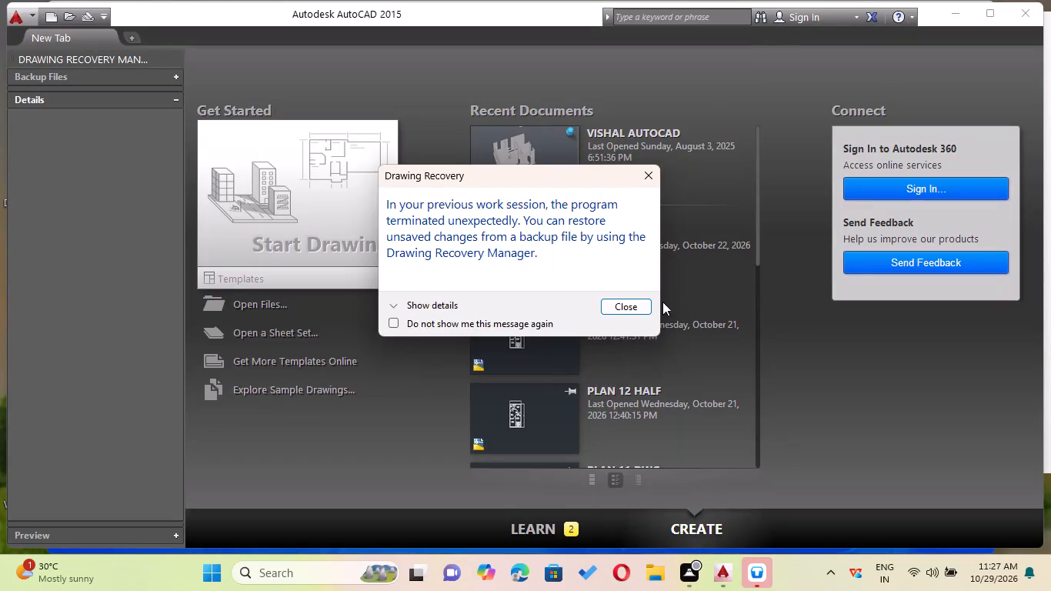
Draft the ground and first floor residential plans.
Dismiss the Drawing Recovery notice and start a new blank drawing.
left_click(628, 304)
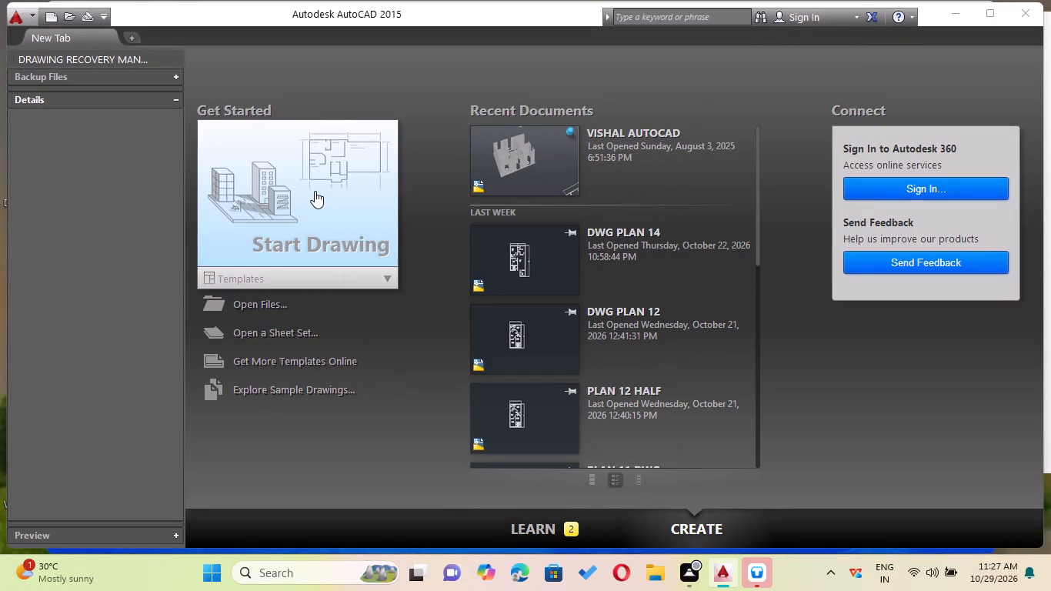
left_click(315, 191)
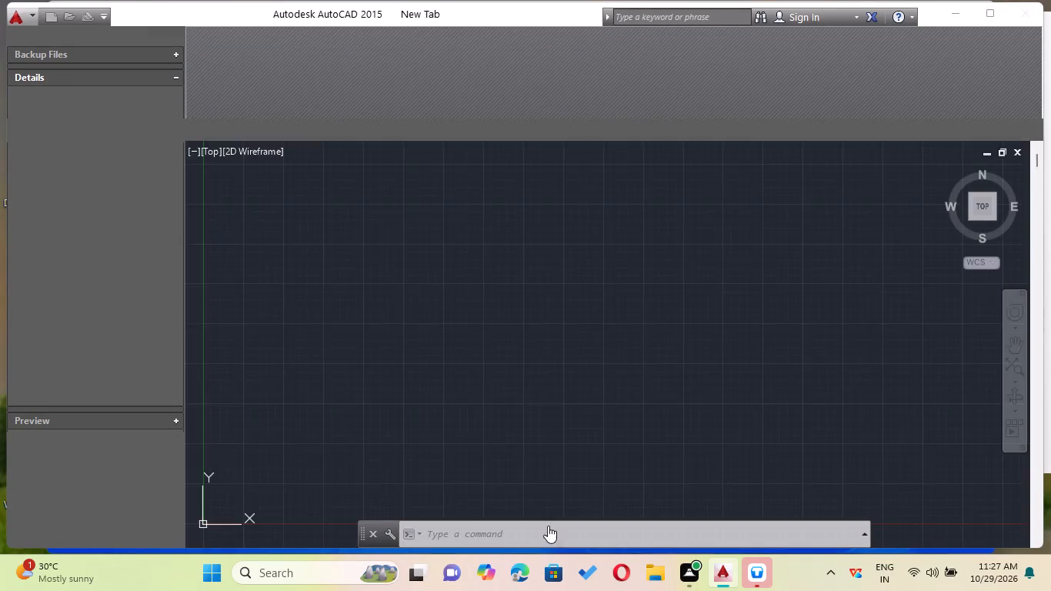
Turn on command logging for the drawing with the LOGFILEON command.
left_click(536, 532)
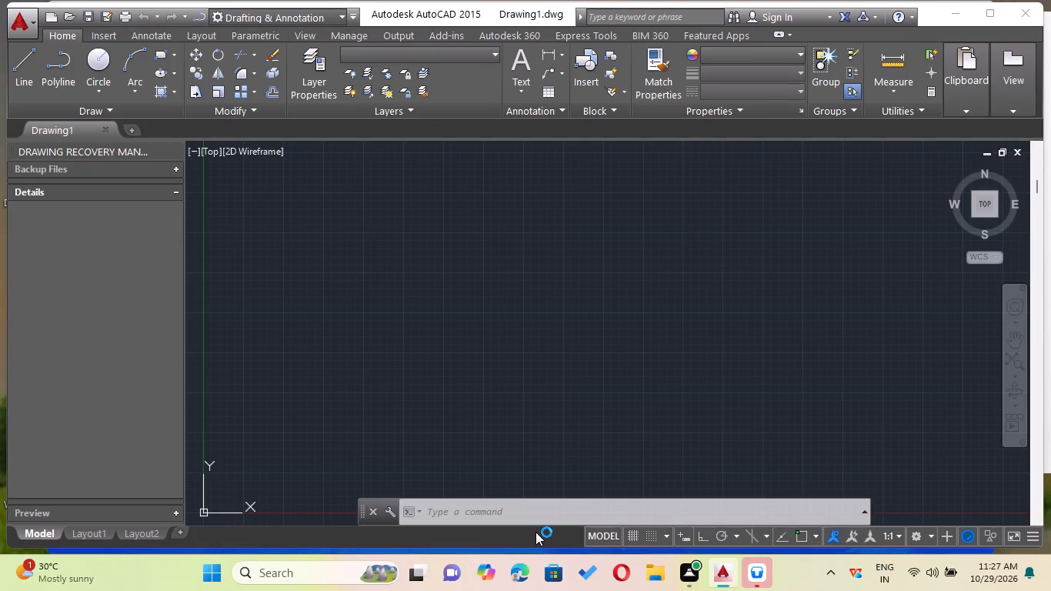
key("l")
key("o")
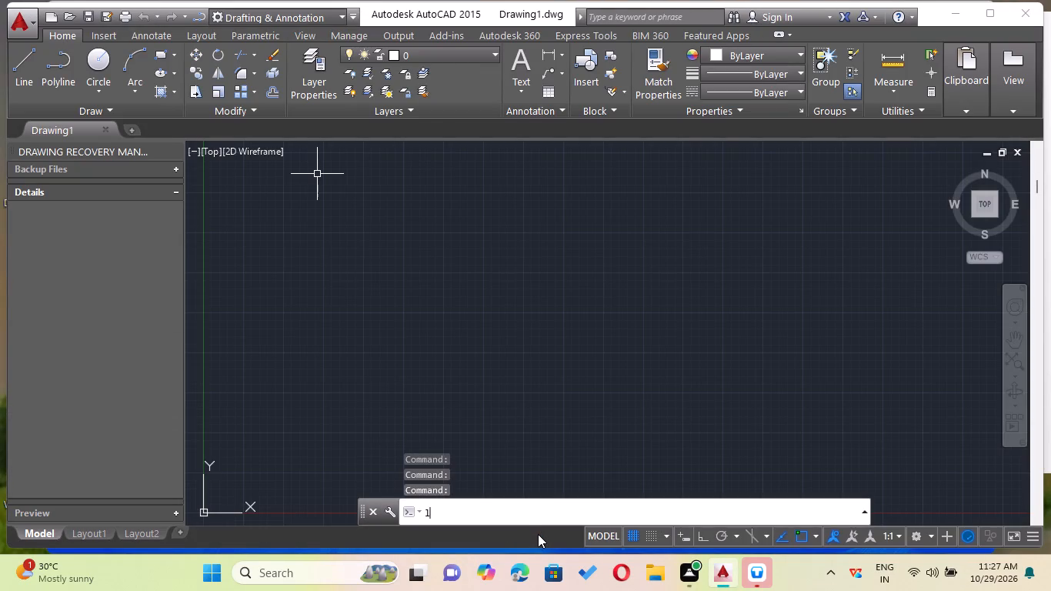
key("g")
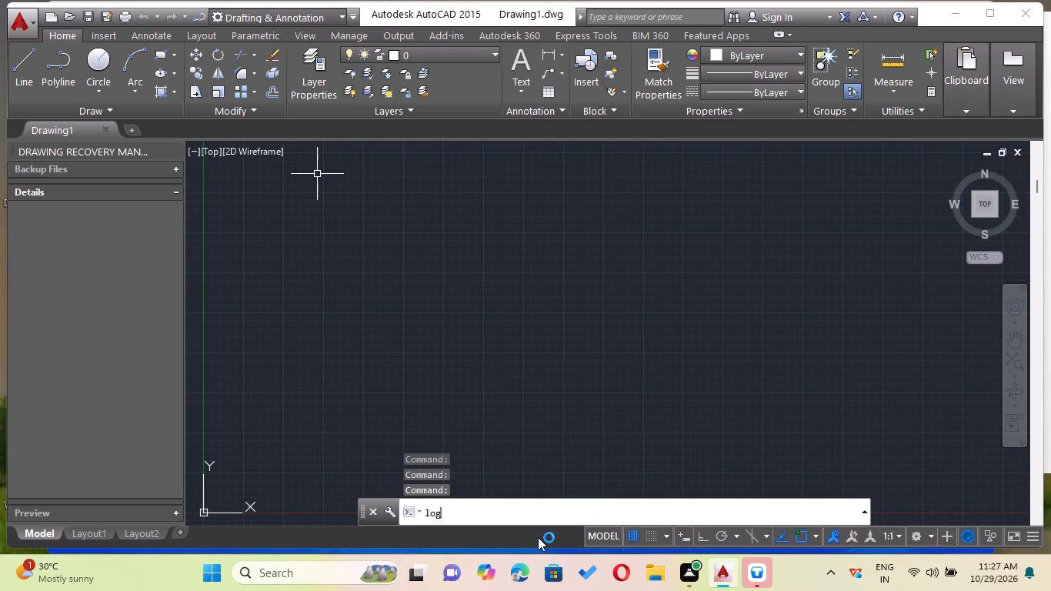
key("f")
type("il")
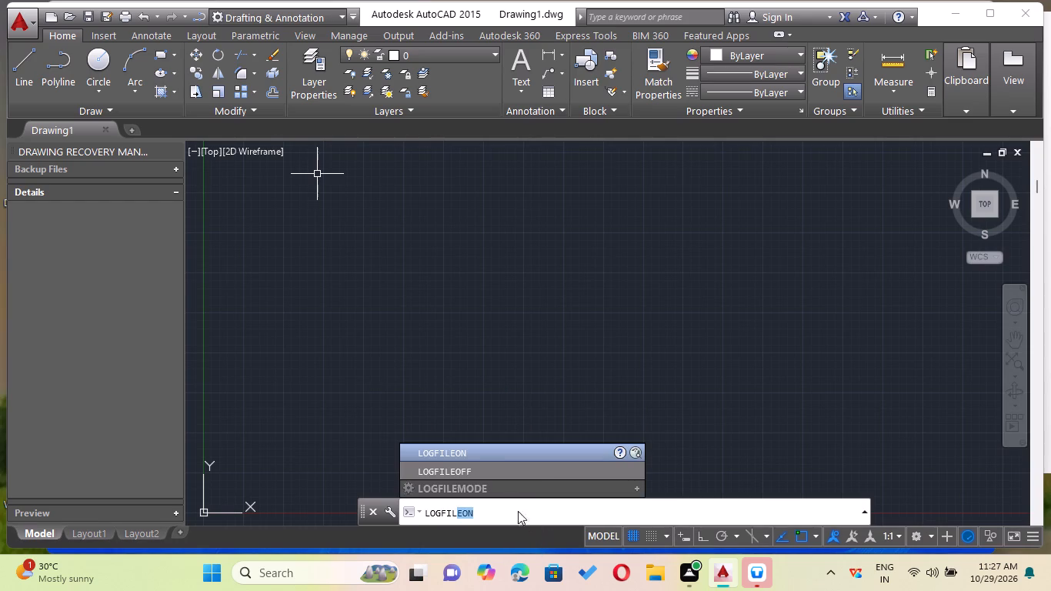
left_click(473, 454)
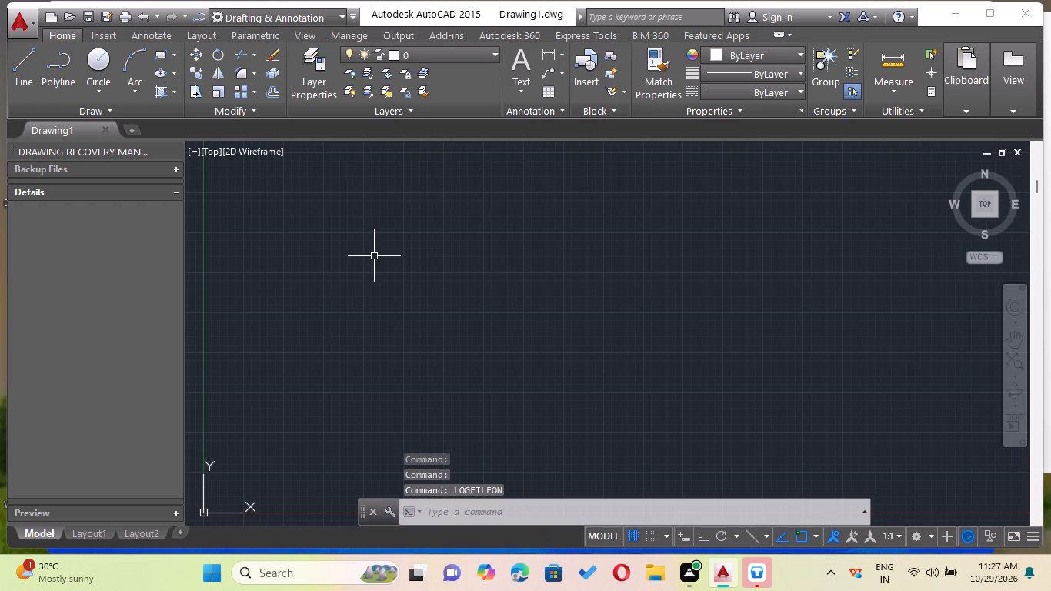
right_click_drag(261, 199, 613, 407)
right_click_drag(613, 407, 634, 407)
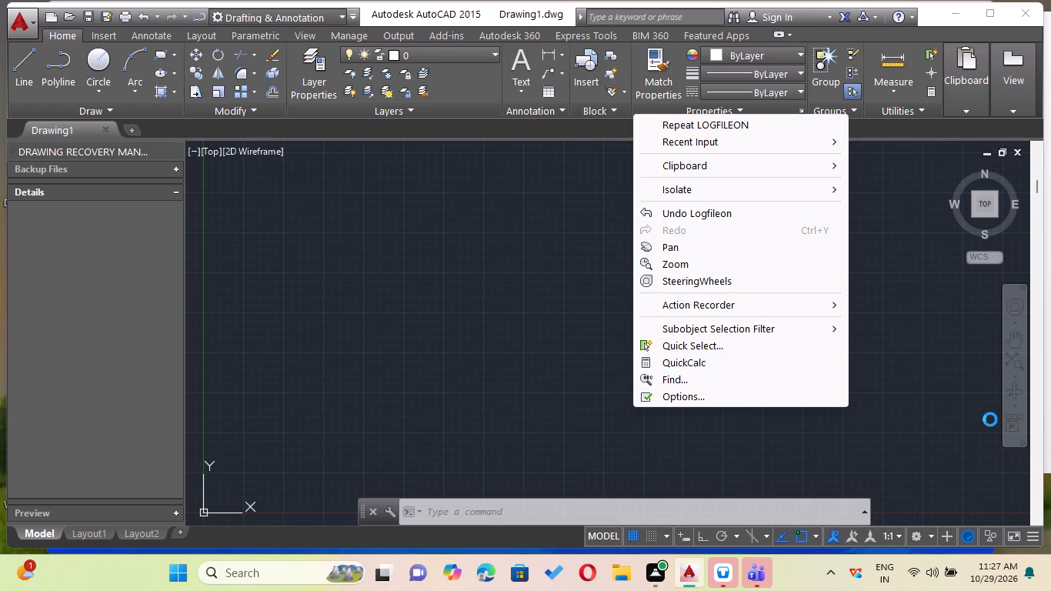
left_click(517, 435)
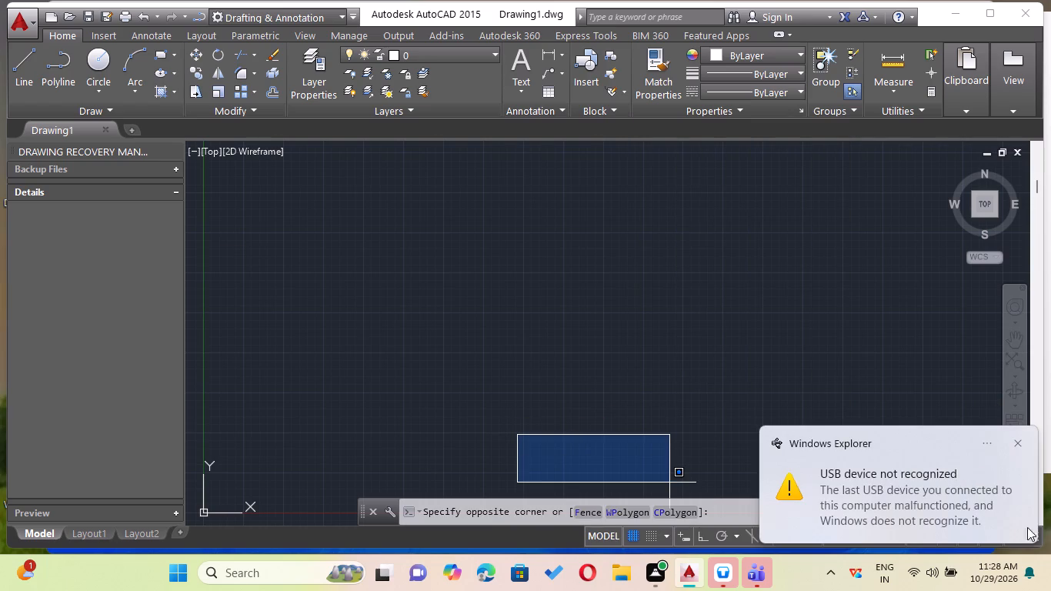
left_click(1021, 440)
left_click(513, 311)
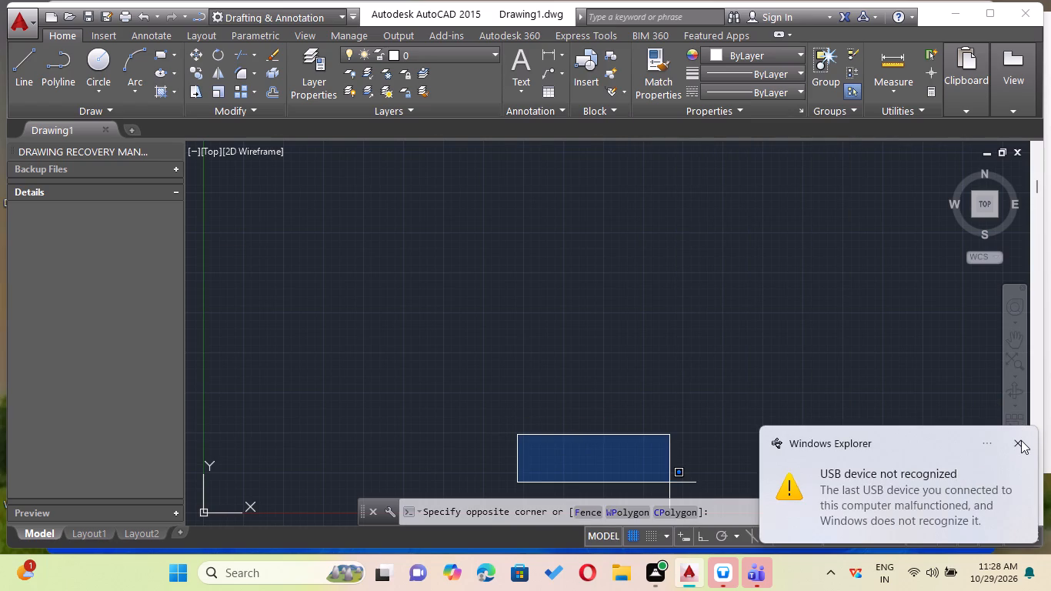
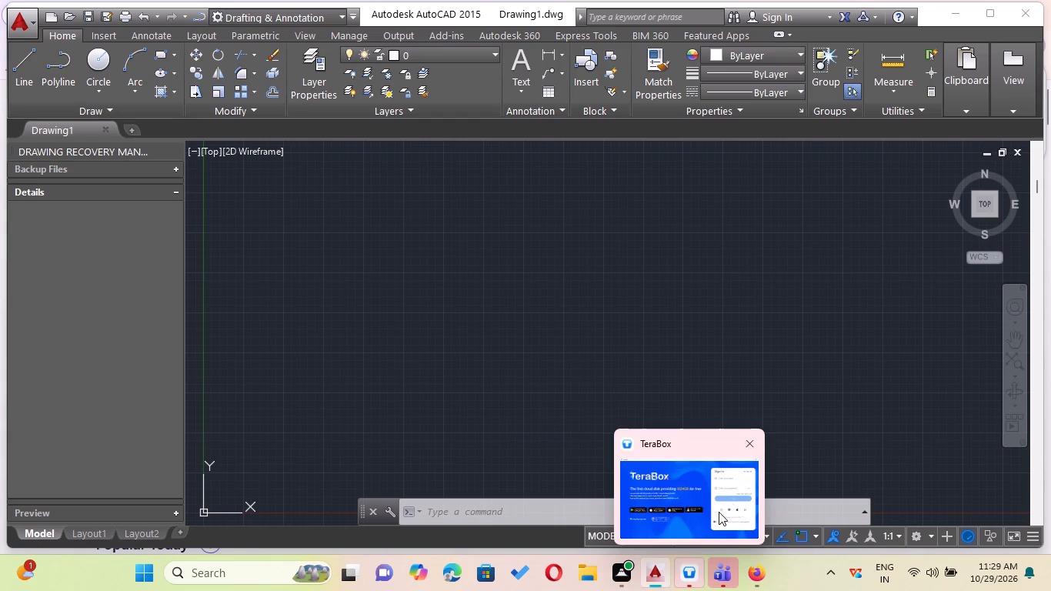
Close the open TeraBox, Microsoft Teams and Mozilla Firefox windows, leaving the drawing open.
left_click(750, 446)
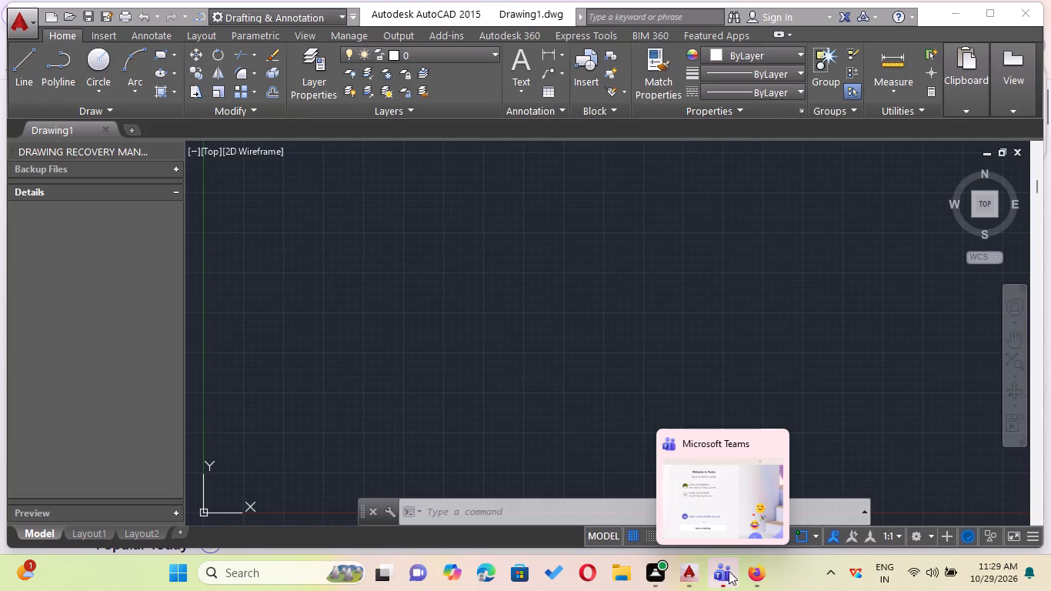
left_click(771, 442)
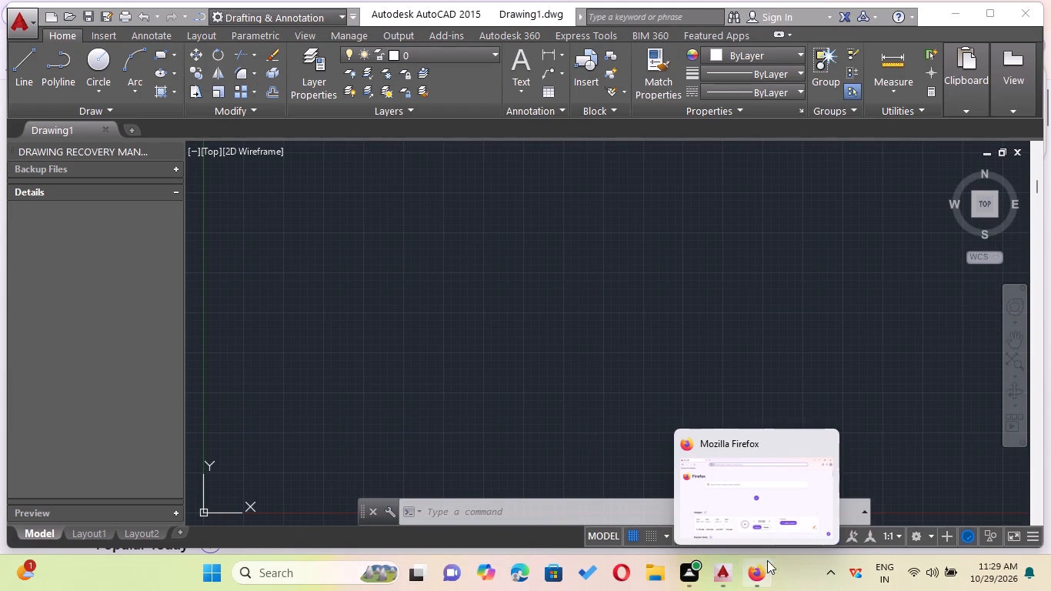
left_click(826, 444)
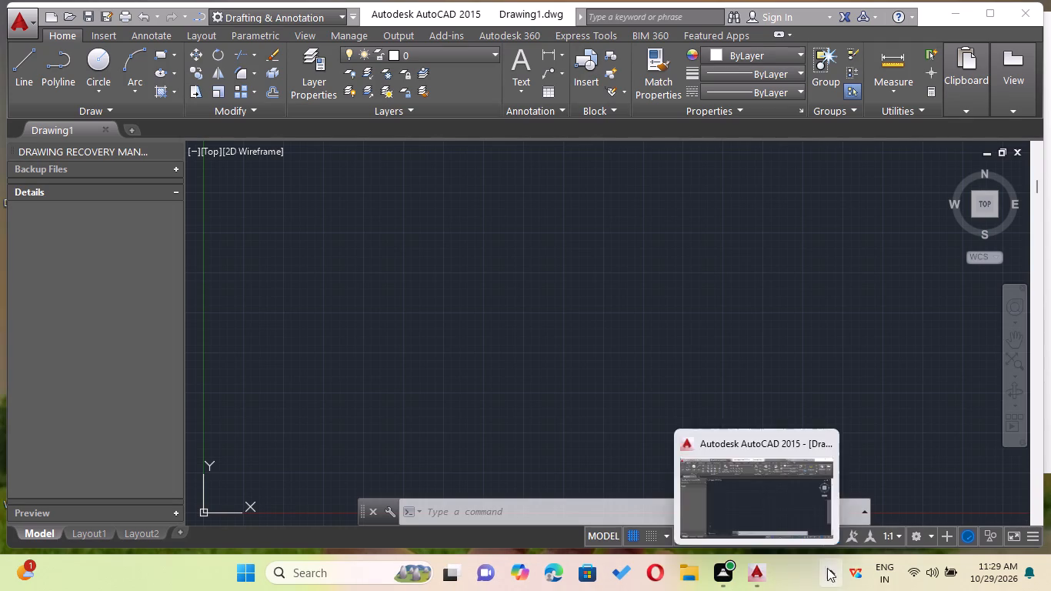
Quit Google Drive for desktop from the background apps running in the system tray.
left_click(834, 570)
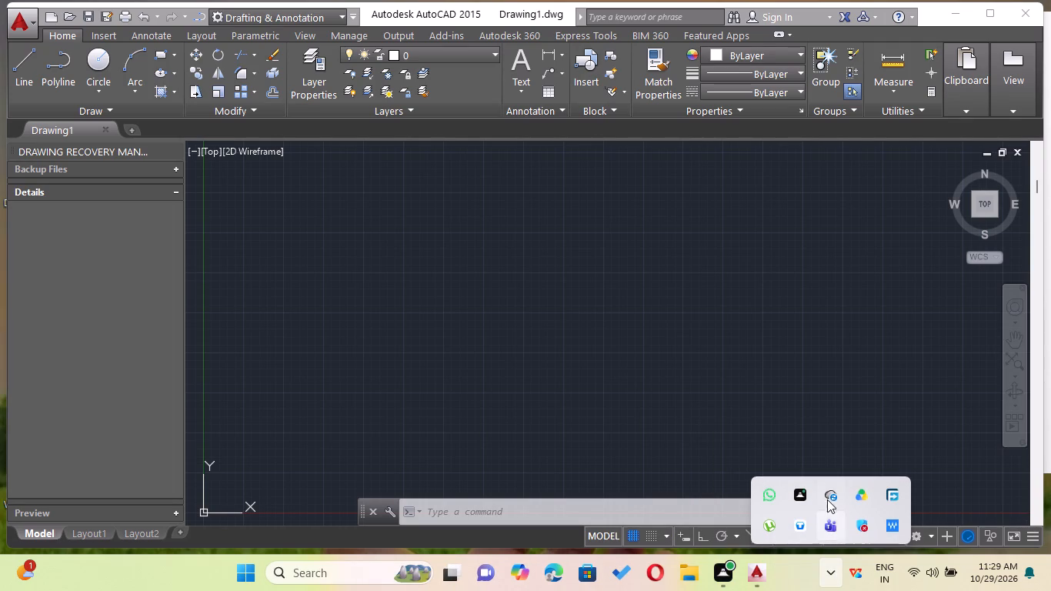
right_click(829, 491)
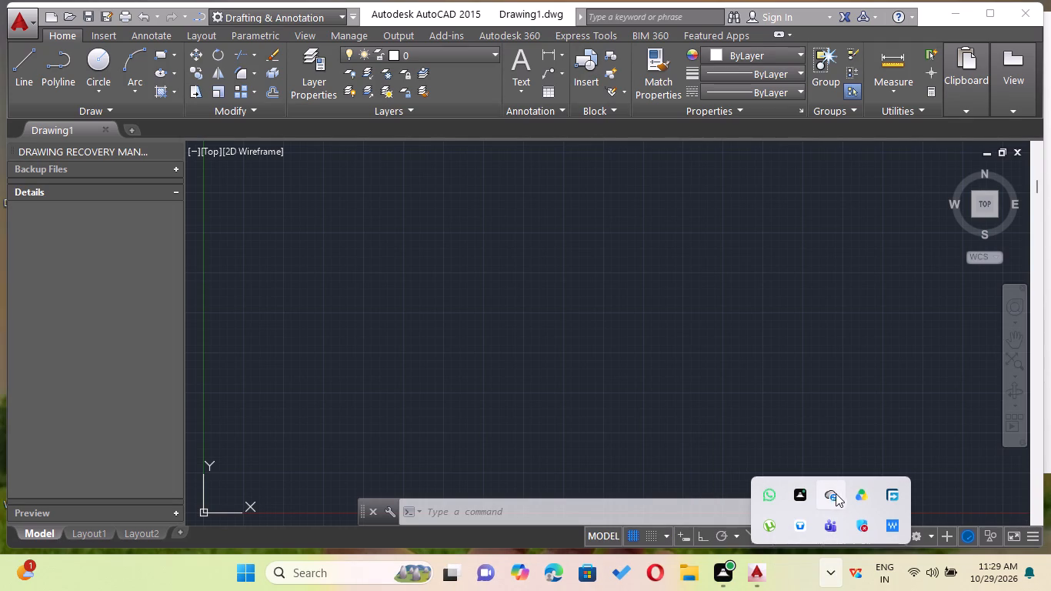
right_click(826, 492)
right_click(860, 496)
left_click(885, 508)
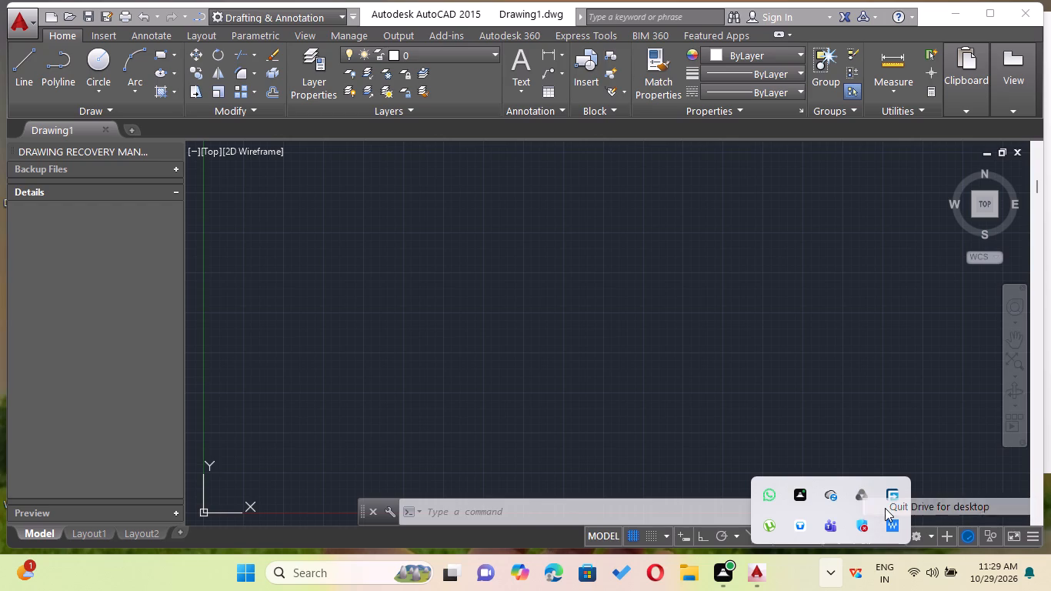
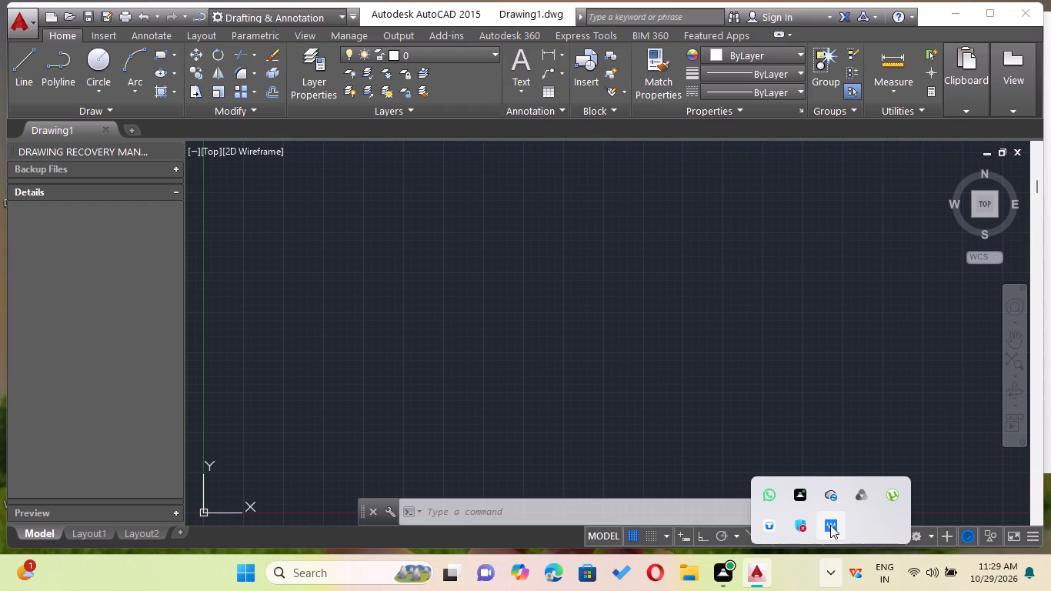
Quit OneDrive from the background apps running in the system tray.
right_click(831, 525)
right_click(834, 497)
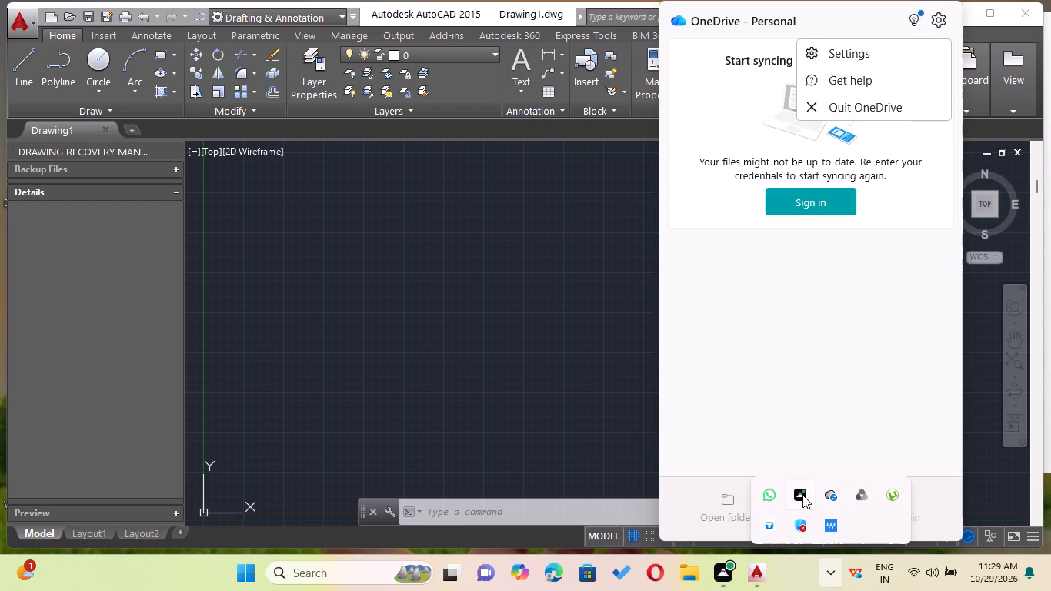
left_click(872, 101)
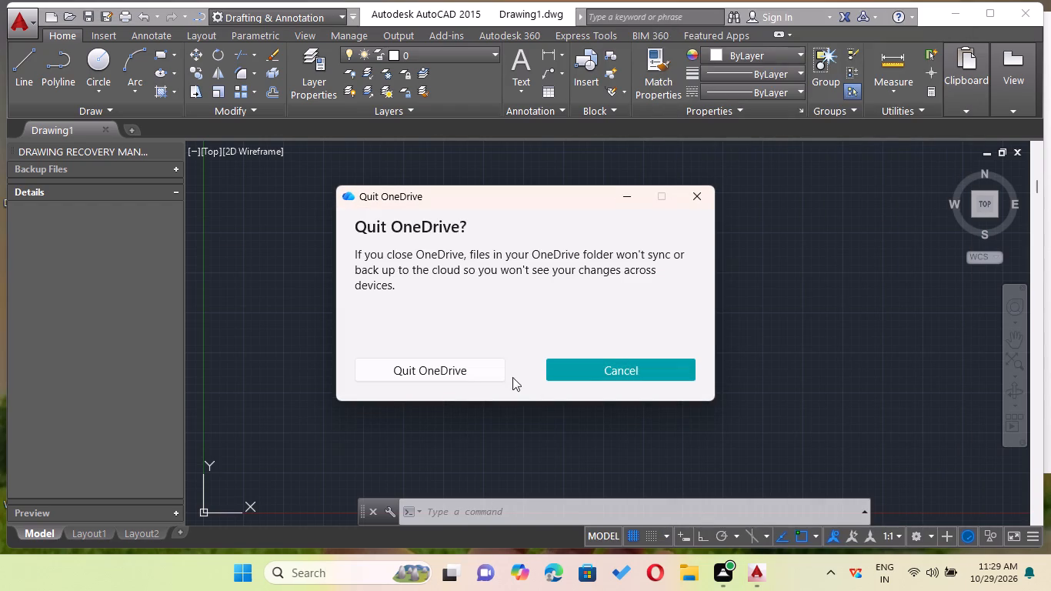
left_click(455, 386)
left_click(451, 369)
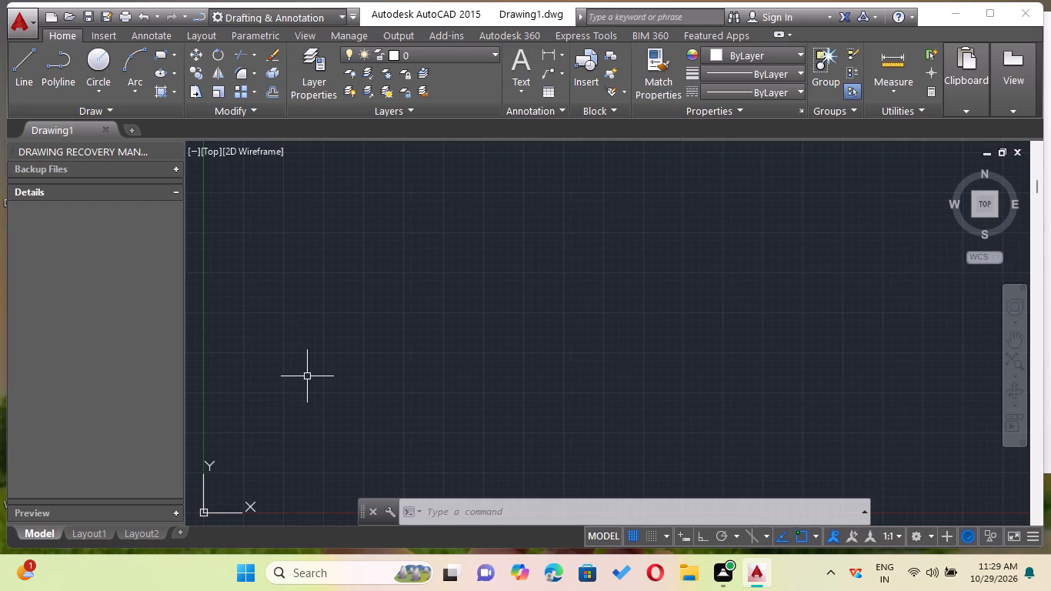
Configure the drawing units to Engineering length type with 0'-0" precision and an insertion scale in inches.
key("u")
key("n")
key("Return")
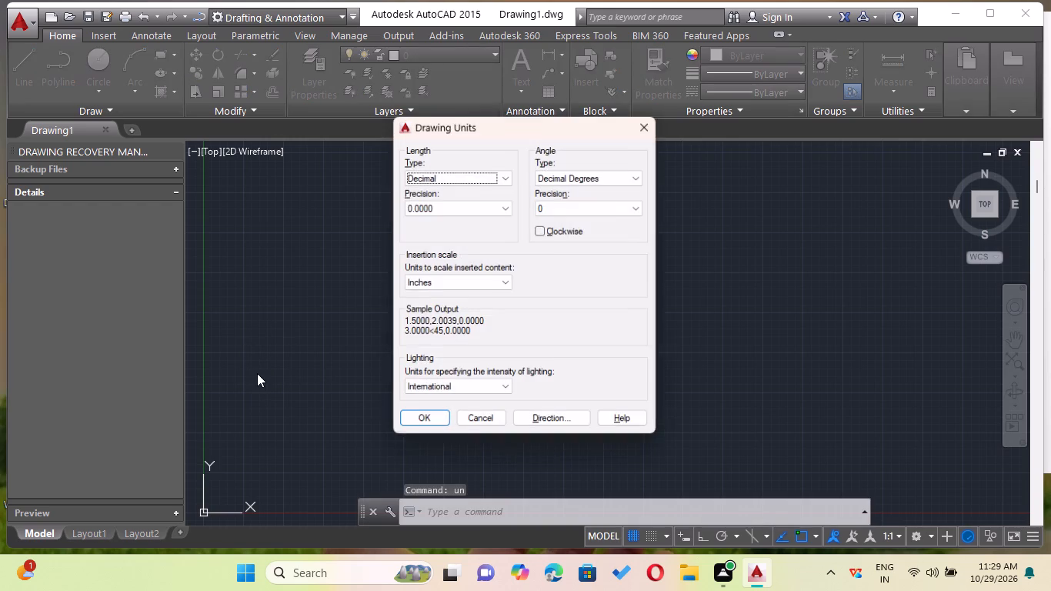
left_click(448, 176)
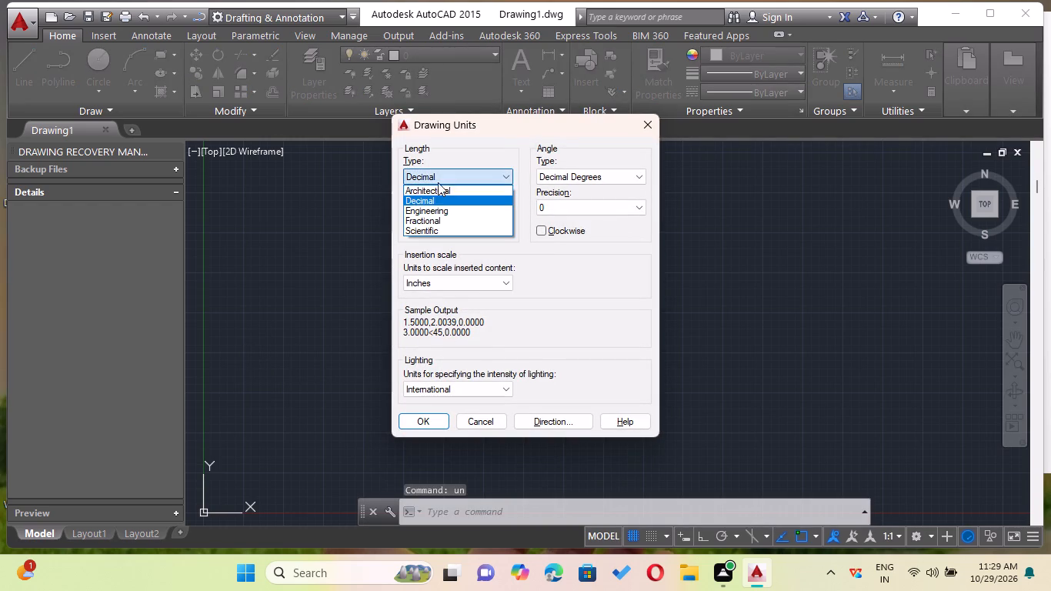
left_click(438, 209)
left_click(444, 205)
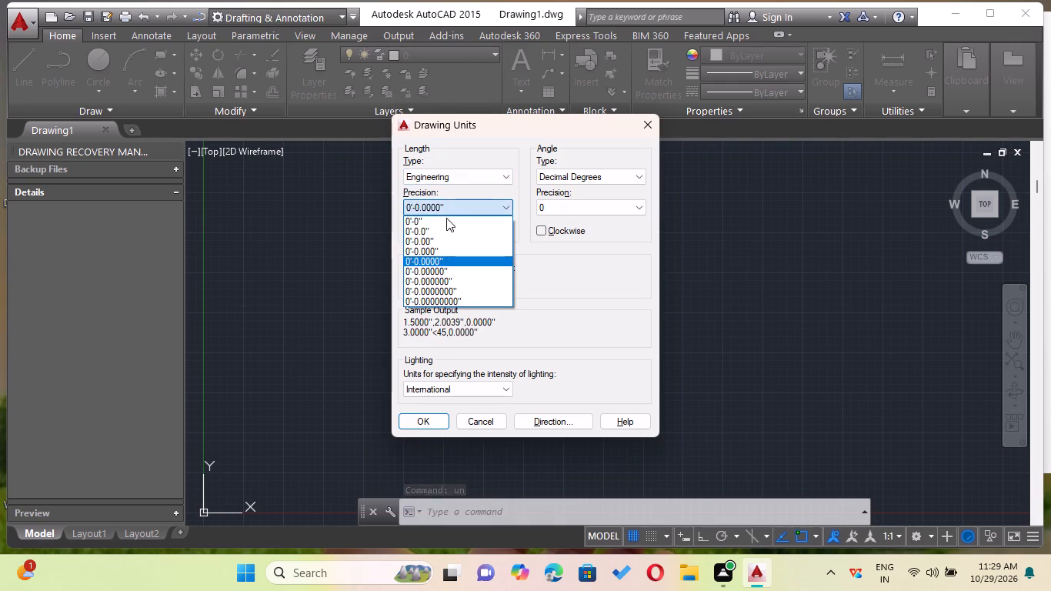
left_click(449, 221)
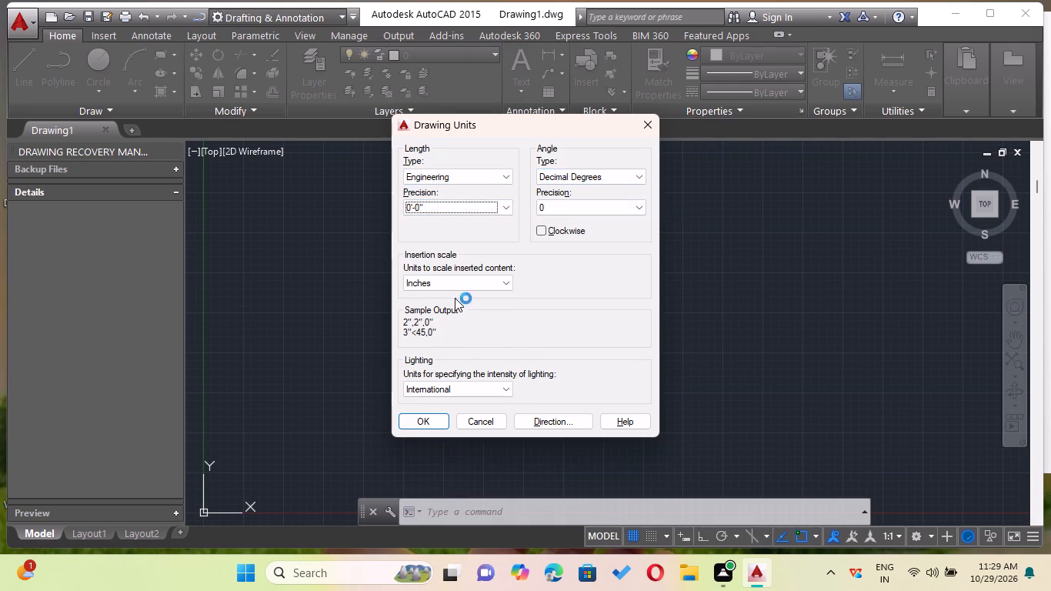
left_click(453, 282)
left_click(453, 282)
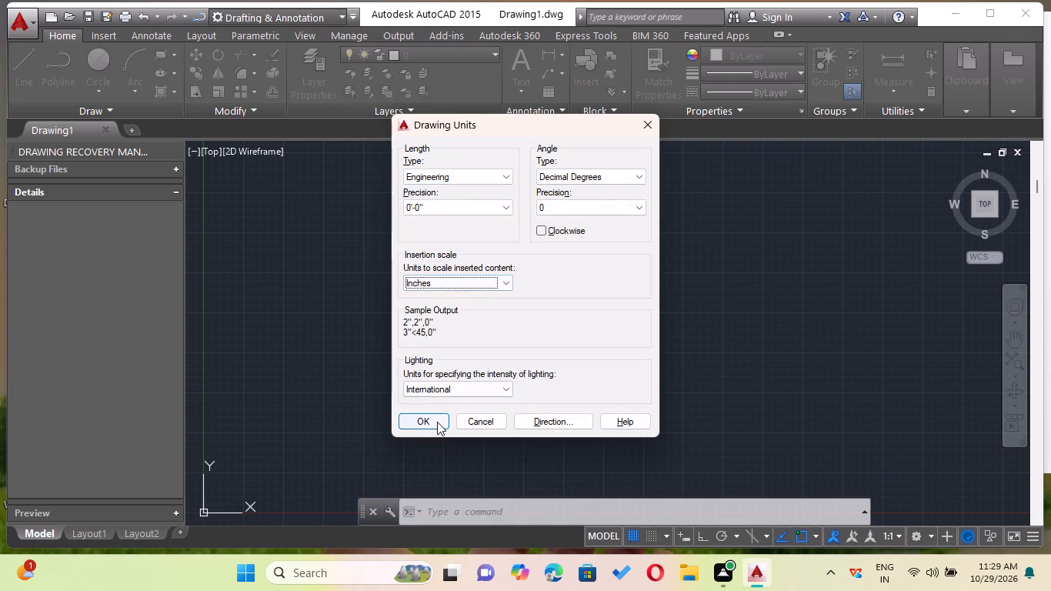
left_click(437, 422)
key("Escape")
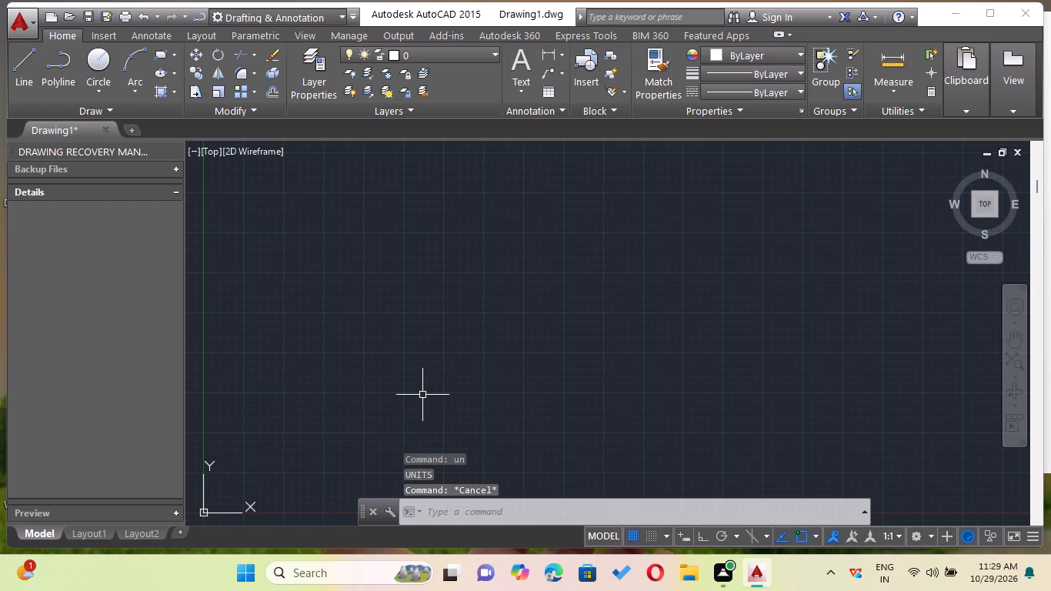
Set the Standard dimension style's primary units to Engineering format with 0'-0" precision.
key("d")
key("Return")
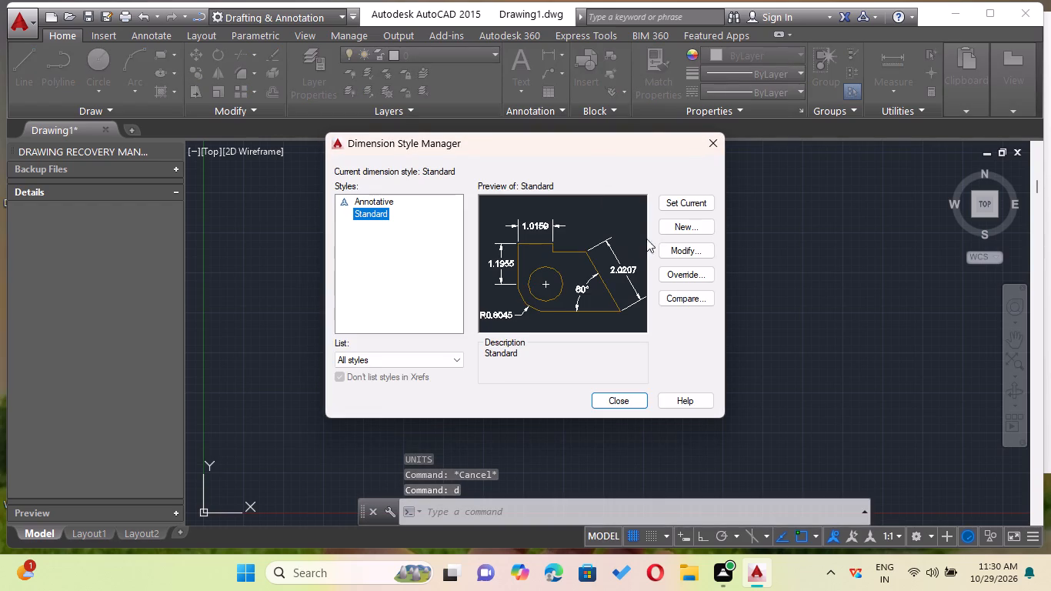
left_click(670, 248)
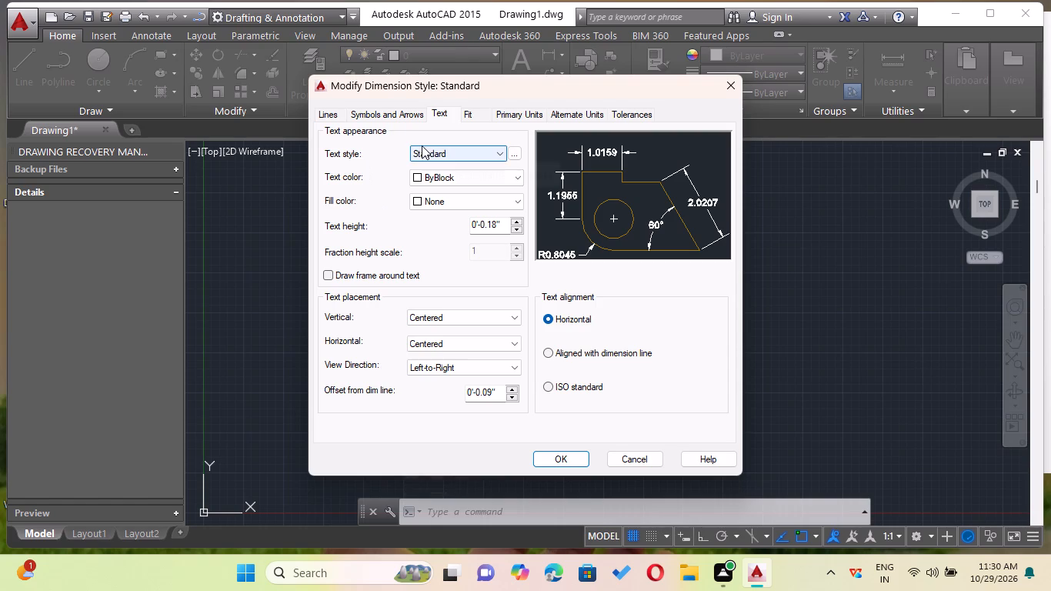
left_click(445, 114)
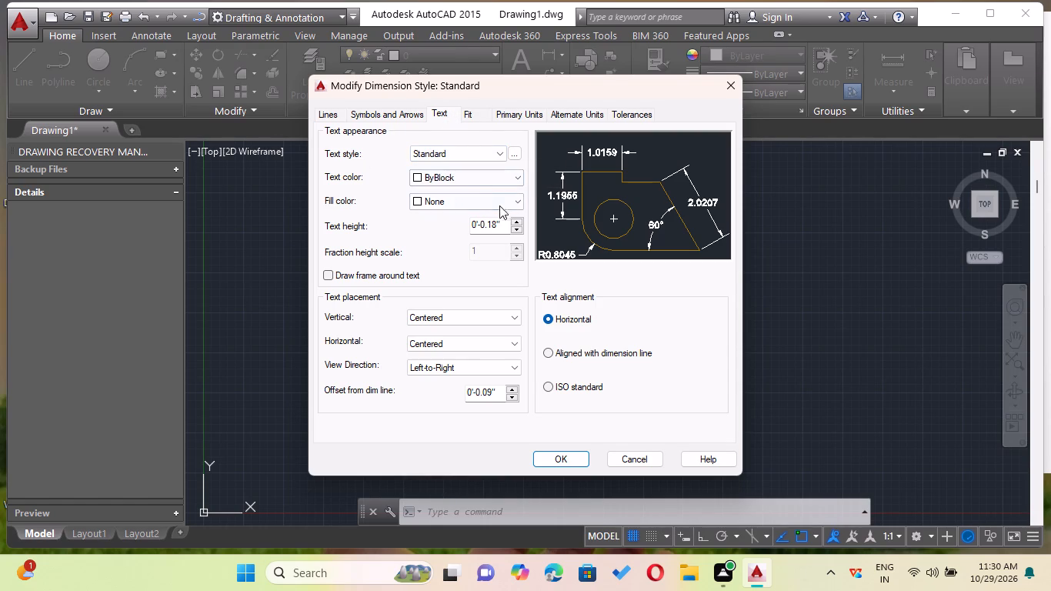
left_click(467, 112)
left_click(500, 119)
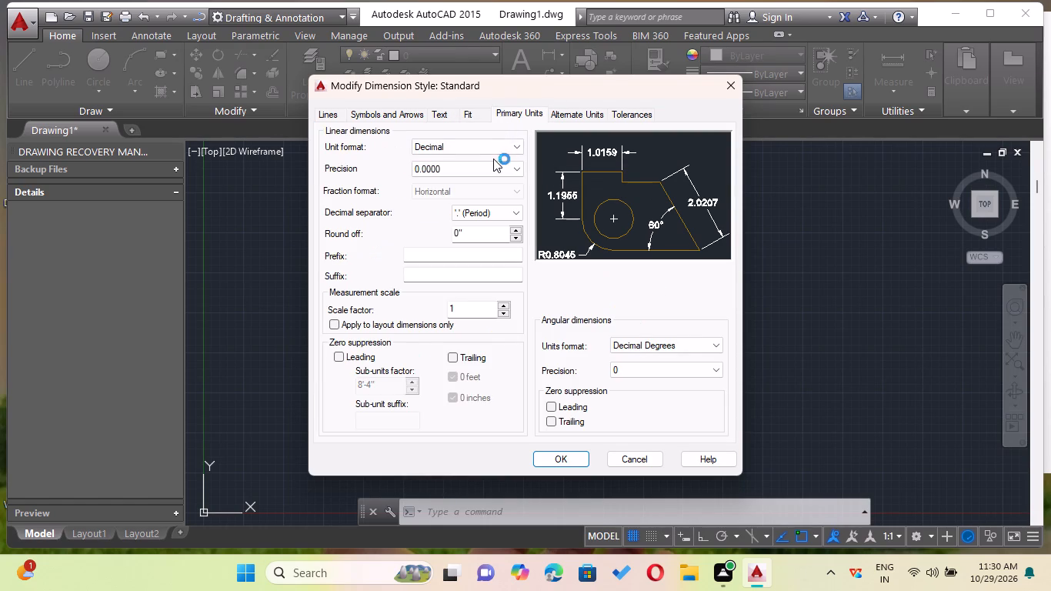
left_click(488, 149)
left_click(482, 183)
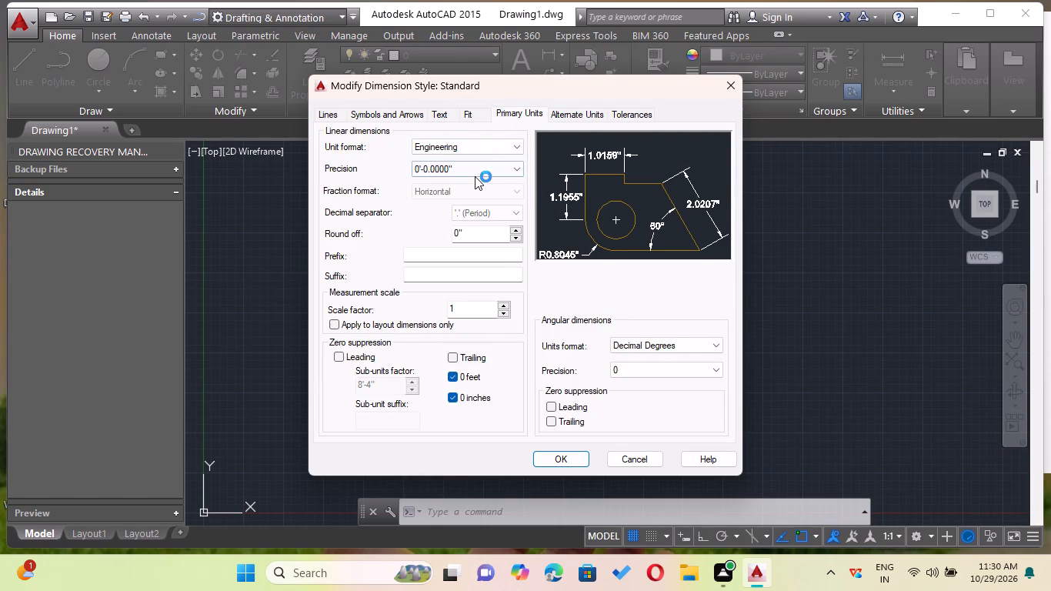
left_click(467, 172)
left_click(465, 182)
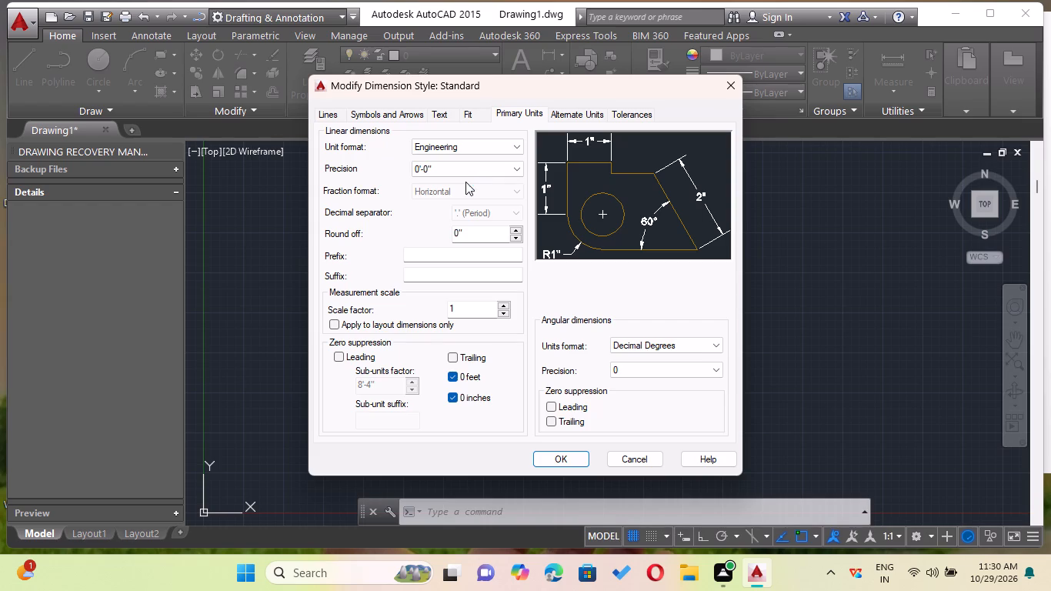
left_click(457, 176)
scroll(459, 191, "up", 2)
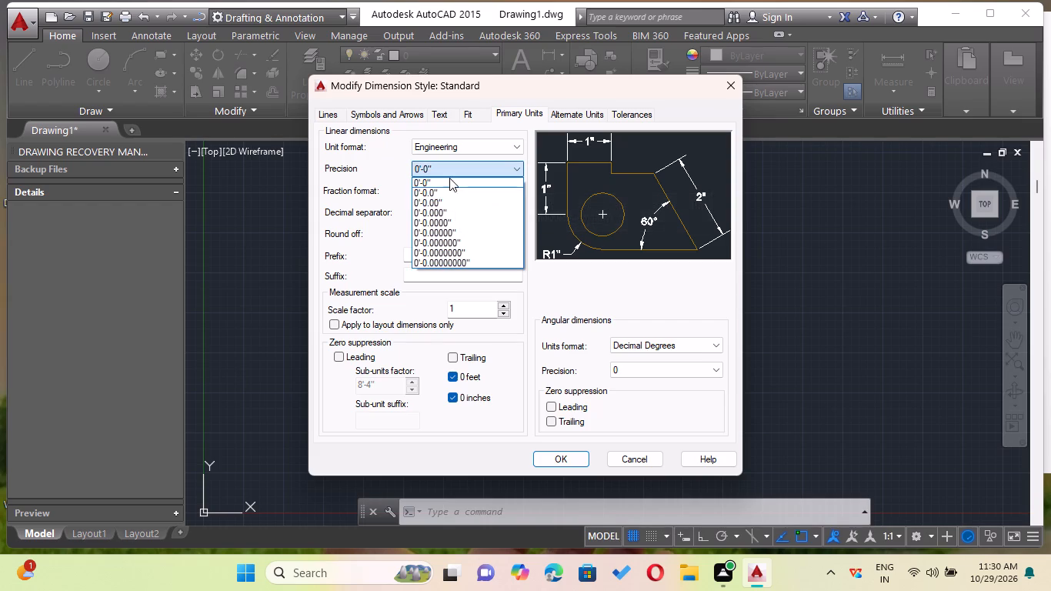
left_click(450, 175)
Set the Standard dimension style's text height to 9", make the style current and close the style manager.
left_click(449, 119)
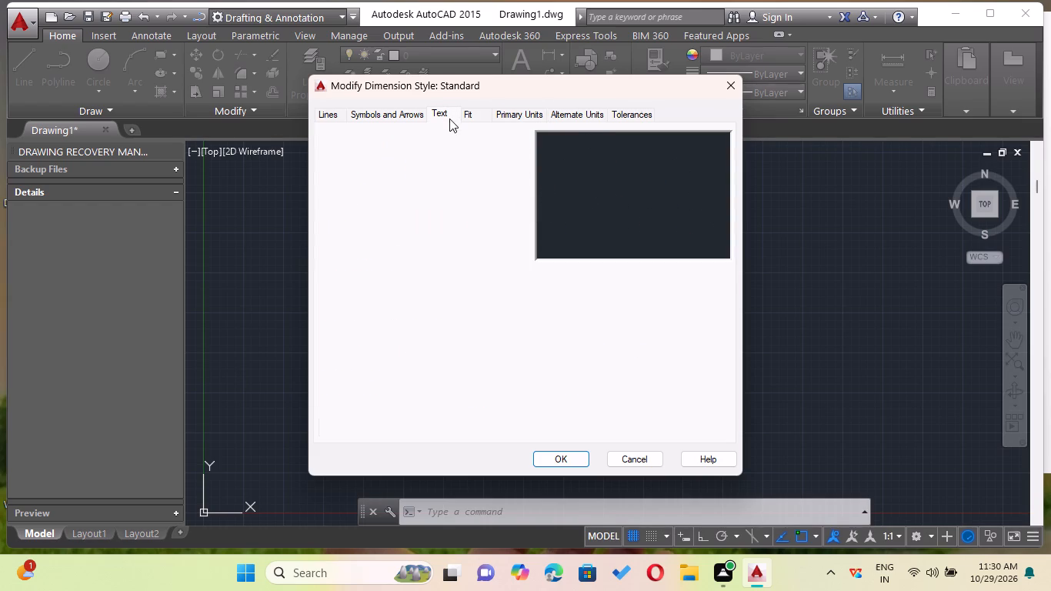
left_click(502, 225)
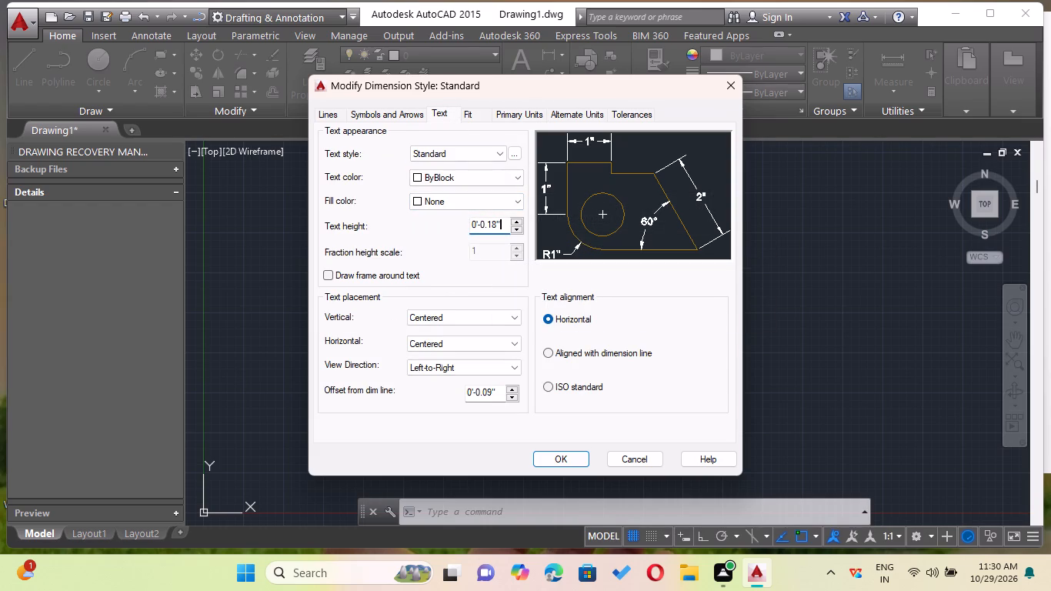
key("BackSpace")
key("BackSpace")
key("BackSpace")
key("BackSpace")
key("BackSpace")
key("BackSpace")
key("BackSpace")
key("BackSpace")
key("BackSpace")
key("BackSpace")
key("BackSpace")
key("BackSpace")
key("BackSpace")
key("BackSpace")
key("BackSpace")
key("BackSpace")
key("9")
key("shift+quotedbl")
key("Return")
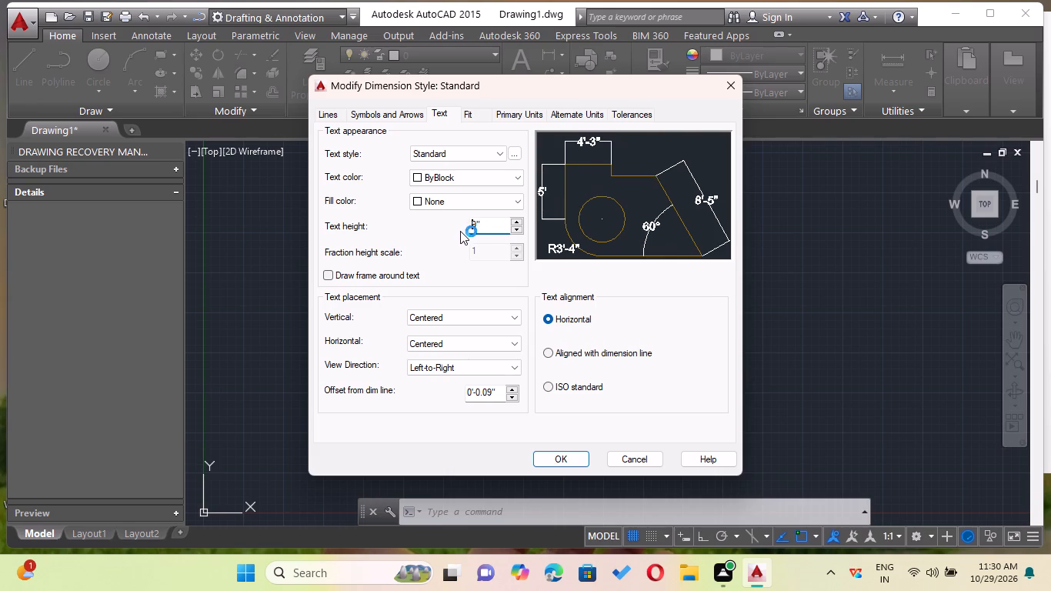
left_click(570, 456)
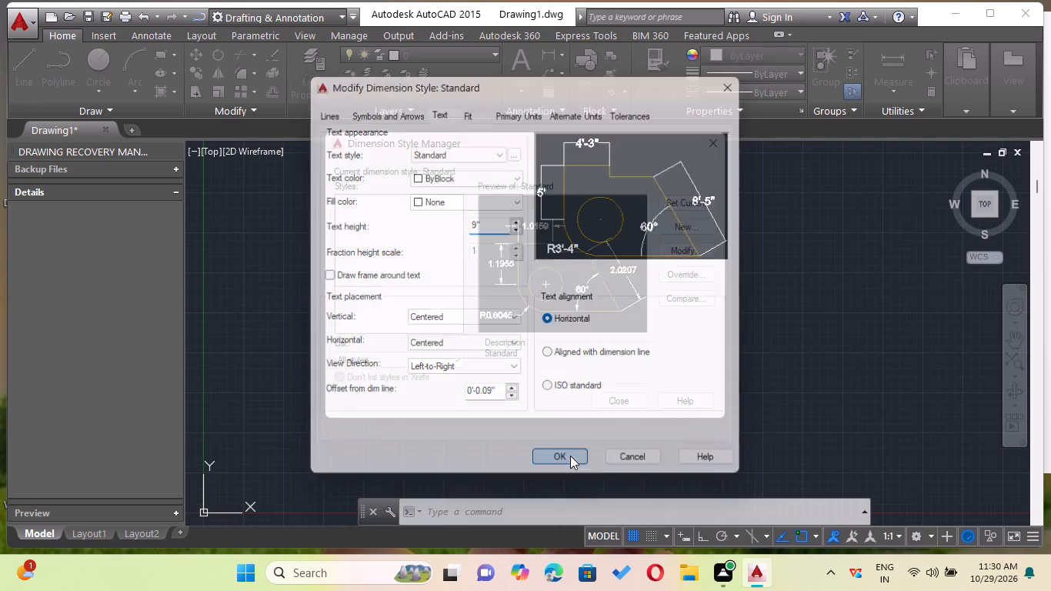
left_click(673, 199)
left_click(711, 145)
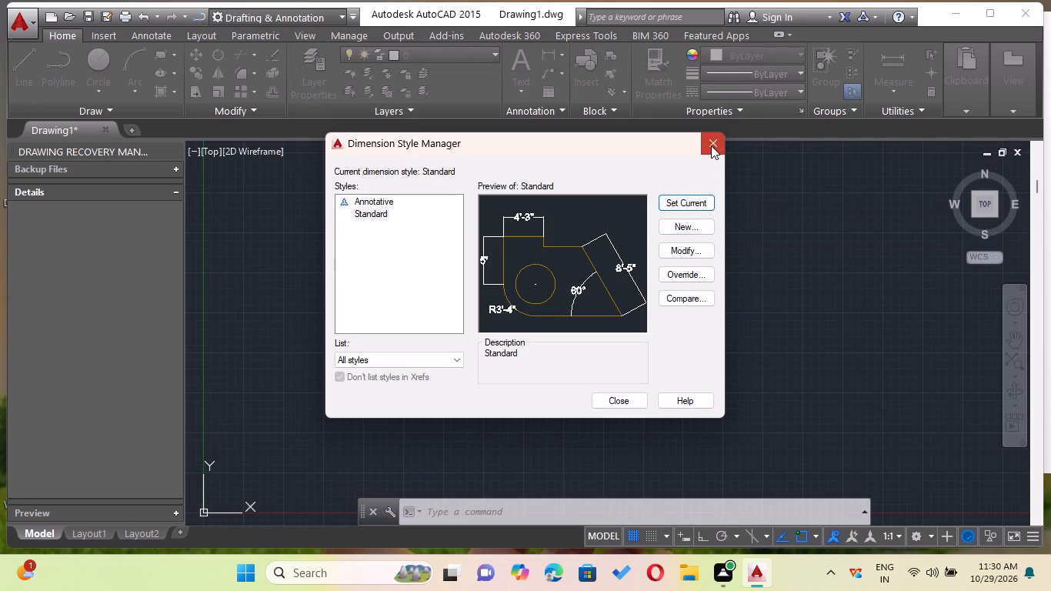
Turn Ortho on and draw a 30' horizontal line running in the positive X direction from a freely chosen point.
key("l")
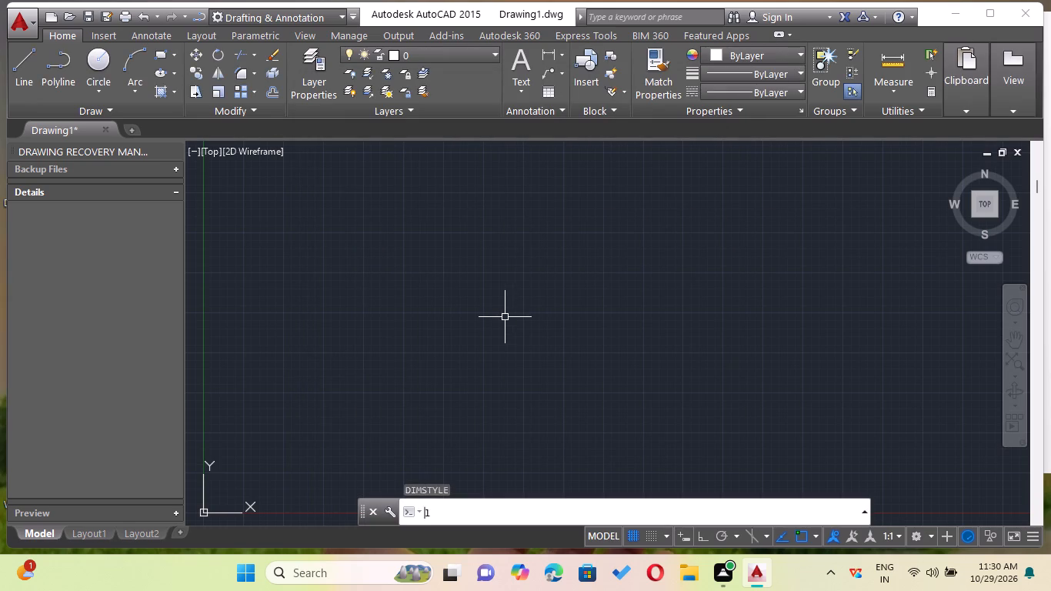
key("Return")
left_click(445, 225)
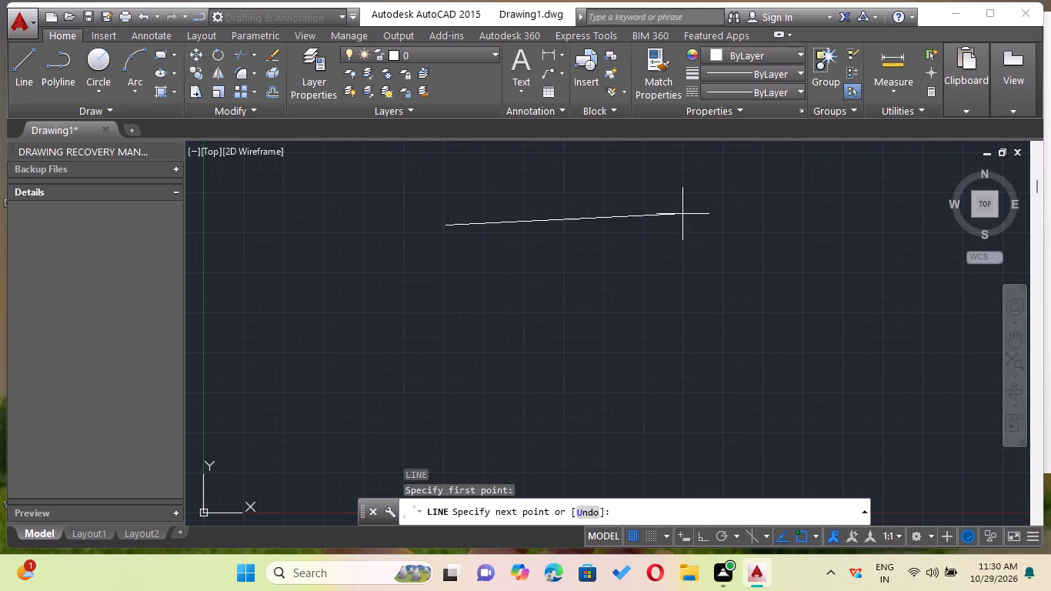
left_click(704, 534)
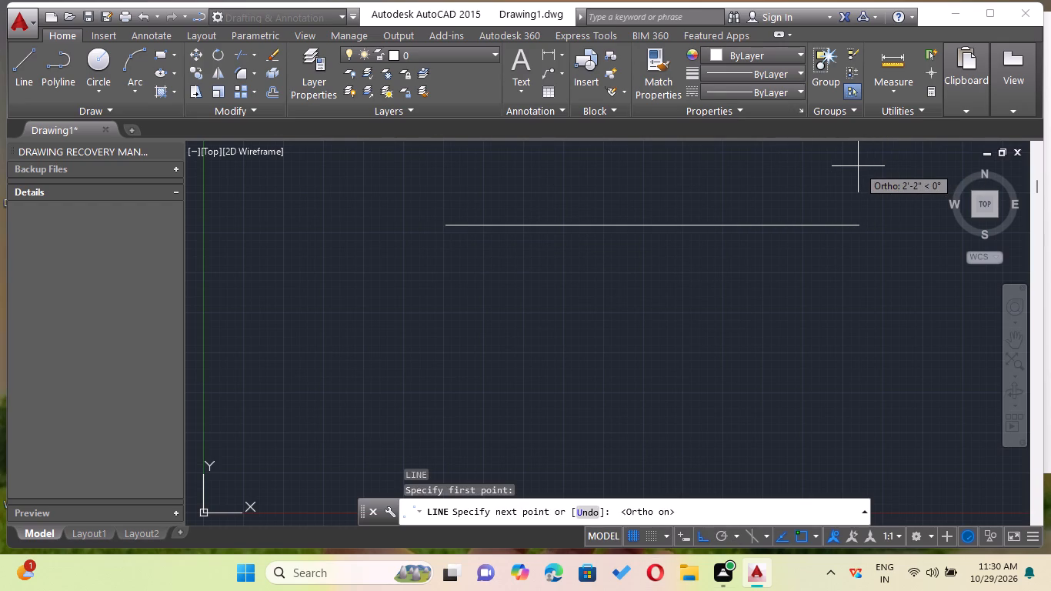
key("3")
key("0")
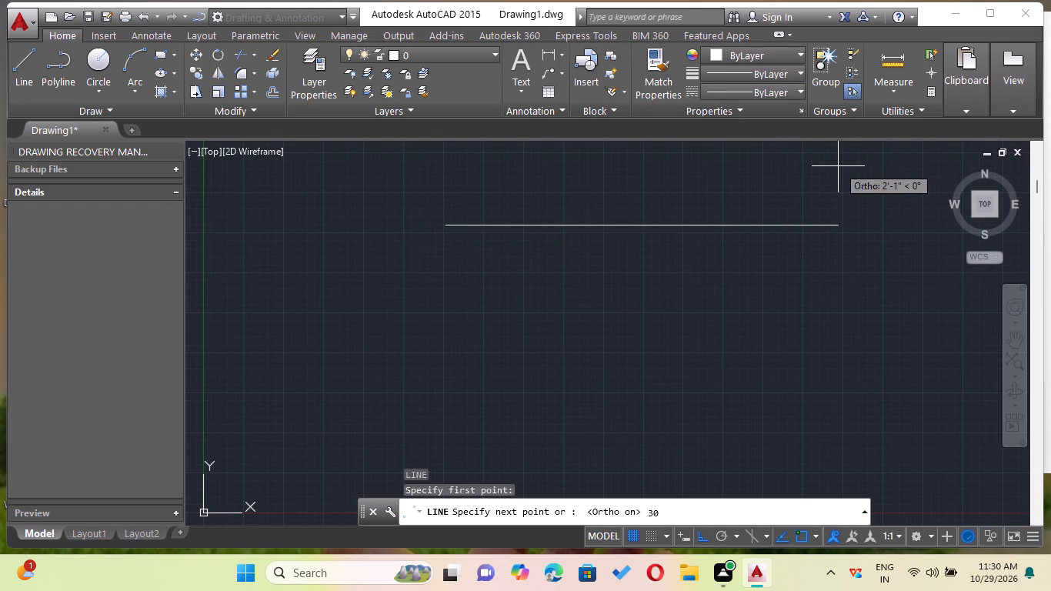
key("apostrophe")
key("Return")
key("Escape")
Draw a 60' vertical line downward from the right end of the 30' horizontal line.
scroll(679, 231, "down", 2)
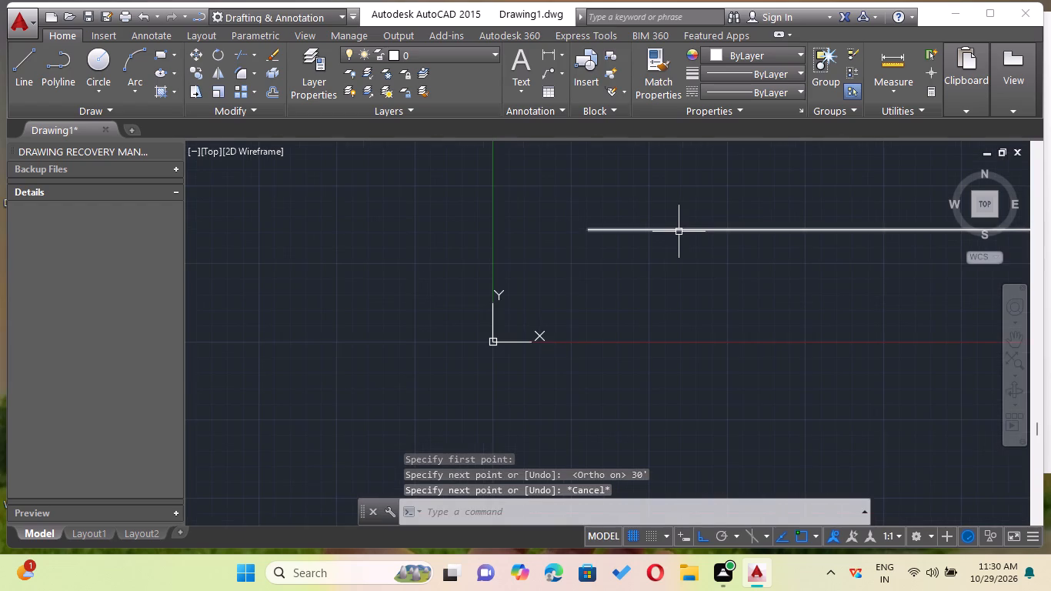
key("z")
key("Return")
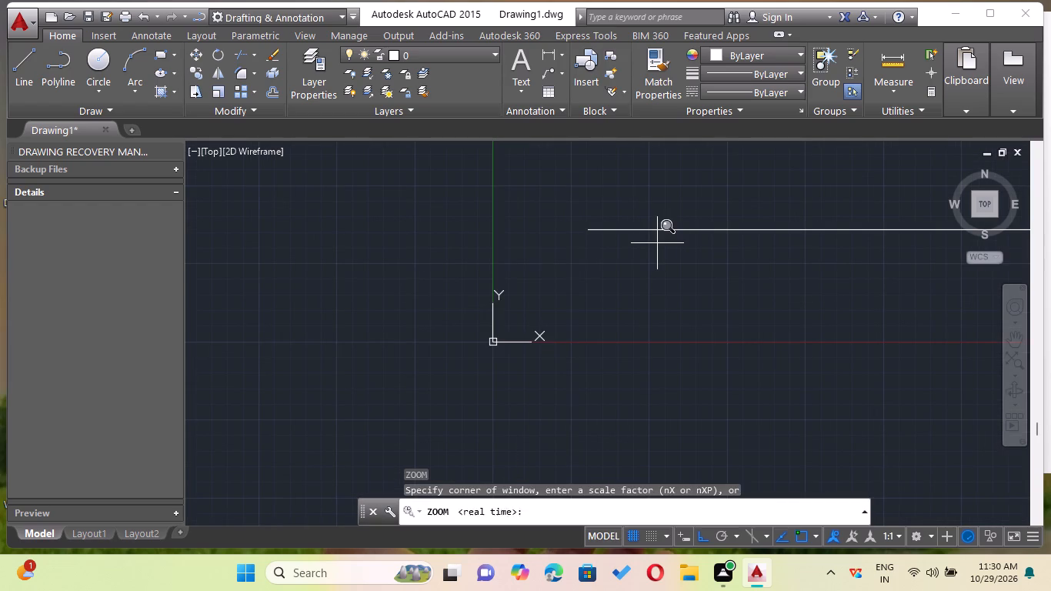
key("a")
key("Return")
scroll(652, 245, "down", 3)
middle_click_drag(691, 245, 691, 245)
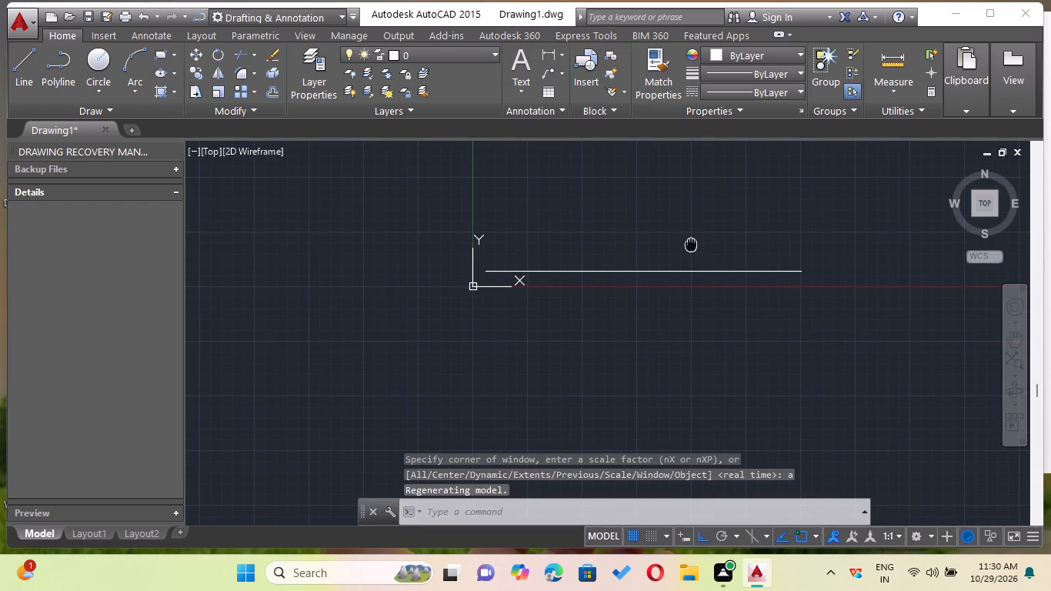
middle_click_drag(691, 245, 655, 181)
key("Escape")
key("l")
key("Return")
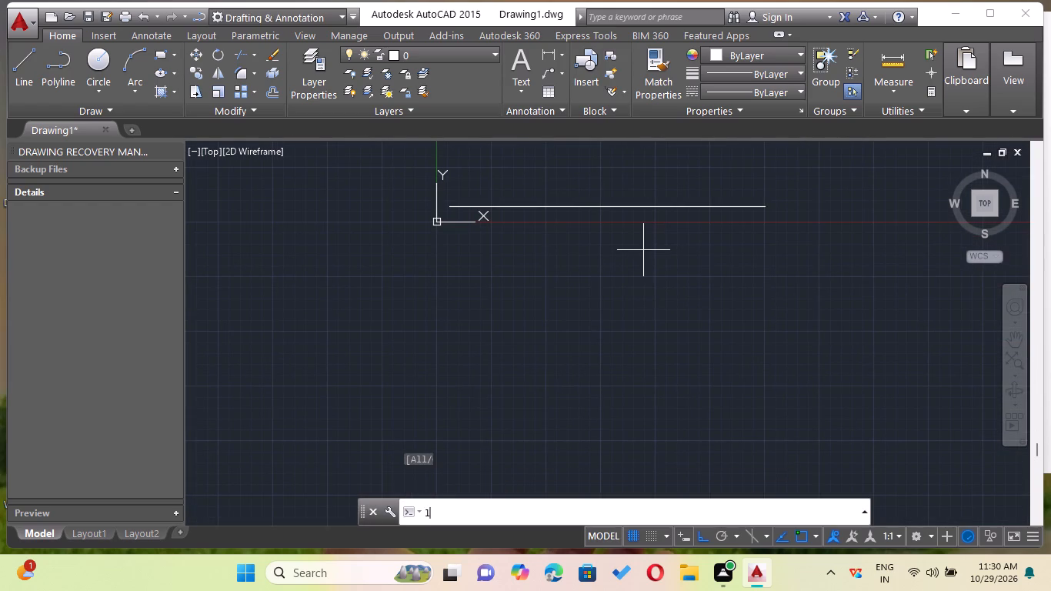
left_click(762, 207)
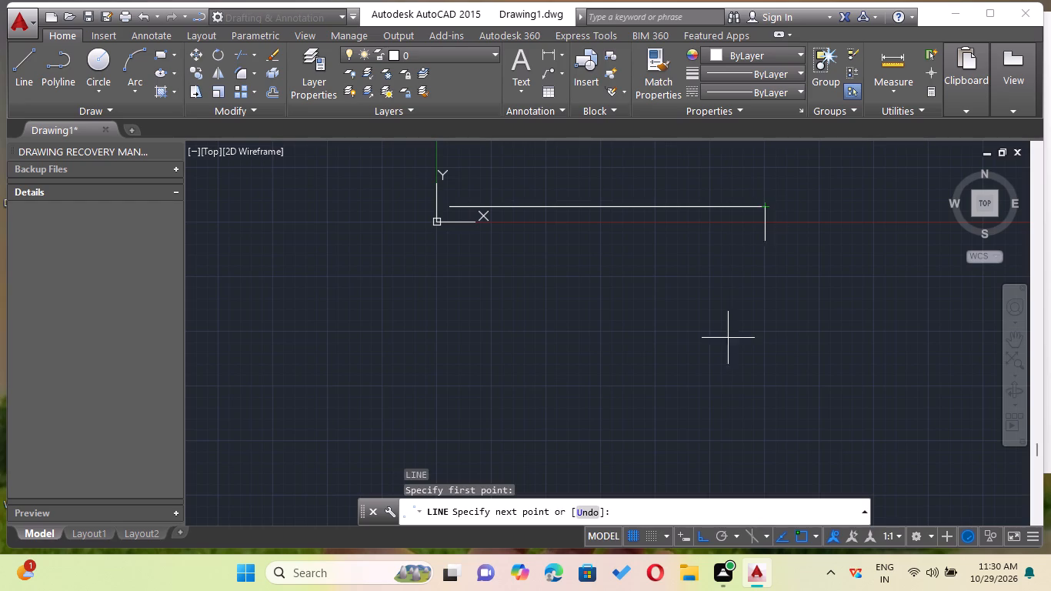
scroll(724, 382, "down", 2)
middle_click_drag(724, 378, 722, 327)
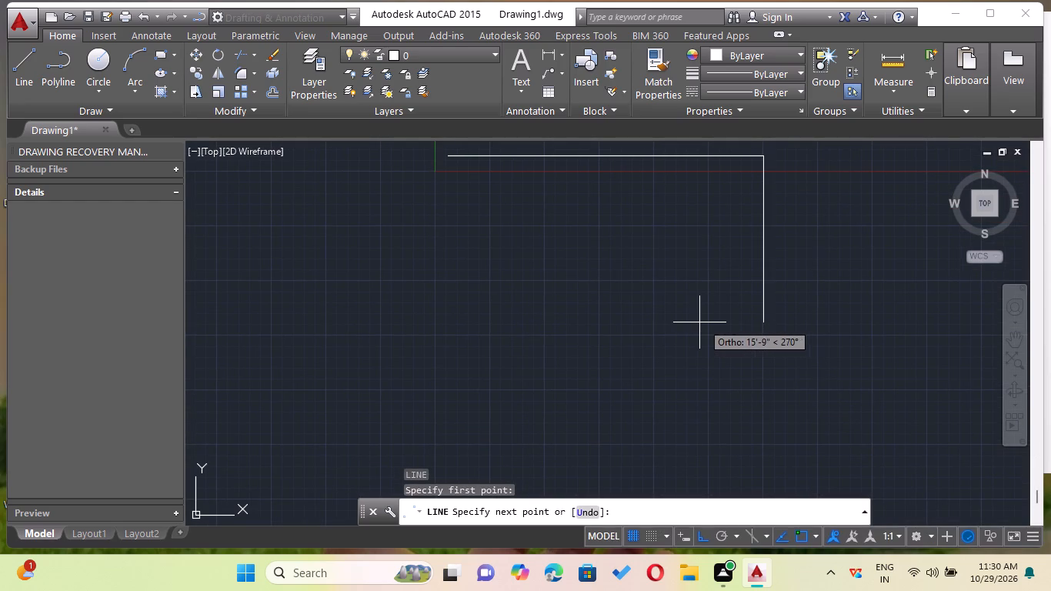
type("60")
key("apostrophe")
key("Return")
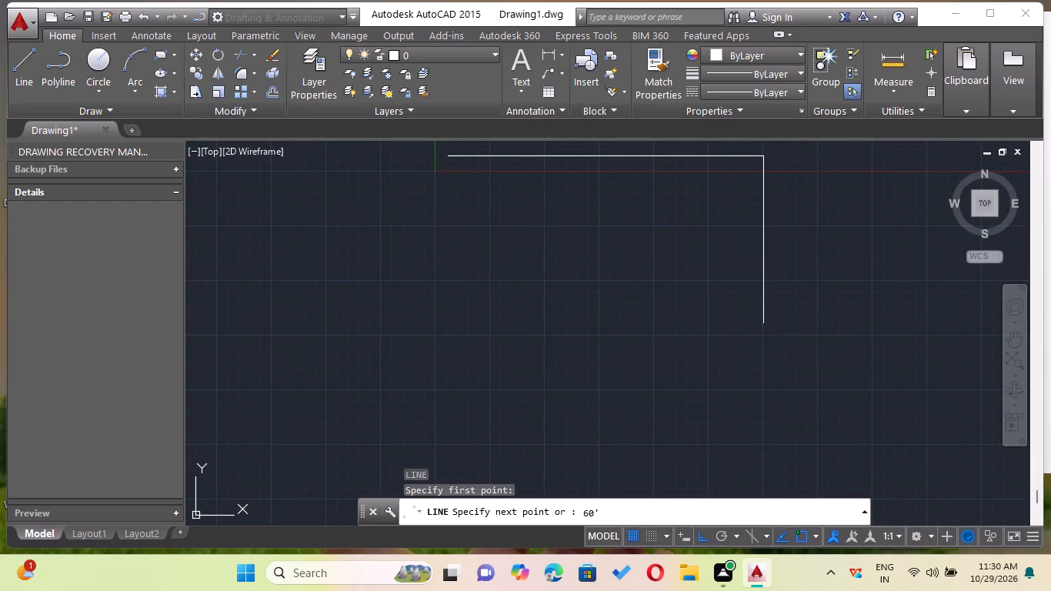
key("Escape")
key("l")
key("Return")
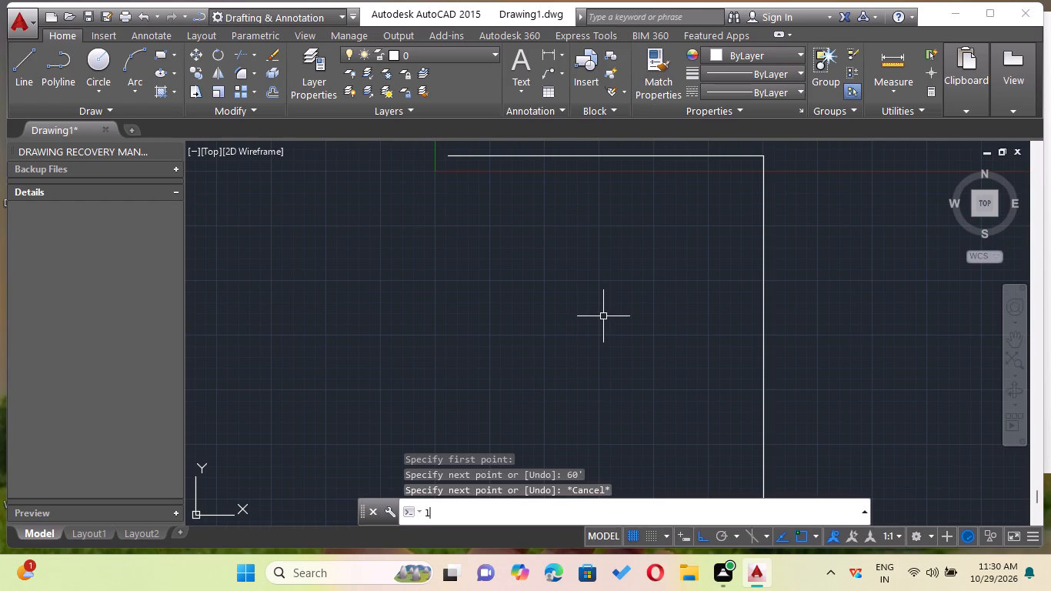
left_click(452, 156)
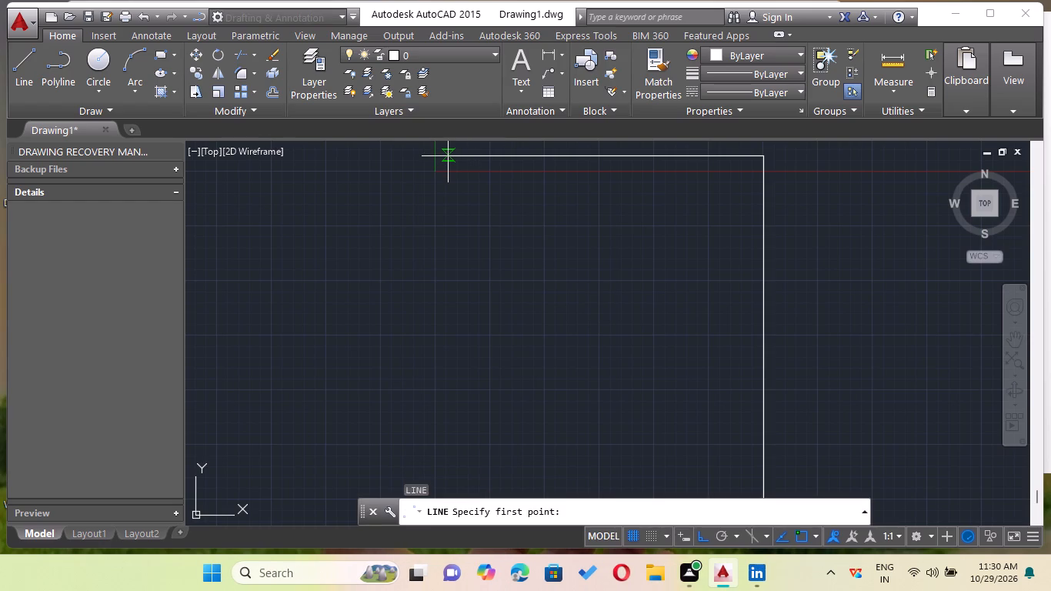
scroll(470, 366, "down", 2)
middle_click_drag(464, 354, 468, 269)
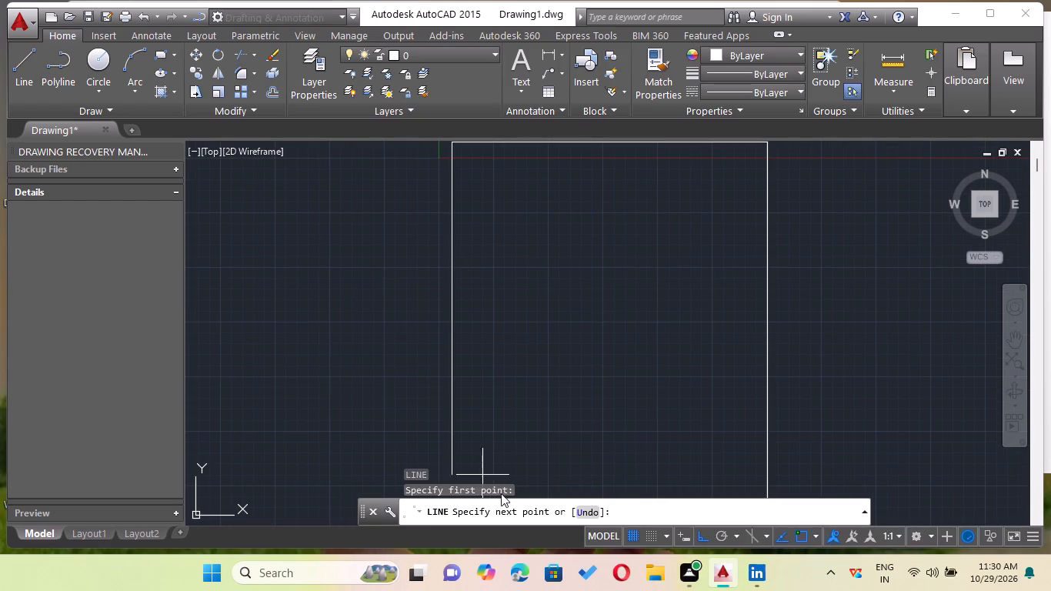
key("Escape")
Draw a 60' vertical line downward from the left end of the 30' horizontal line.
key("l")
key("Return")
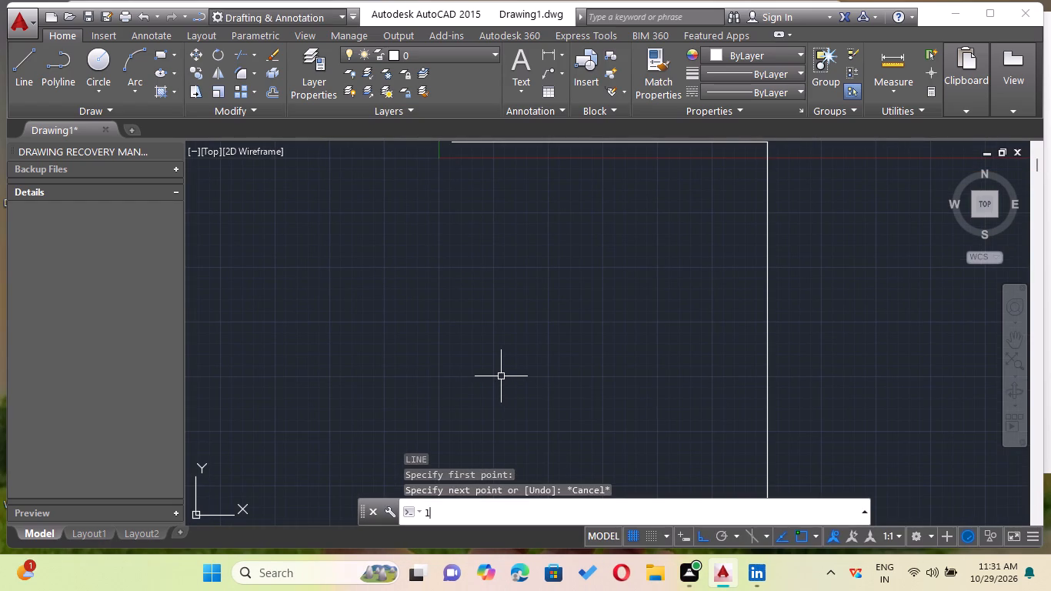
middle_click_drag(465, 202, 461, 346)
scroll(461, 346, "down", 1)
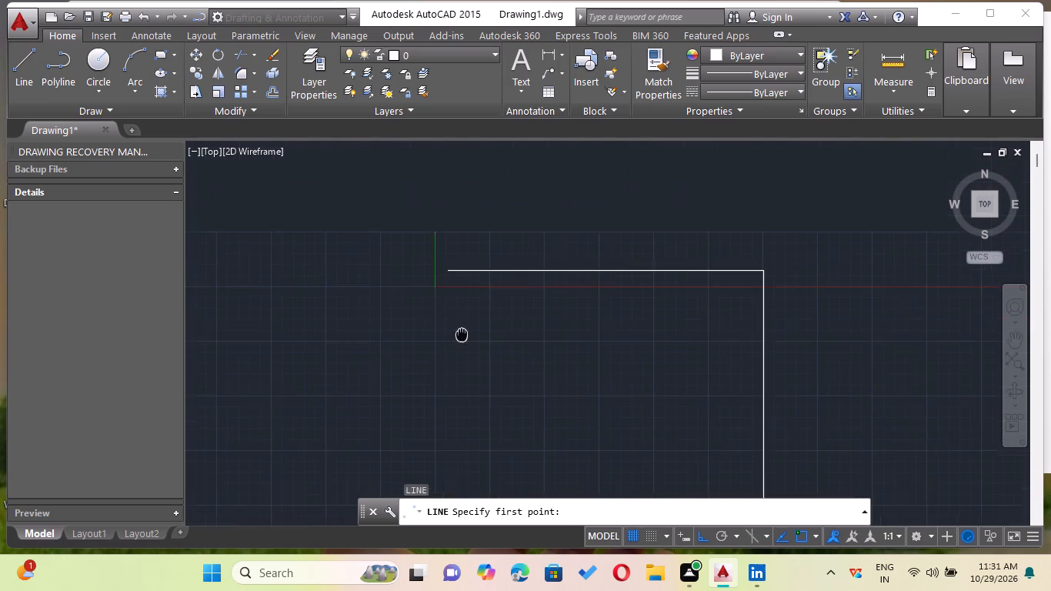
left_click_drag(453, 312, 465, 366)
scroll(471, 422, "down", 2)
middle_click_drag(473, 418, 480, 313)
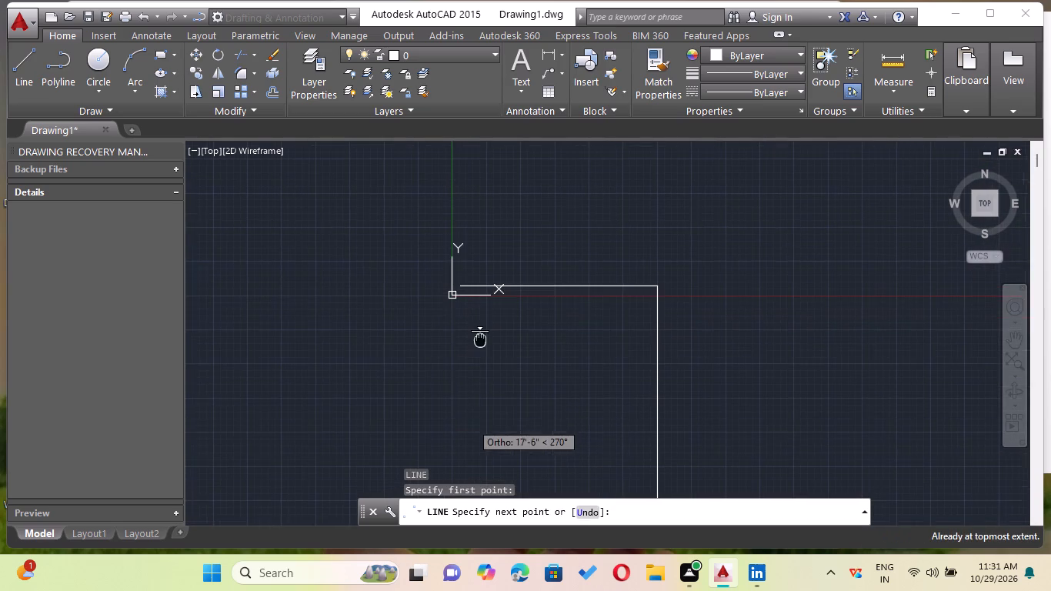
middle_click_drag(480, 313, 477, 315)
scroll(485, 438, "down", 2)
middle_click_drag(485, 436, 471, 400)
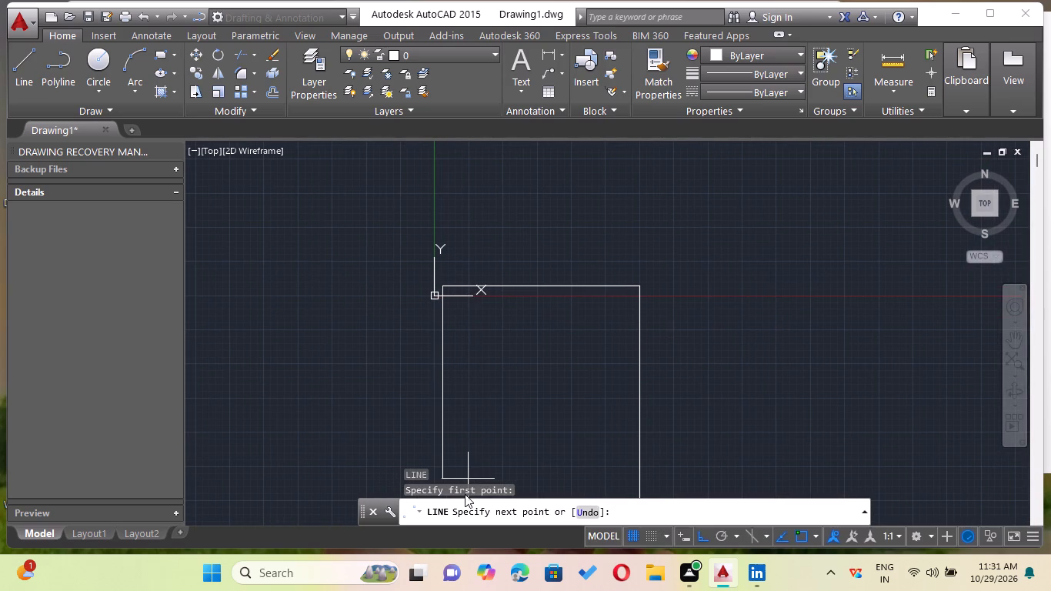
type("60")
key("apostrophe")
key("Return")
key("Escape")
Fit the whole drawing in view with Zoom All and bring the open lower ends of both 60' lines into sight.
scroll(478, 523, "down", 1)
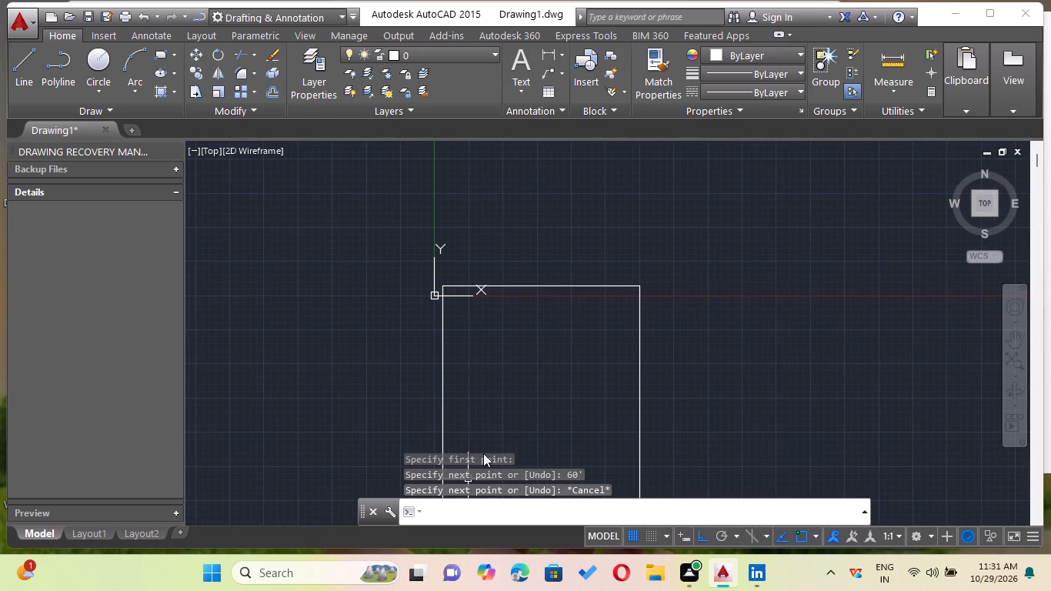
scroll(483, 453, "down", 2)
middle_click_drag(487, 441, 490, 244)
key("Escape")
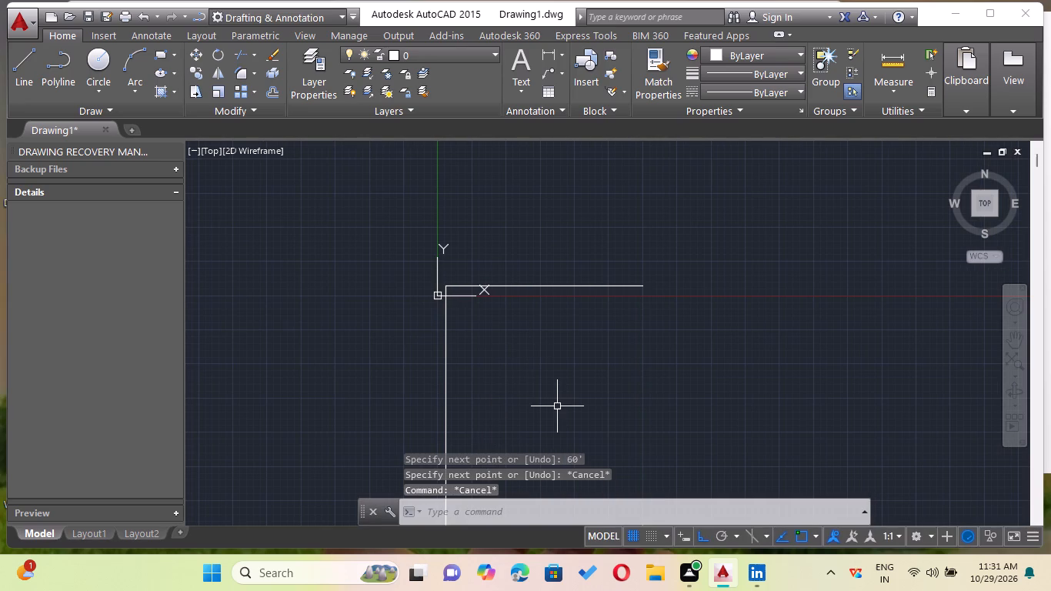
key("ctrl+z")
scroll(539, 368, "down", 1)
middle_click_drag(537, 367, 533, 360)
scroll(532, 282, "down", 1)
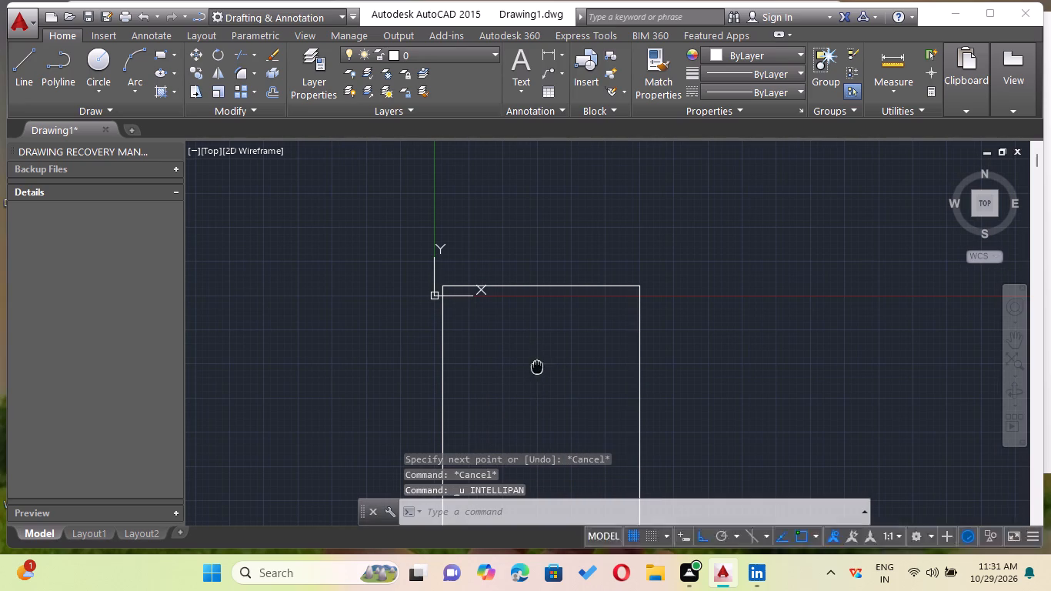
middle_click_drag(533, 360, 532, 141)
key("z")
key("Return")
key("a")
key("Return")
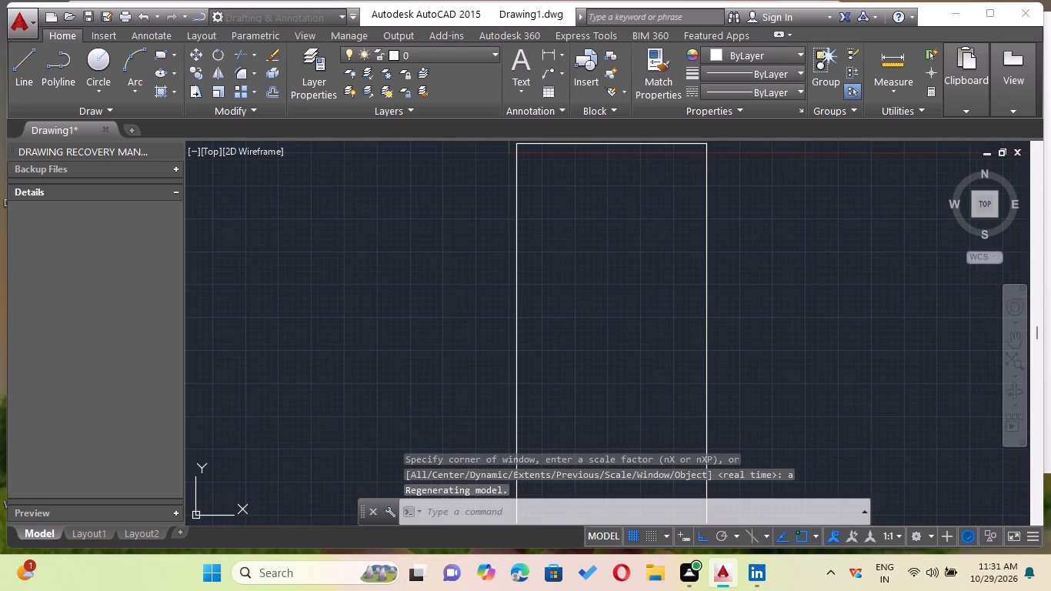
scroll(533, 409, "down", 2)
middle_click_drag(551, 399, 549, 399)
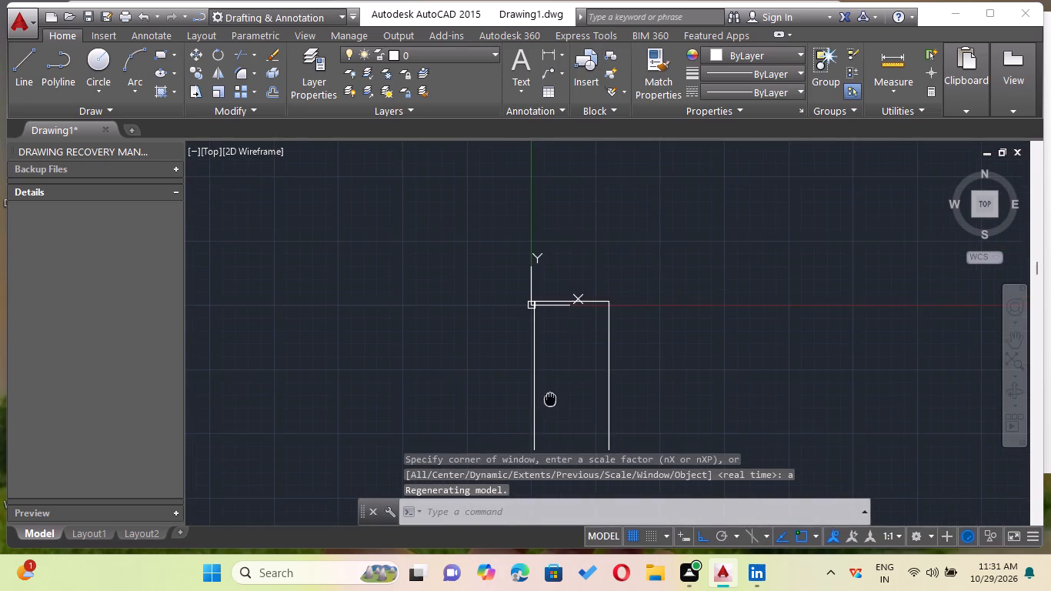
middle_click_drag(549, 399, 529, 281)
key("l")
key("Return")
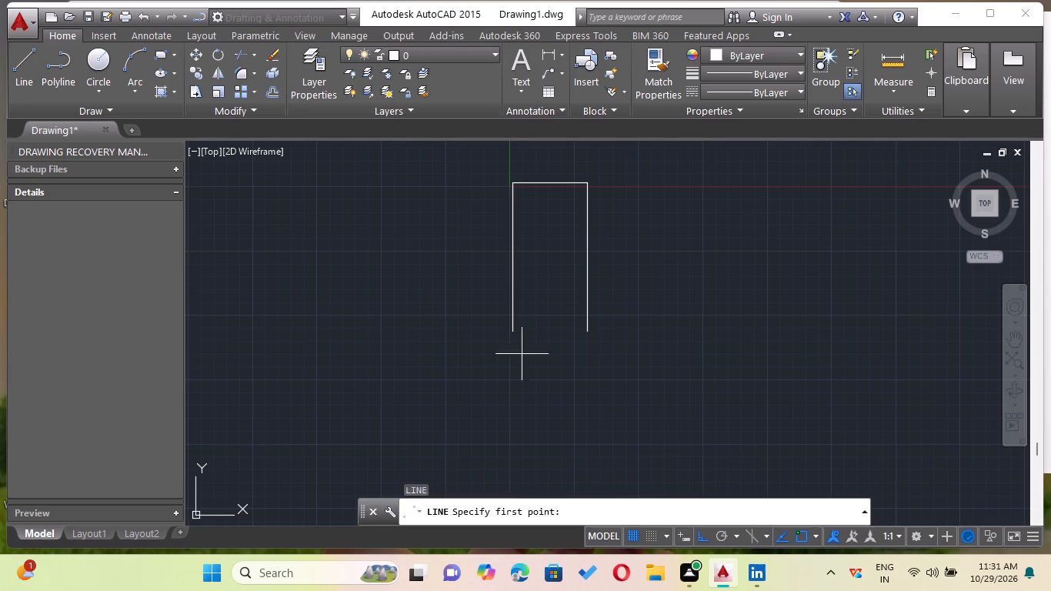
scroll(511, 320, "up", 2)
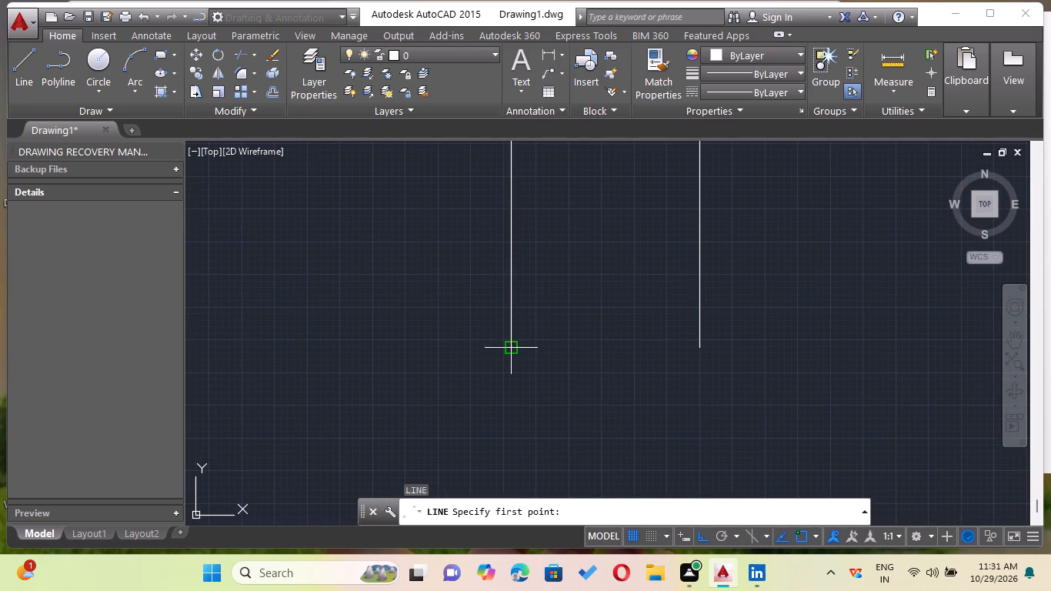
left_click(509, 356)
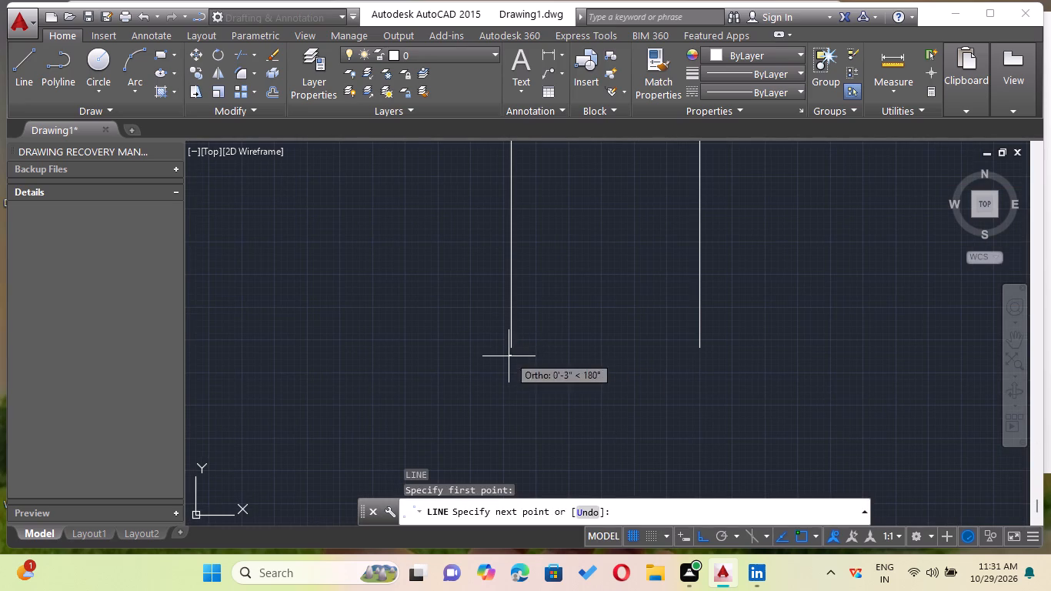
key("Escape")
Close the outline with a horizontal line from the lower end of the right side to the lower end of the left side.
key("l")
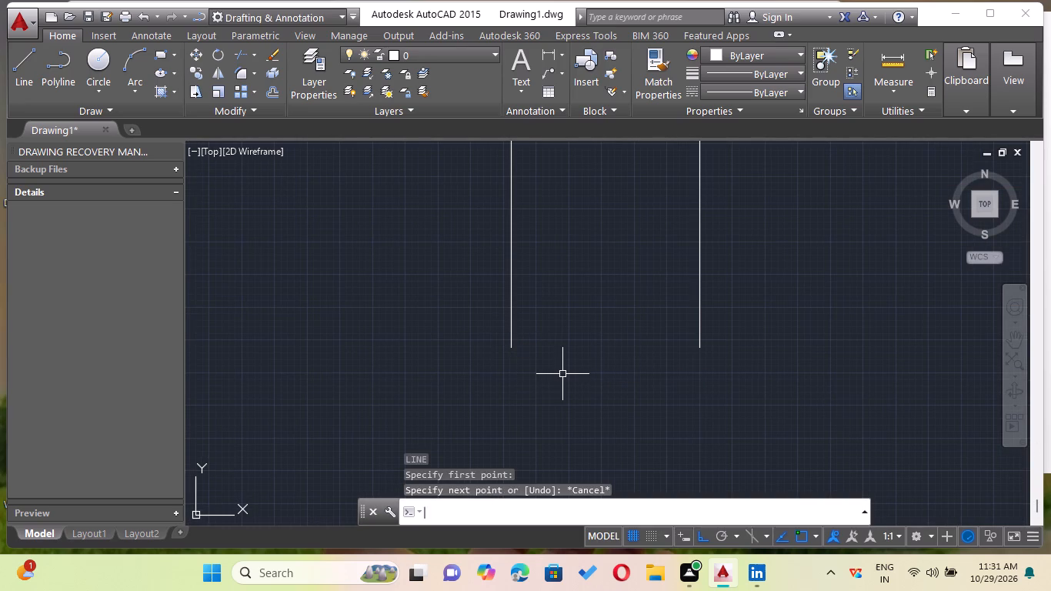
key("Return")
left_click(702, 348)
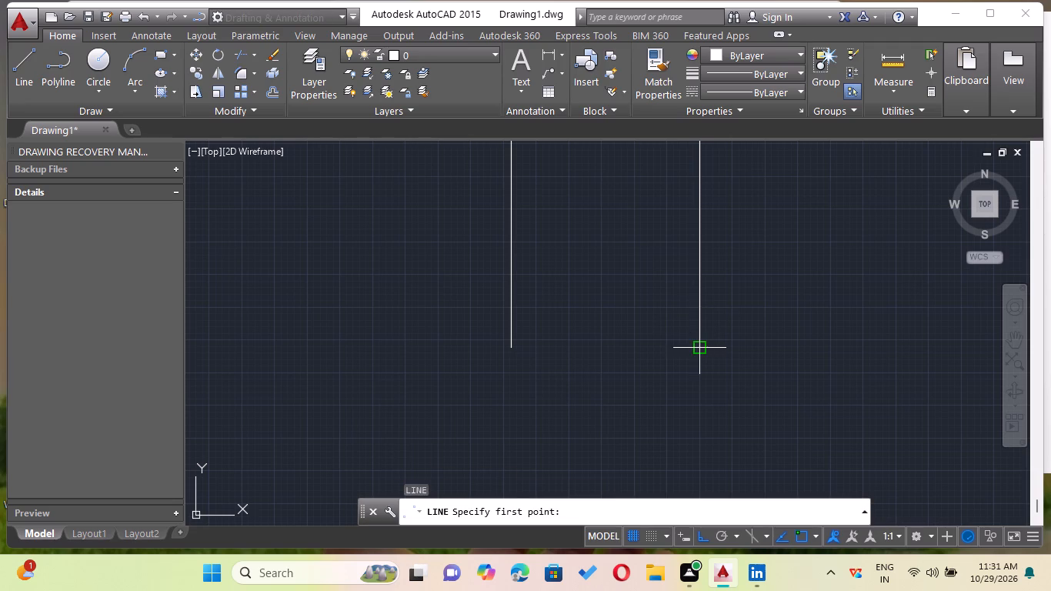
left_click(511, 346)
key("Escape")
Offset all four sides of the rectangular outline 9" inward to form the wall thickness.
scroll(545, 323, "down", 2)
middle_click_drag(544, 324, 547, 382)
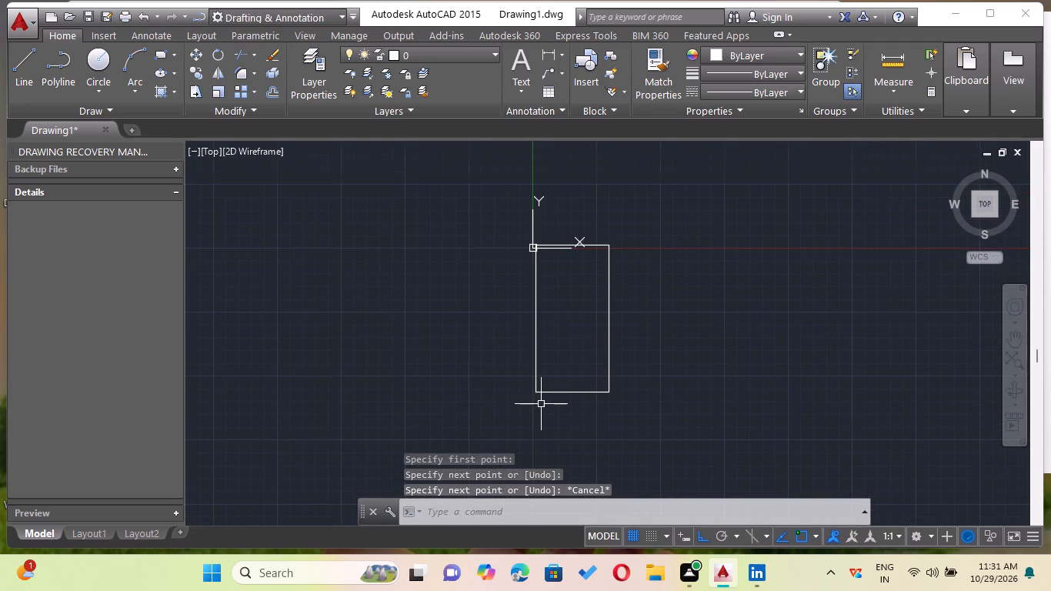
key("o")
key("Return")
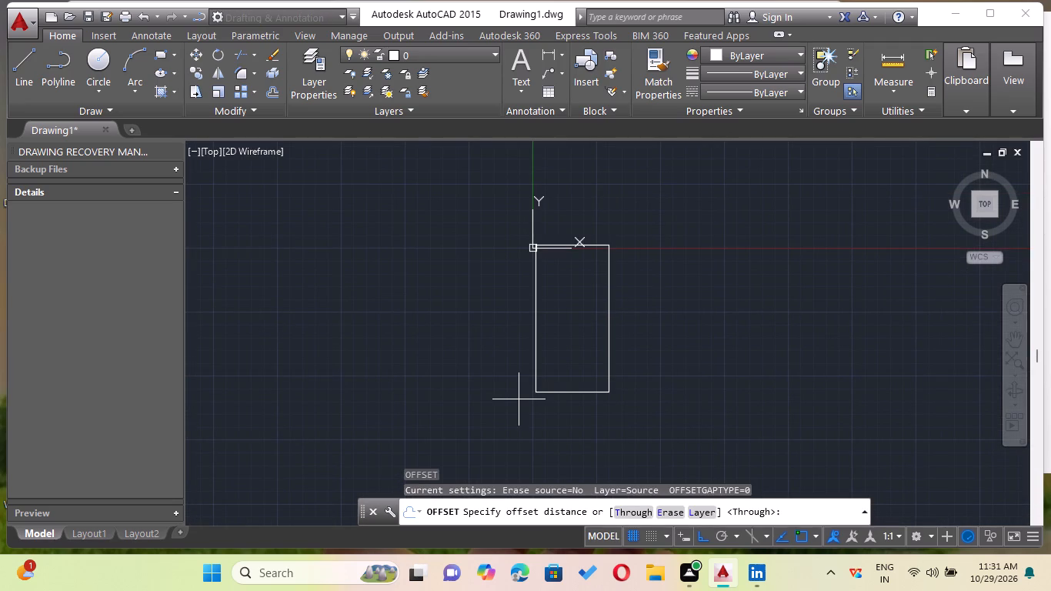
key("9")
key("shift+quotedbl")
key("Return")
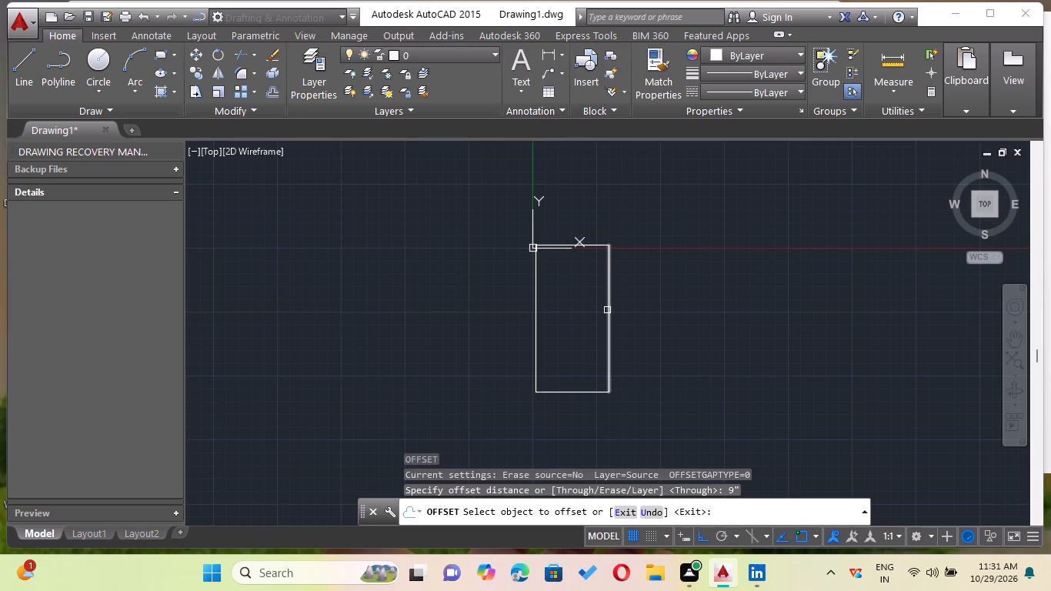
left_click_drag(607, 310, 600, 306)
left_click_drag(589, 301, 588, 315)
left_click(583, 391)
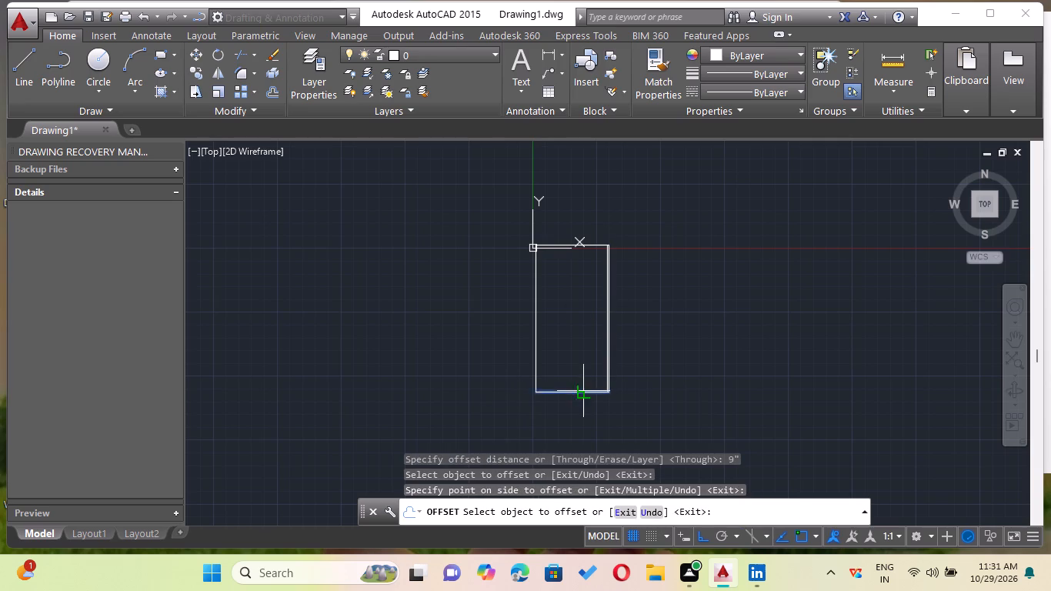
left_click(592, 368)
left_click_drag(536, 368, 542, 365)
left_click(582, 349)
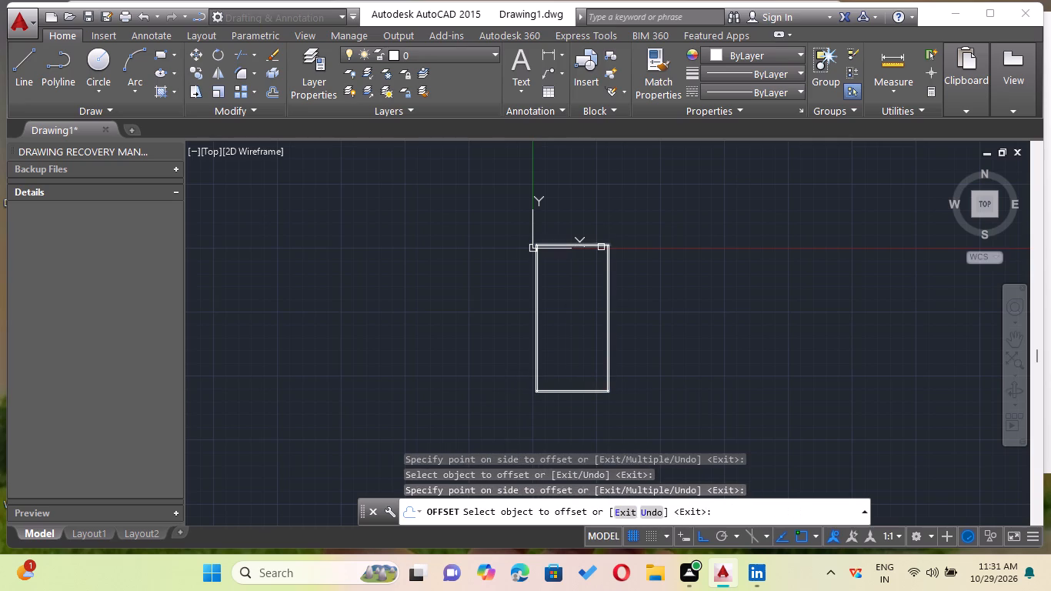
left_click(600, 247)
left_click(590, 292)
scroll(576, 269, "up", 2)
scroll(576, 275, "down", 1)
key("Escape")
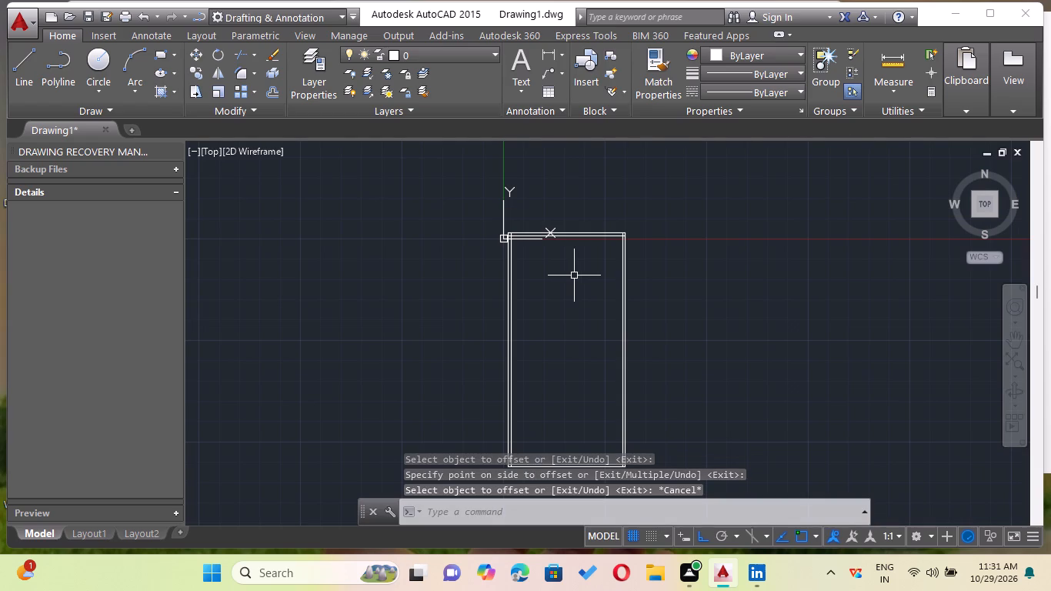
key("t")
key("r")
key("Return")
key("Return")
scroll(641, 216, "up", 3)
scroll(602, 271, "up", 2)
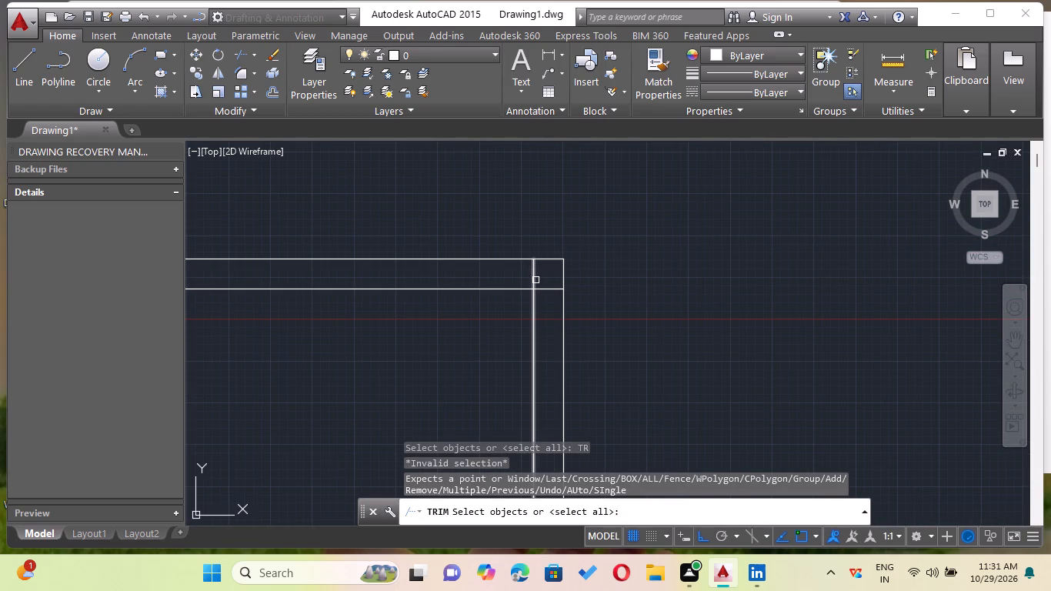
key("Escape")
Start Trim with all objects as cutting edges and trim the overlapping inner wall lines at the outline's upper-right corner.
key("t")
key("r")
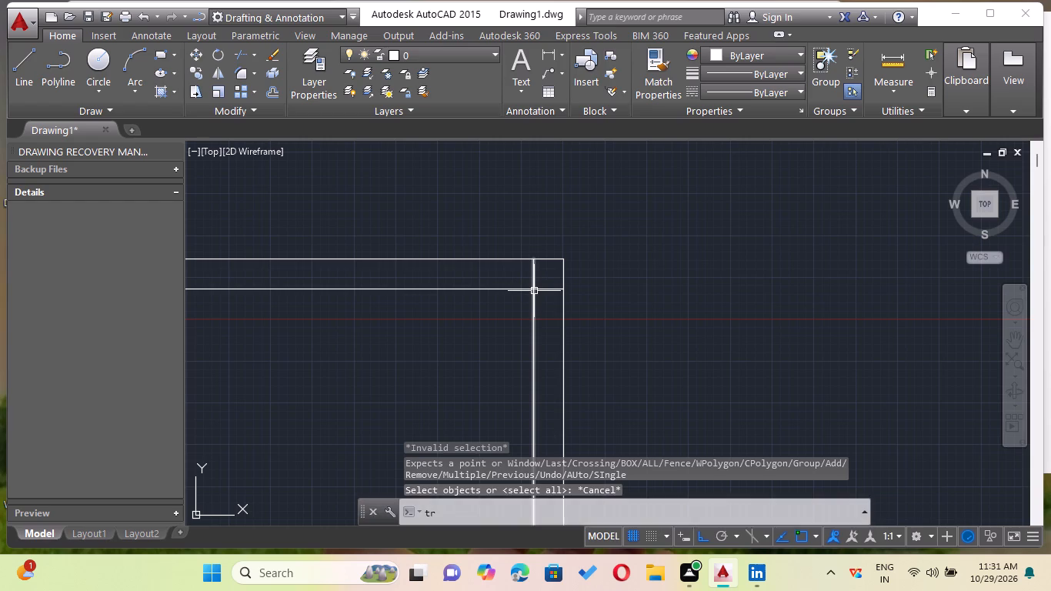
key("Return")
key("Return")
left_click(533, 270)
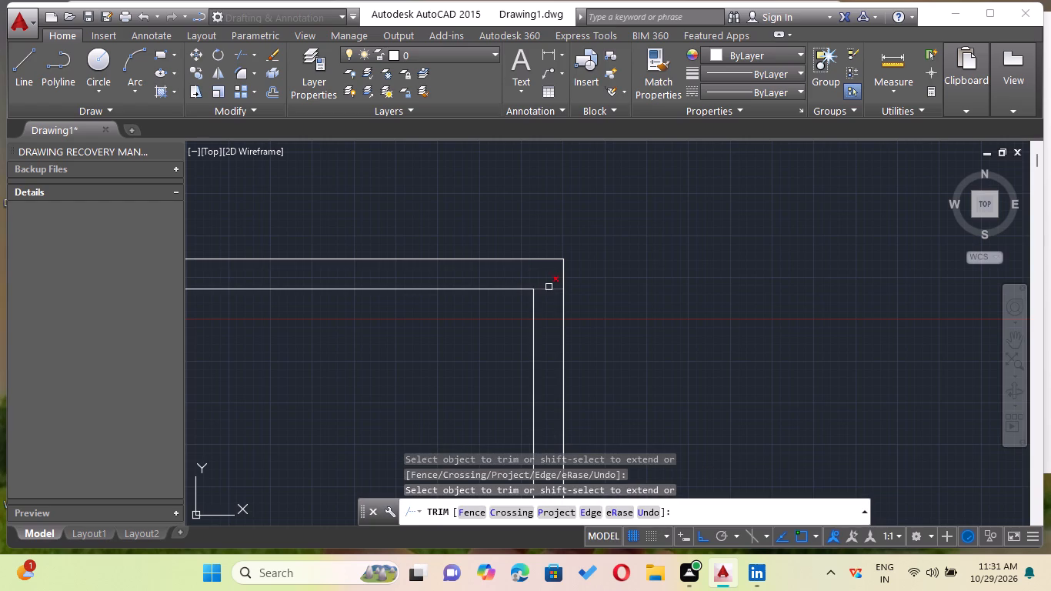
left_click(549, 287)
Trim the overlapping ends of the inner wall lines at the outline's upper-left corner.
scroll(512, 324, "down", 4)
middle_click_drag(484, 384, 579, 329)
scroll(512, 322, "up", 1)
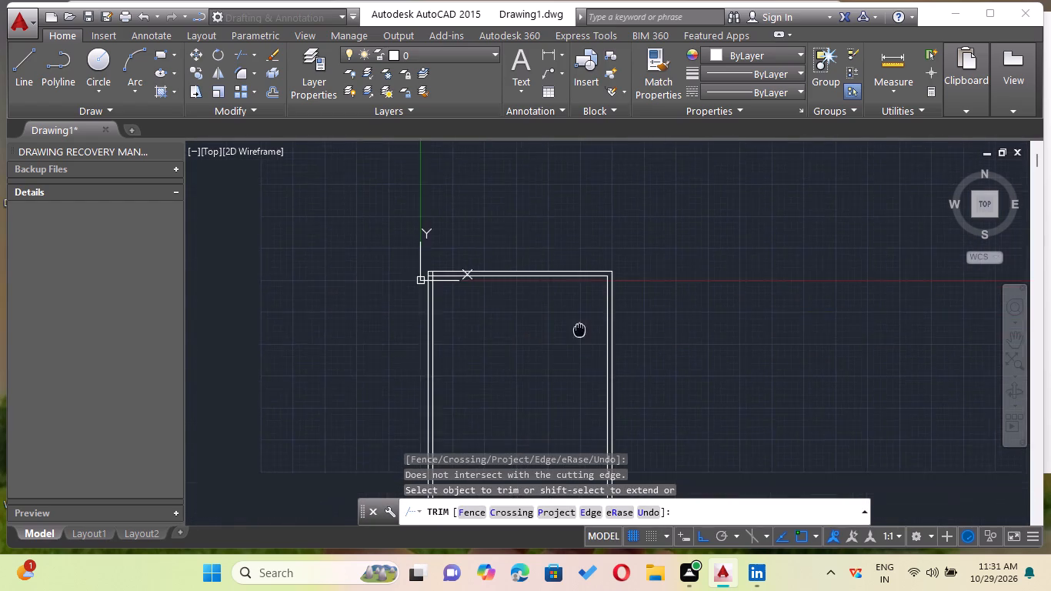
scroll(392, 294, "up", 2)
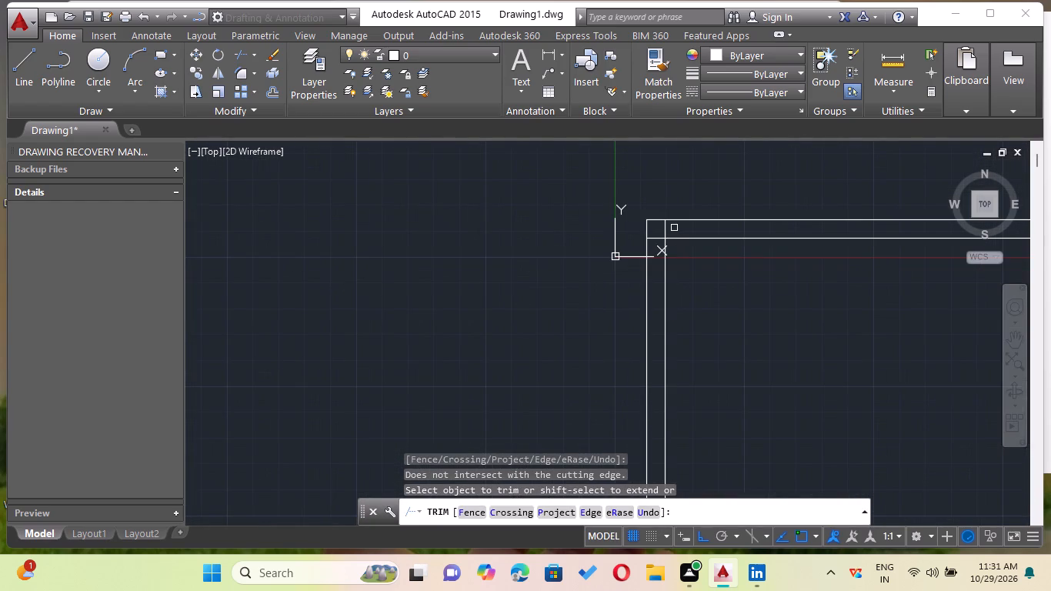
scroll(669, 227, "up", 1)
left_click(660, 230)
left_click(647, 246)
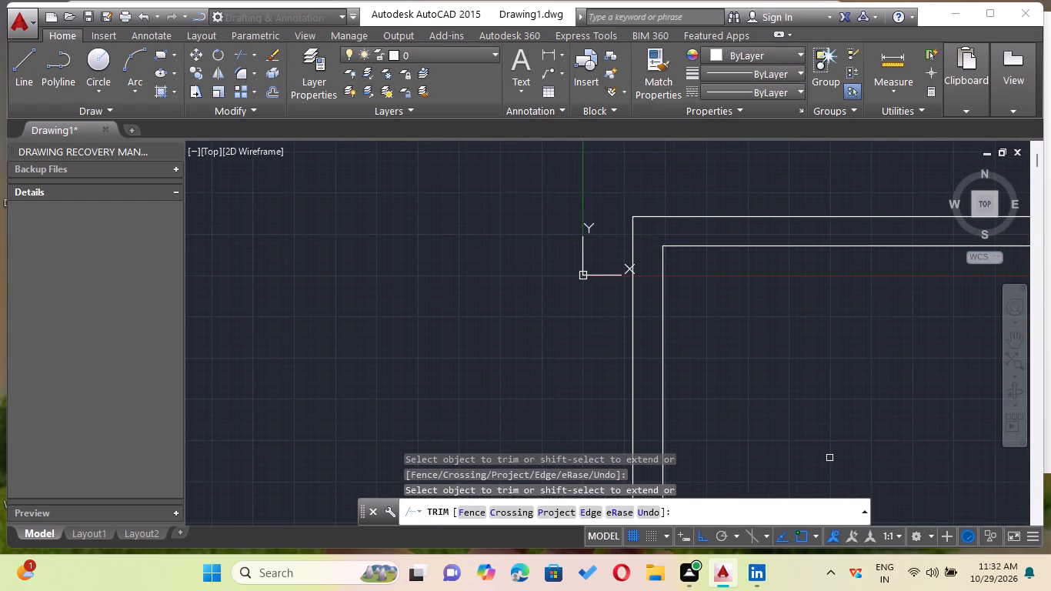
Trim the overlapping ends of the inner wall lines at the outline's lower-right corner.
scroll(823, 447, "down", 4)
middle_click_drag(813, 442, 599, 193)
middle_click_drag(755, 462, 732, 405)
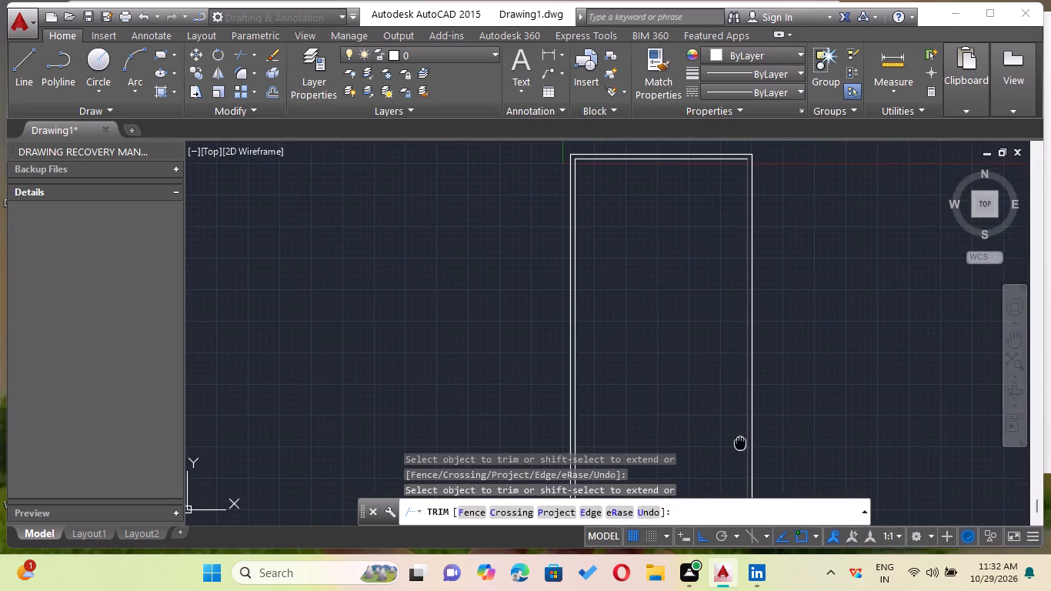
middle_click_drag(732, 405, 718, 207)
scroll(694, 282, "up", 4)
middle_click_drag(767, 260, 738, 451)
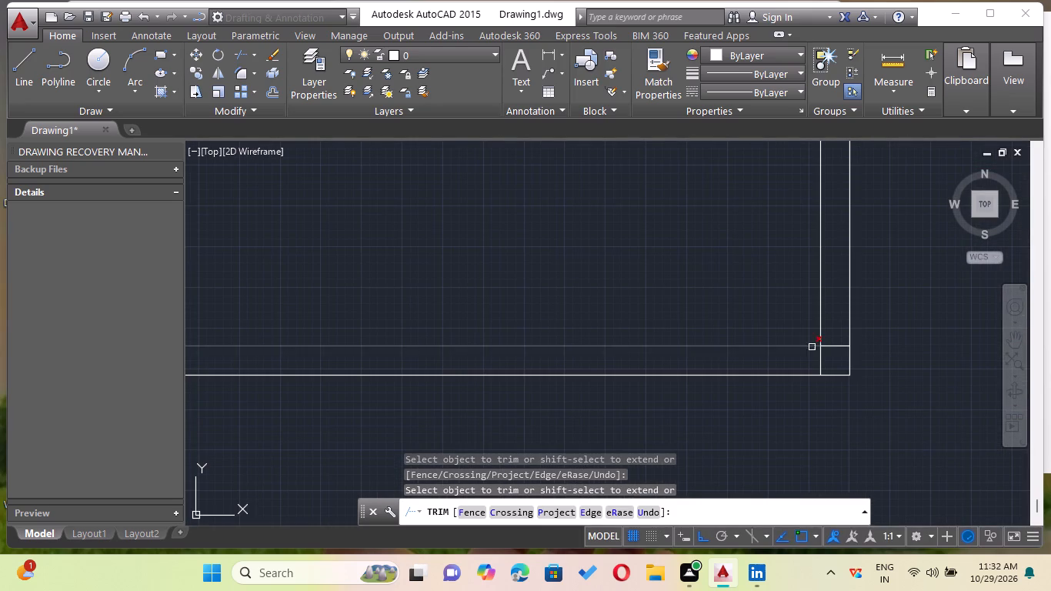
left_click(839, 344)
left_click(824, 362)
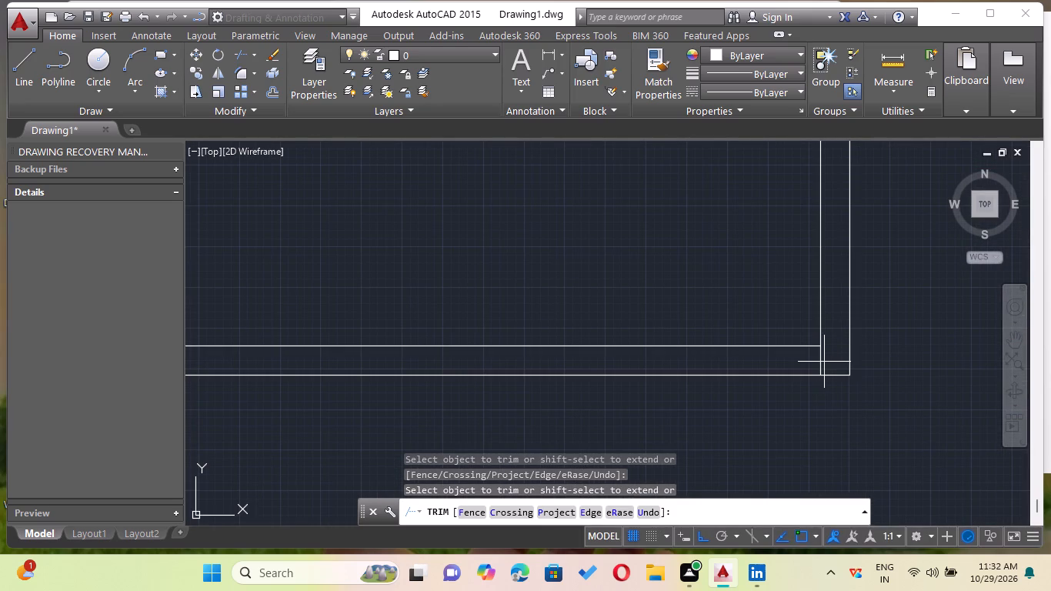
left_click(811, 361)
Trim the overlapping ends of the inner wall lines at the outline's lower-left corner and end the Trim command.
scroll(532, 354, "down", 2)
middle_click_drag(649, 392, 714, 401)
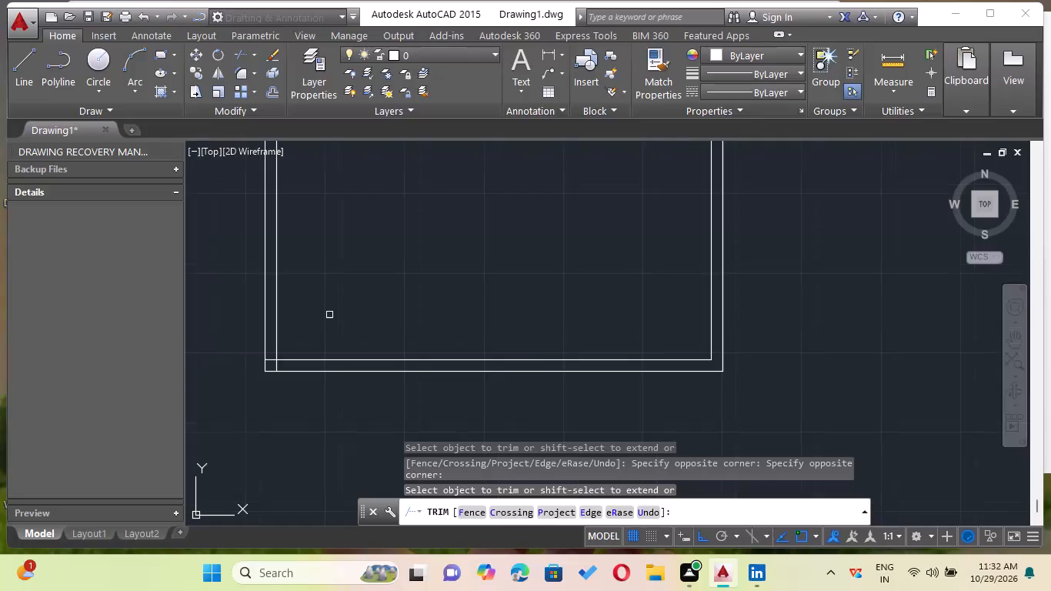
scroll(292, 351, "up", 3)
left_click(232, 384)
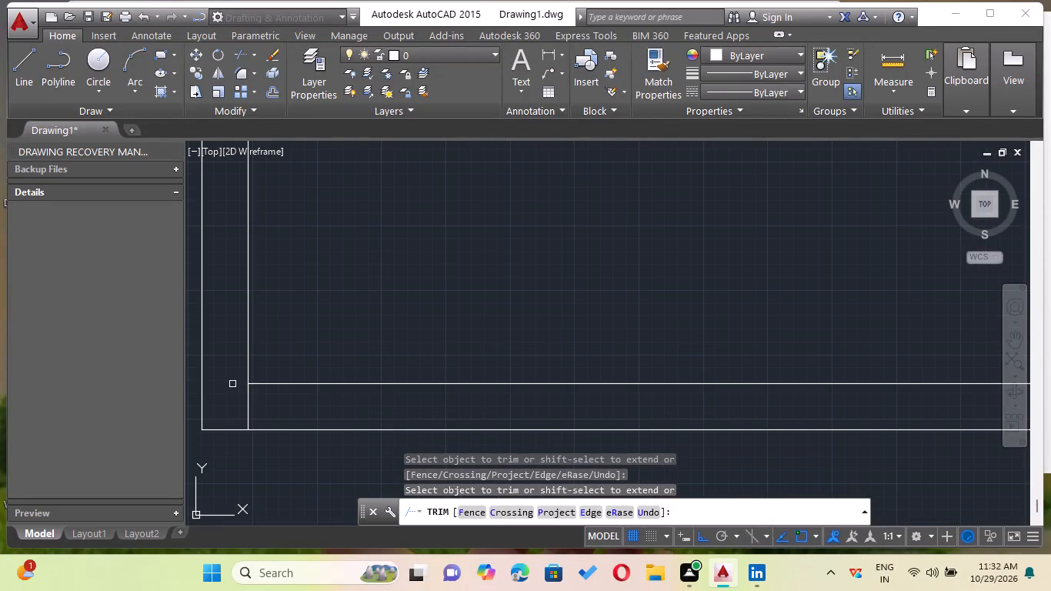
left_click(245, 412)
scroll(442, 236, "down", 3)
middle_click_drag(442, 276, 414, 530)
scroll(509, 334, "down", 3)
key("Escape")
Offset the inner line of the top wall 7' downward into the plan.
middle_click_drag(545, 292, 551, 334)
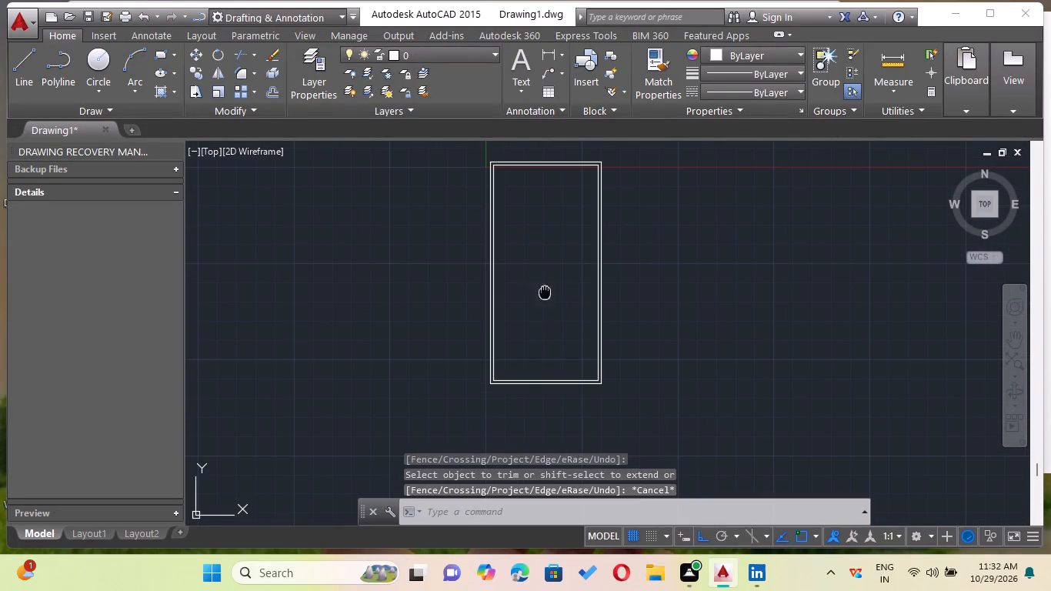
middle_click_drag(551, 334, 522, 393)
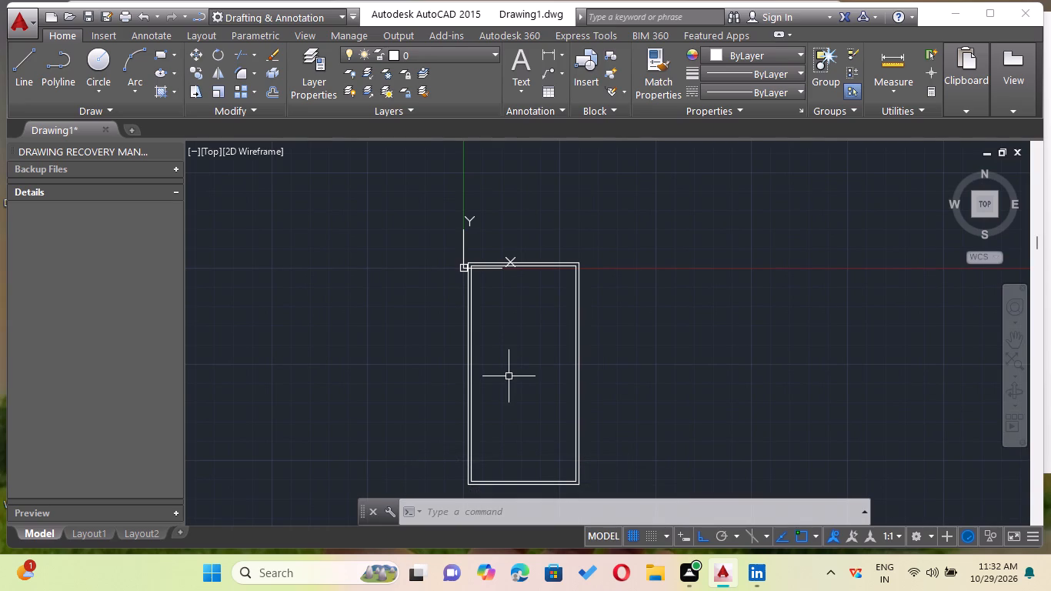
key("o")
key("Return")
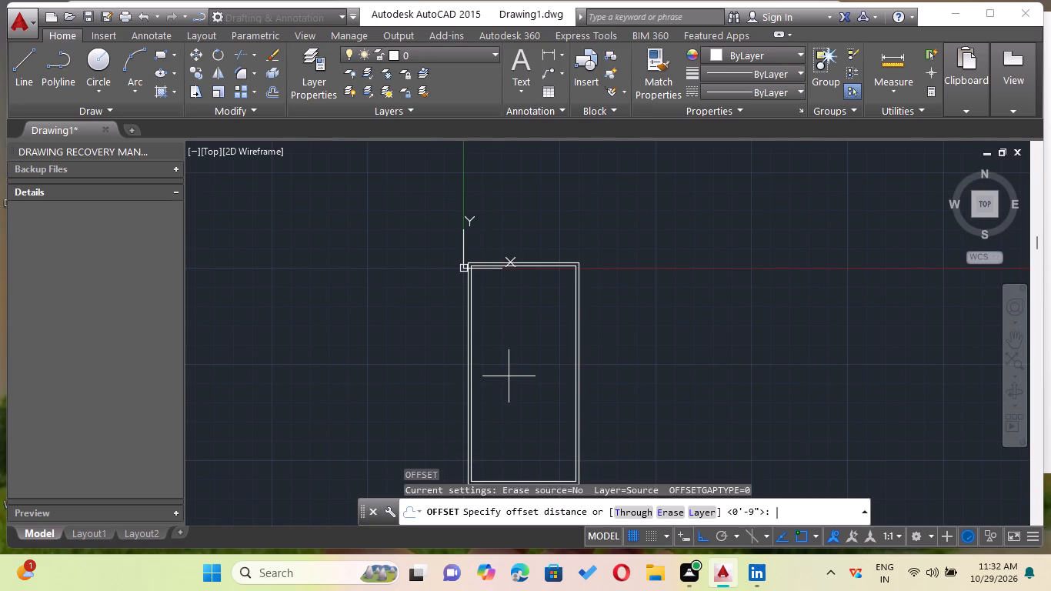
type("7'")
key("Return")
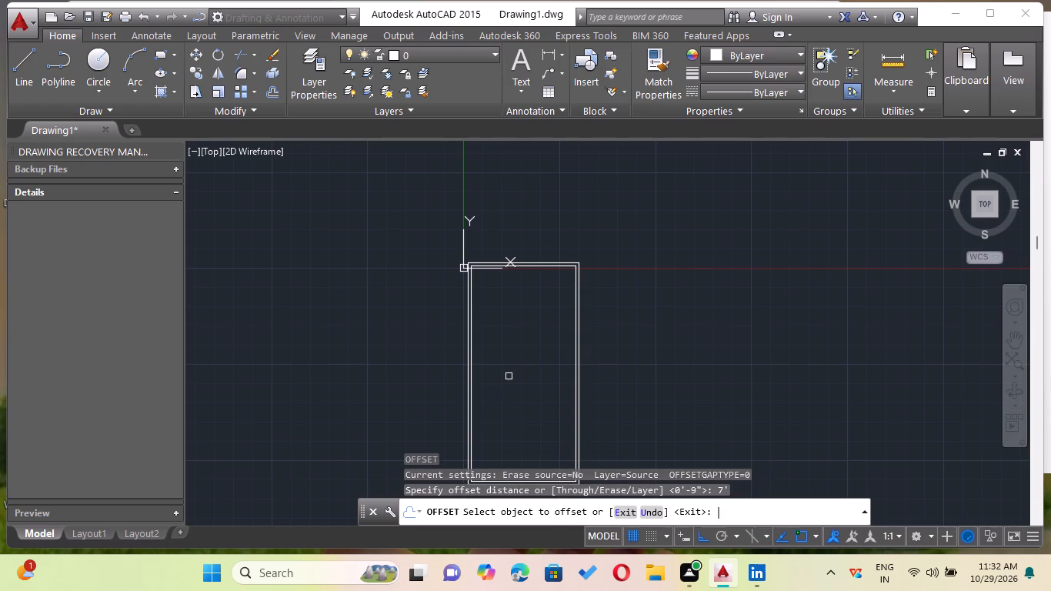
scroll(537, 269, "up", 2)
left_click(516, 265)
left_click(519, 301)
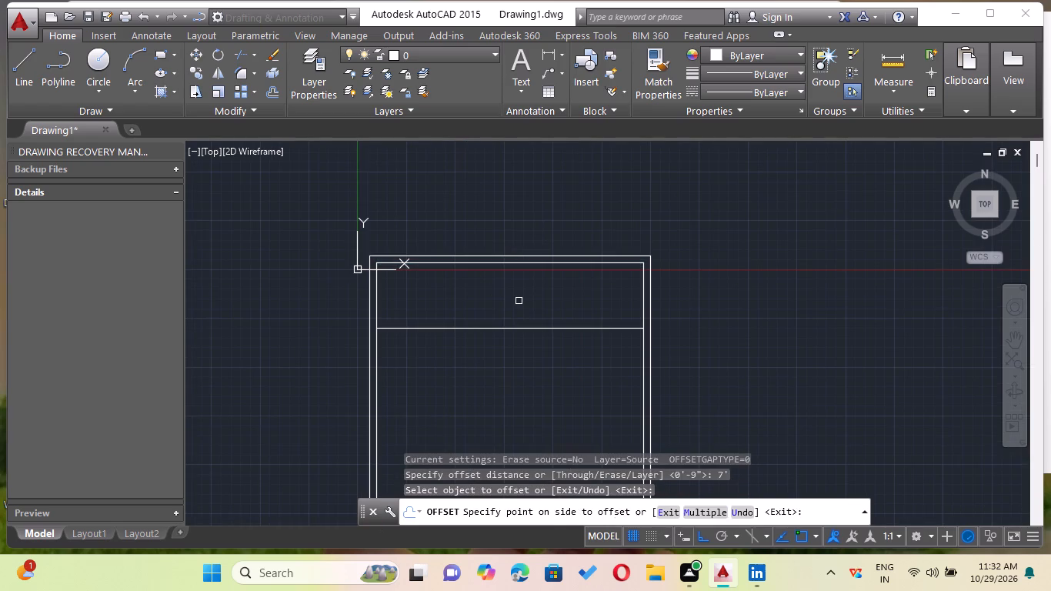
key("Escape")
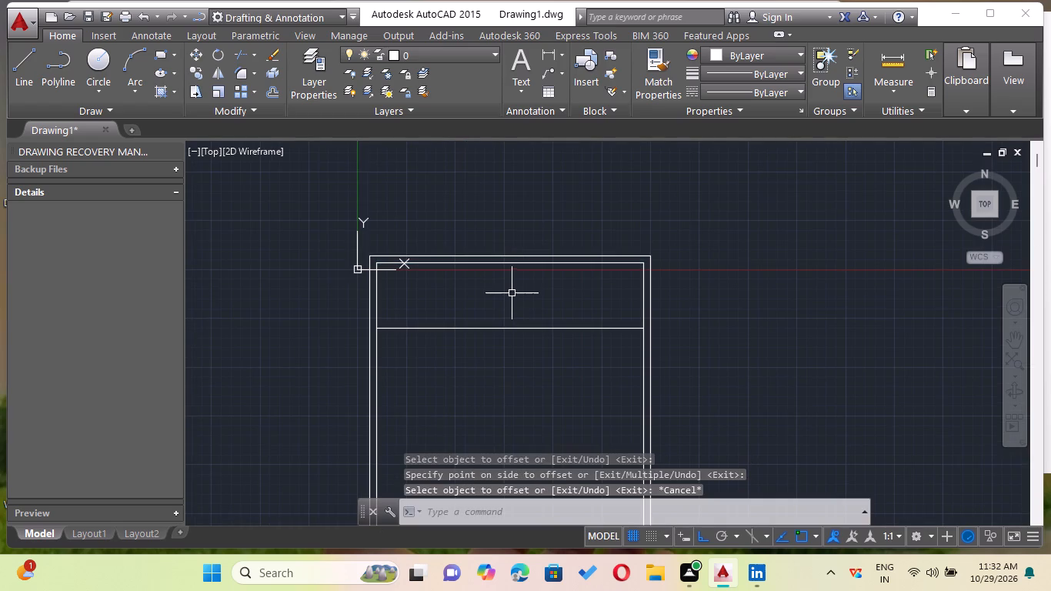
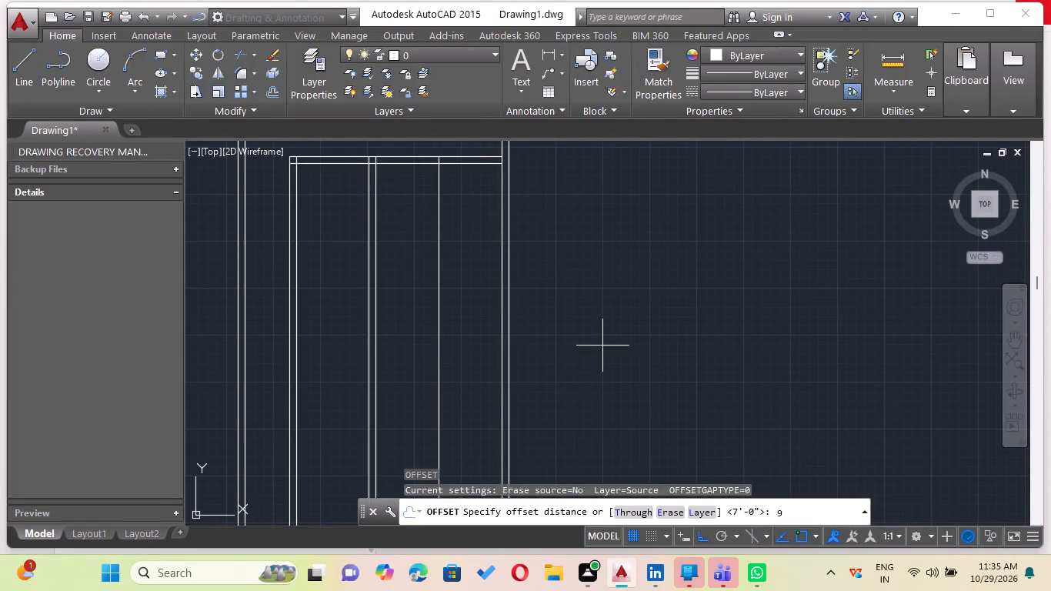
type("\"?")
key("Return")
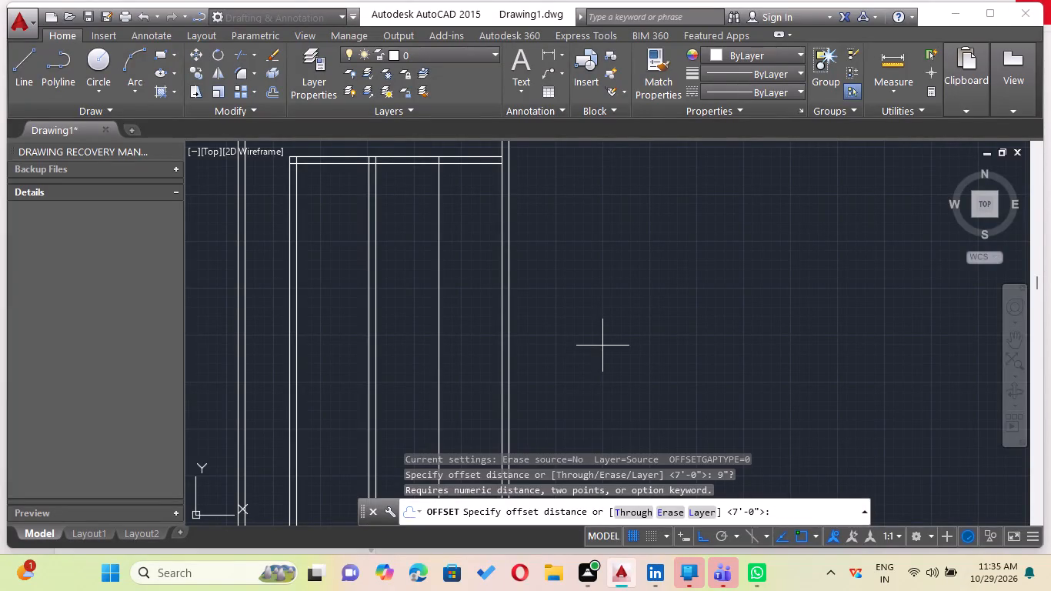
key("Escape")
Offset the second vertical partition line 9" toward the right-hand outer wall to give the partition its thickness.
key("o")
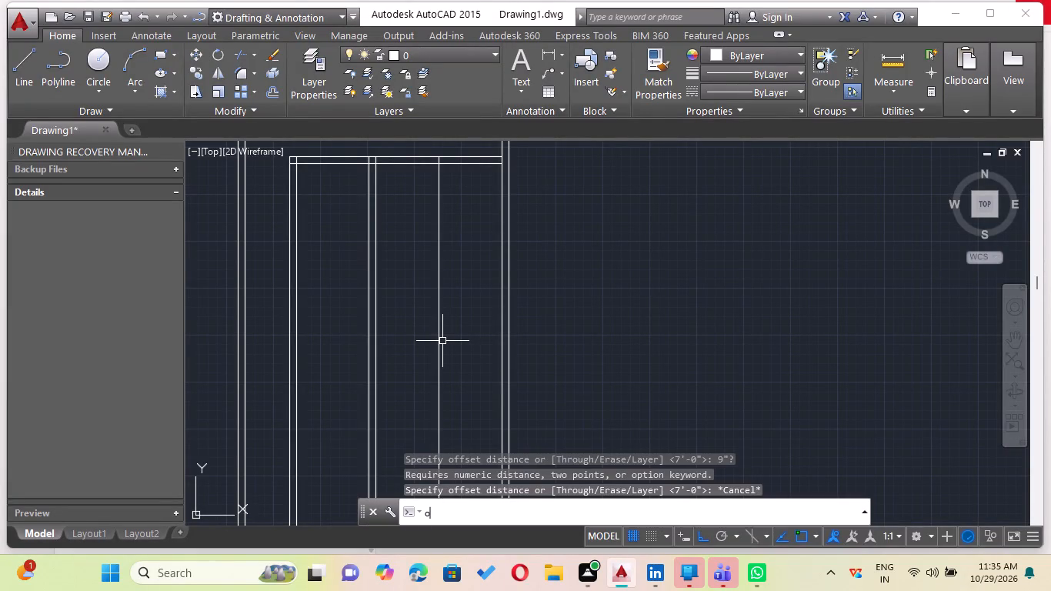
key("Return")
key("9")
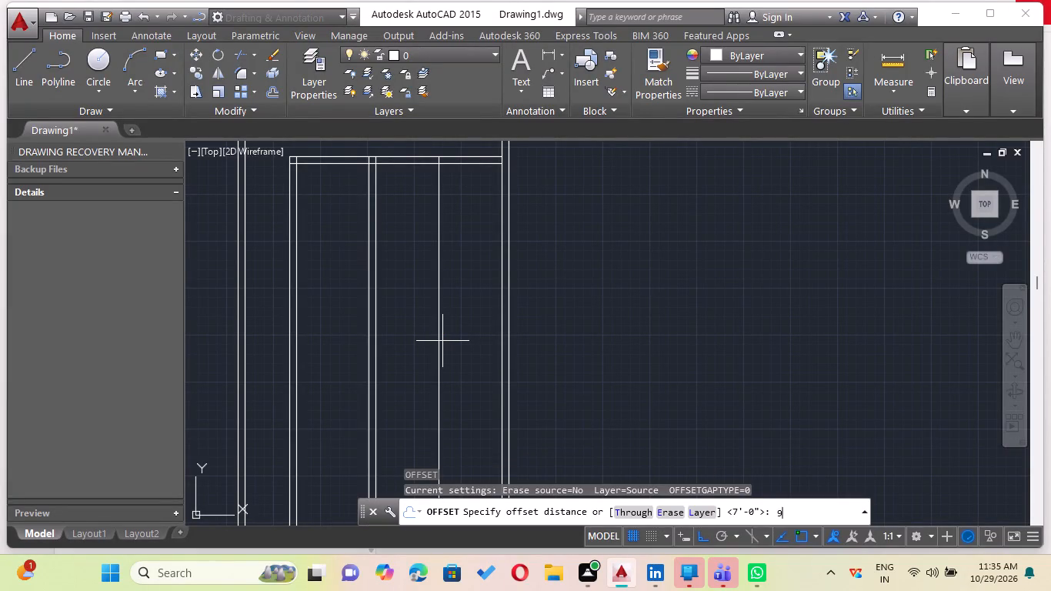
key("shift+quotedbl")
key("Return")
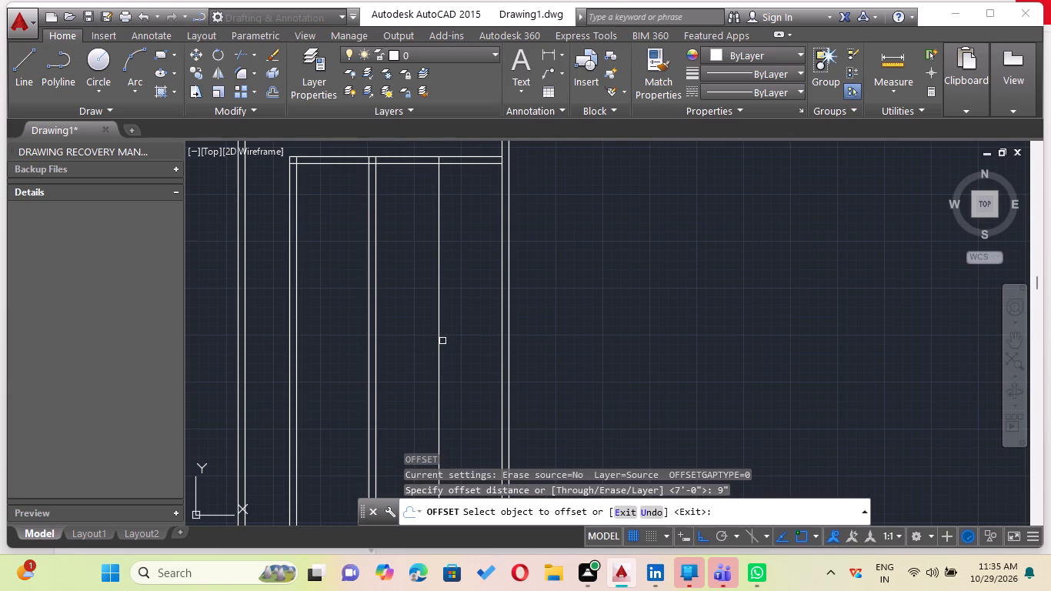
left_click(438, 361)
left_click(442, 354)
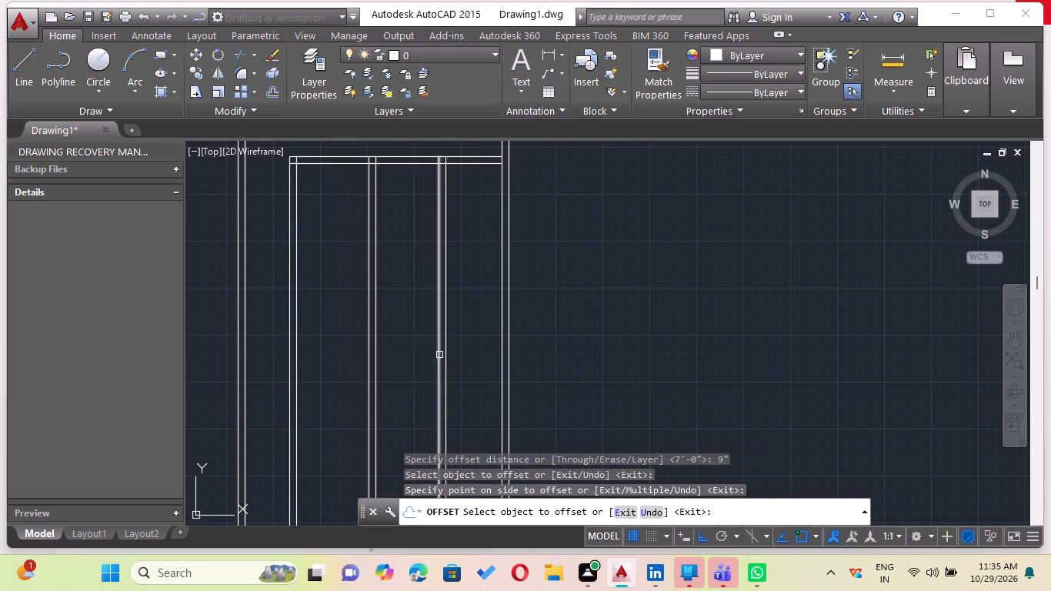
key("Escape")
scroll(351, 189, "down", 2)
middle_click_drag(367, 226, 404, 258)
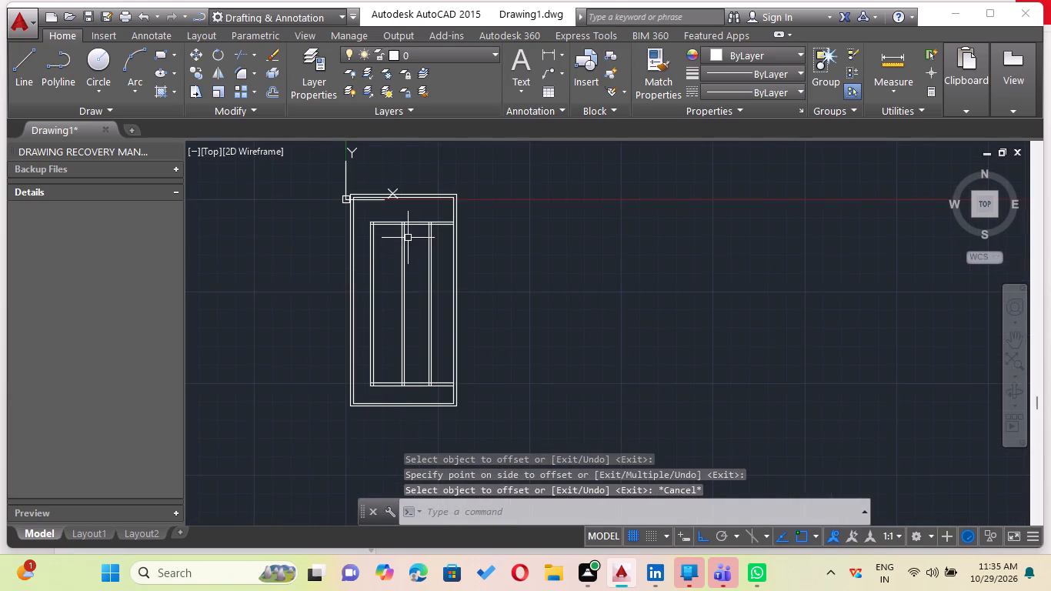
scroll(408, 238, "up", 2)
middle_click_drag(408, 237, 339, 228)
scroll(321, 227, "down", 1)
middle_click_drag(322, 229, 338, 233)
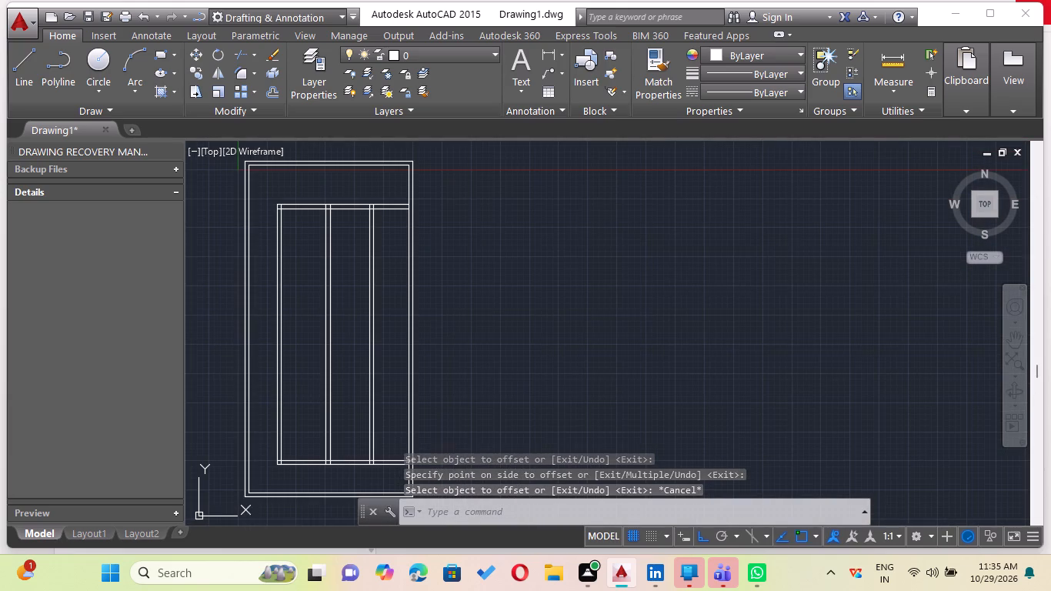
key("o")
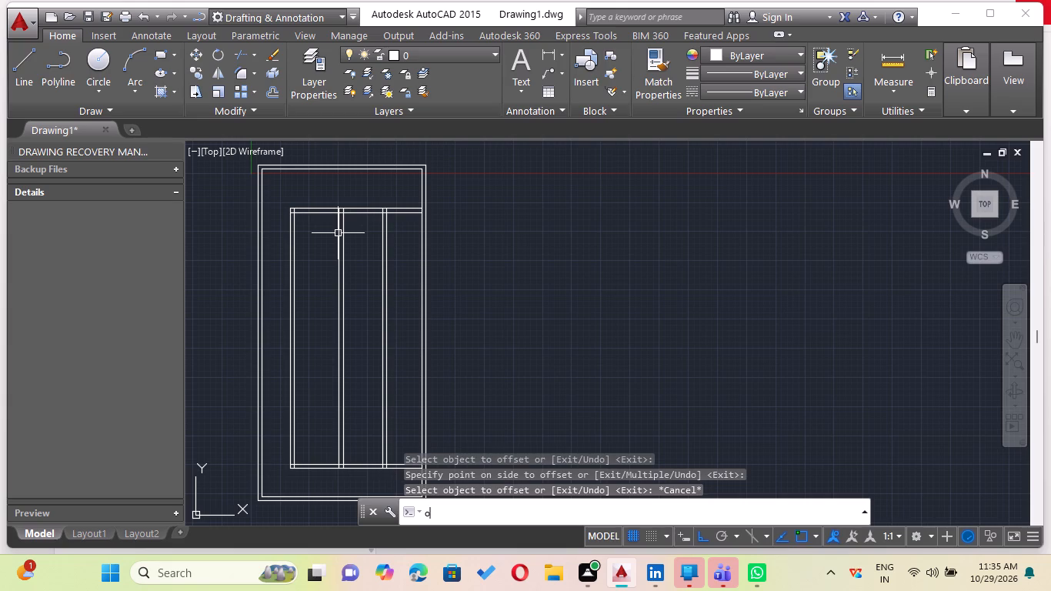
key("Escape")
Trim the overlapping line ends at the upper-left corner of the interior room walls.
scroll(332, 232, "up", 1)
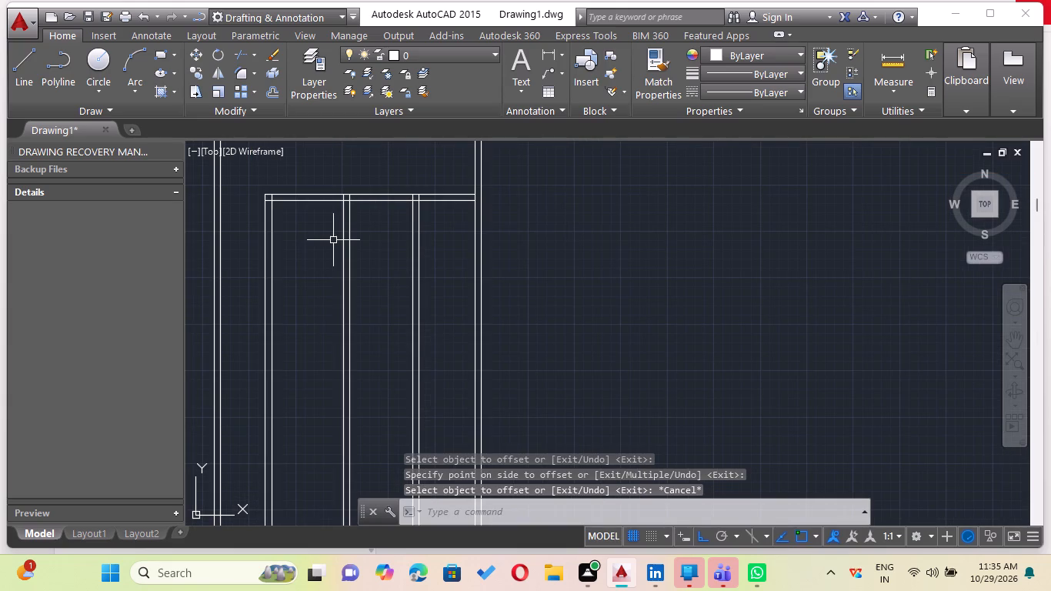
key("t")
key("r")
key("Return")
key("Return")
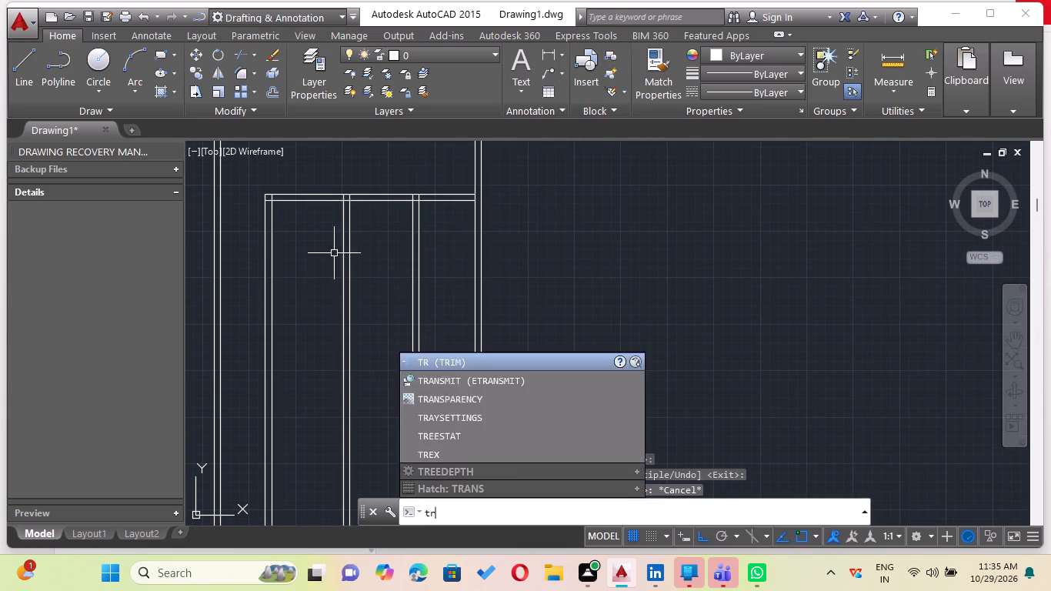
scroll(264, 199, "up", 3)
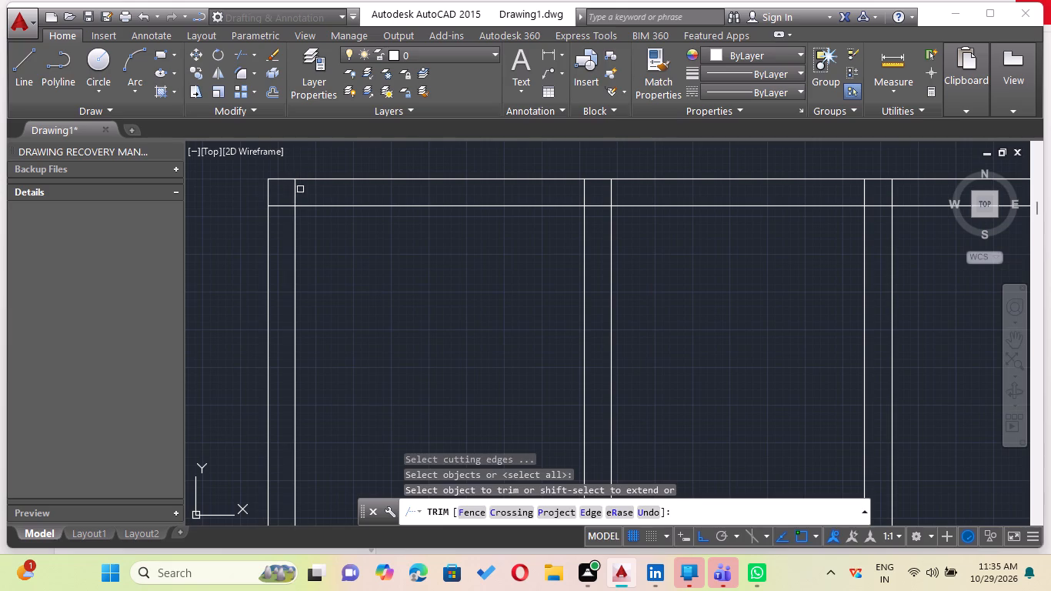
left_click(300, 189)
left_click(286, 190)
left_click(283, 209)
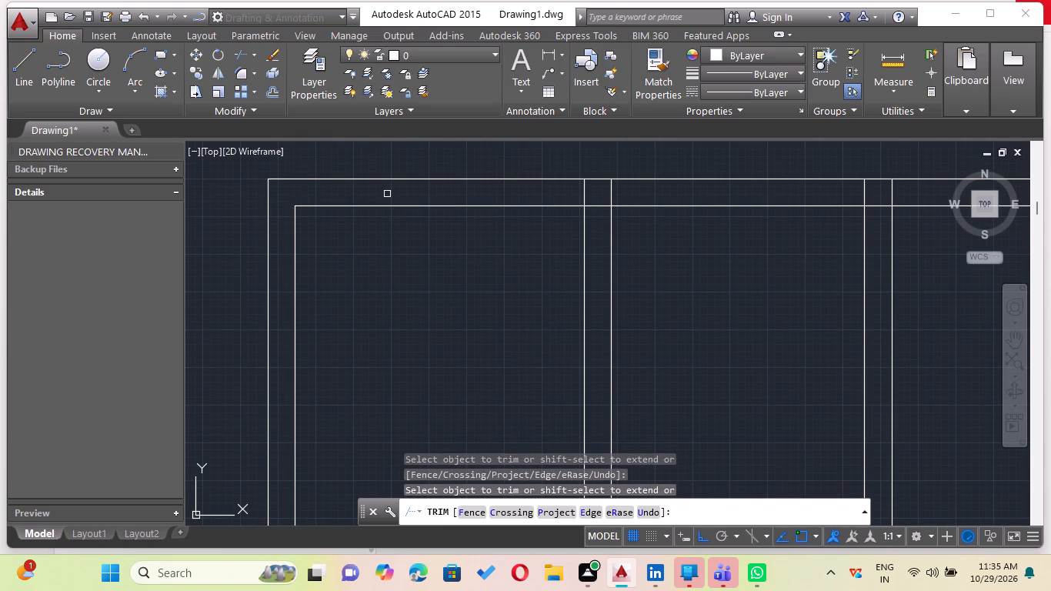
Trim the first vertical partition's ends and the wall line between them where it meets the upper interior wall.
left_click(586, 193)
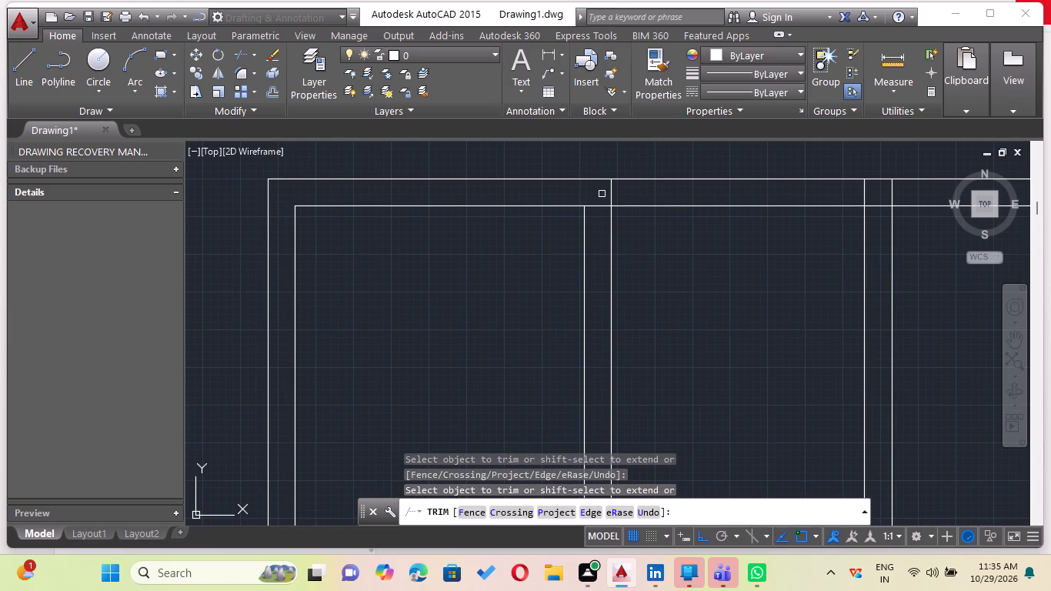
left_click(609, 189)
left_click(602, 202)
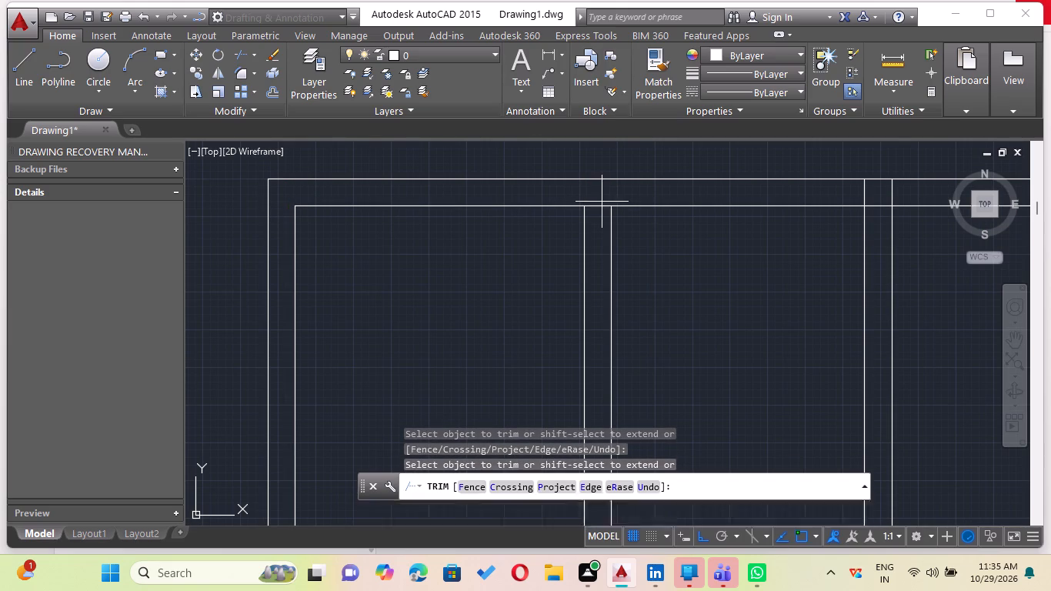
left_click(599, 205)
left_click(598, 206)
Trim the second vertical partition's ends and the wall line between them where it meets the upper interior wall.
scroll(672, 249, "down", 1)
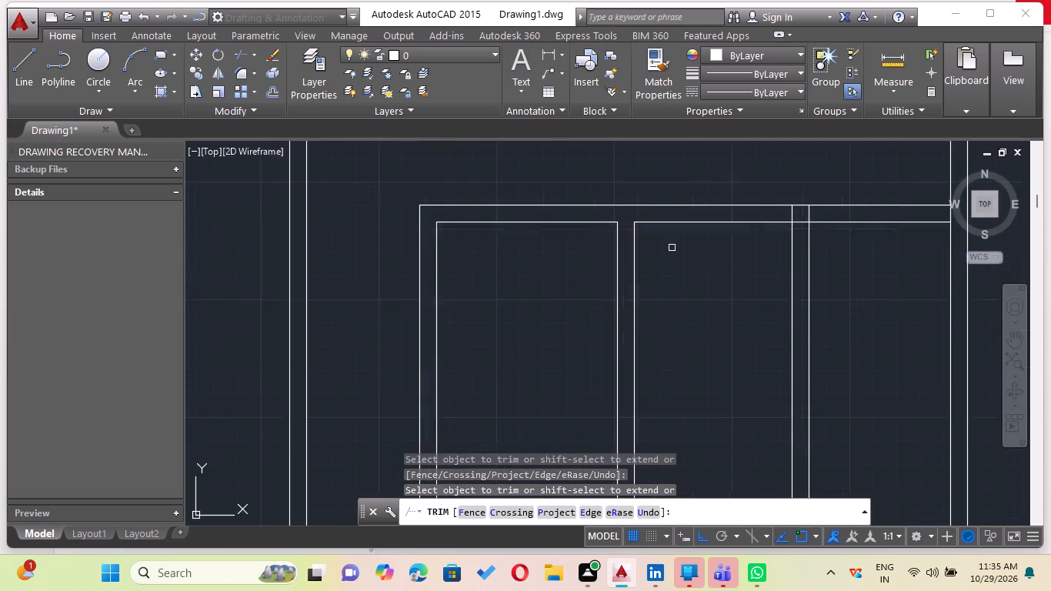
scroll(672, 248, "down", 1)
middle_click_drag(672, 245, 521, 247)
scroll(562, 228, "up", 3)
left_click_drag(664, 222, 694, 226)
left_click(786, 239)
left_click(729, 246)
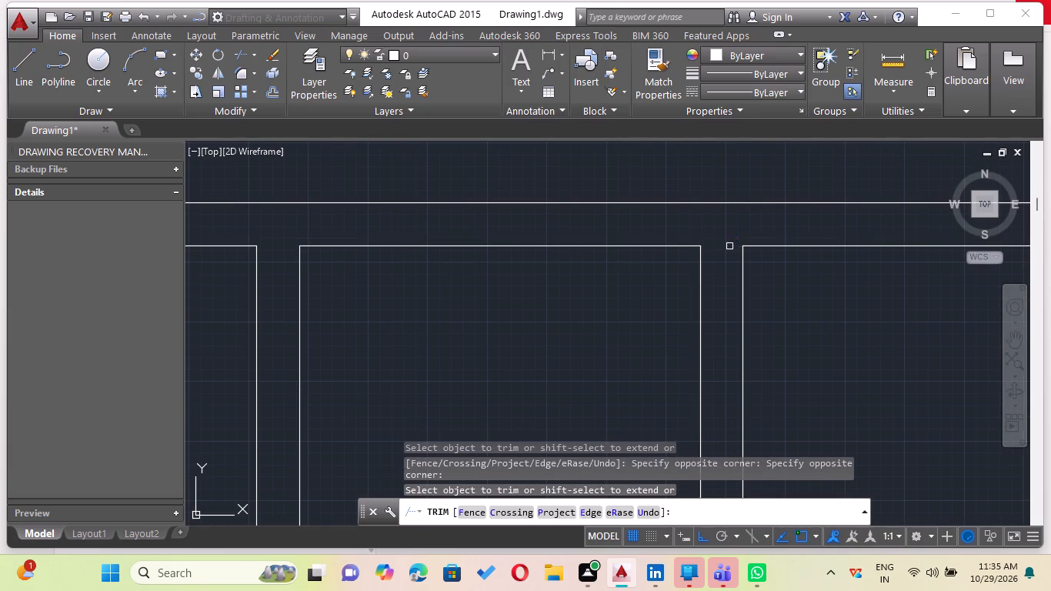
Trim the right outer wall's inner line between the two upper interior wall lines and end the Trim command.
scroll(788, 281, "down", 2)
middle_click_drag(794, 289, 644, 266)
scroll(779, 249, "up", 1)
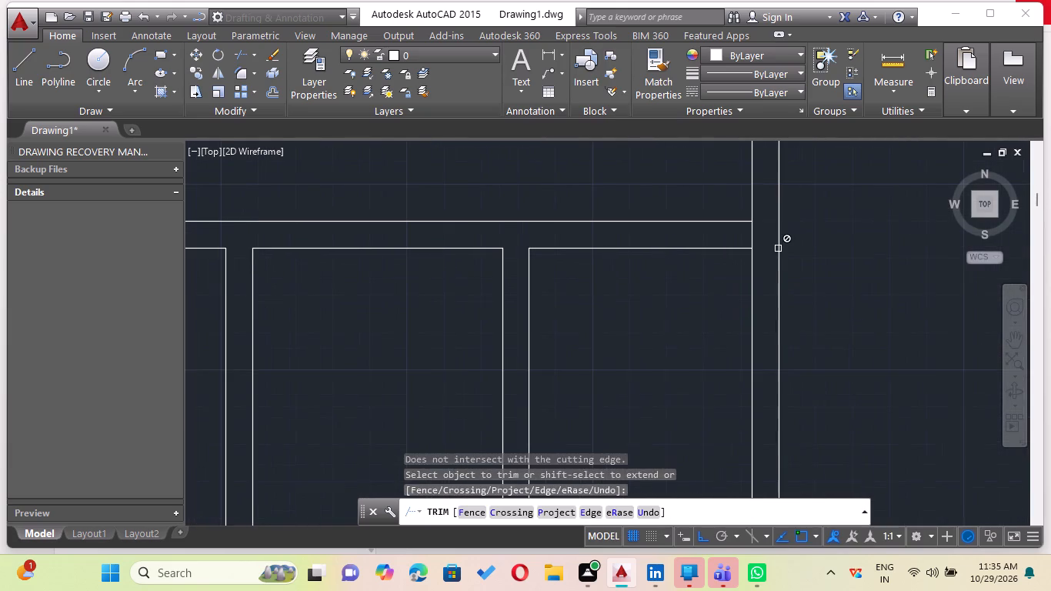
left_click_drag(754, 230, 752, 238)
scroll(714, 295, "down", 3)
middle_click_drag(702, 314, 700, 313)
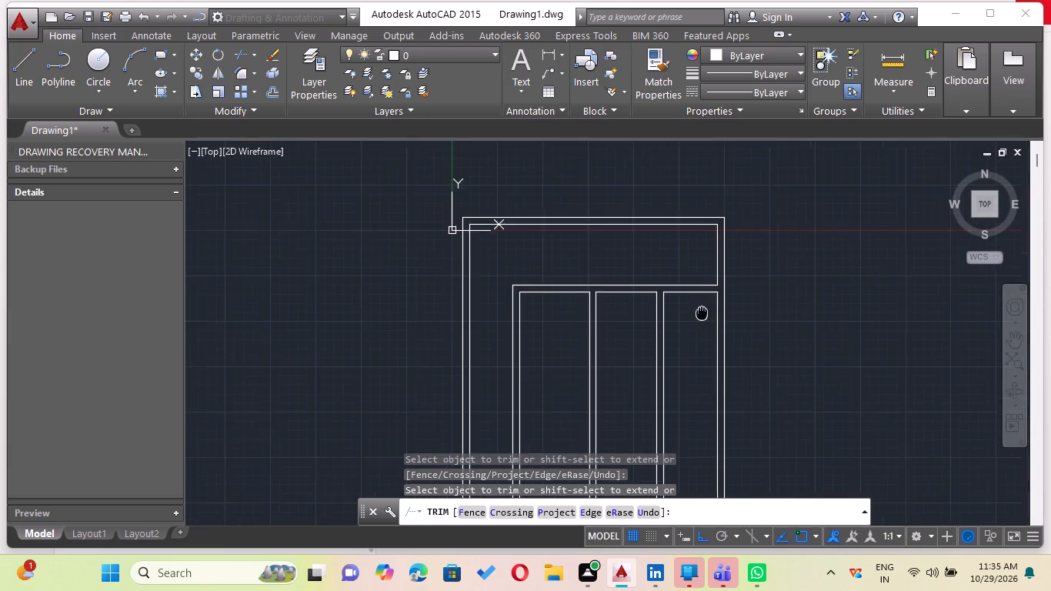
middle_click_drag(700, 313, 684, 245)
middle_click_drag(645, 265, 652, 342)
scroll(687, 329, "up", 1)
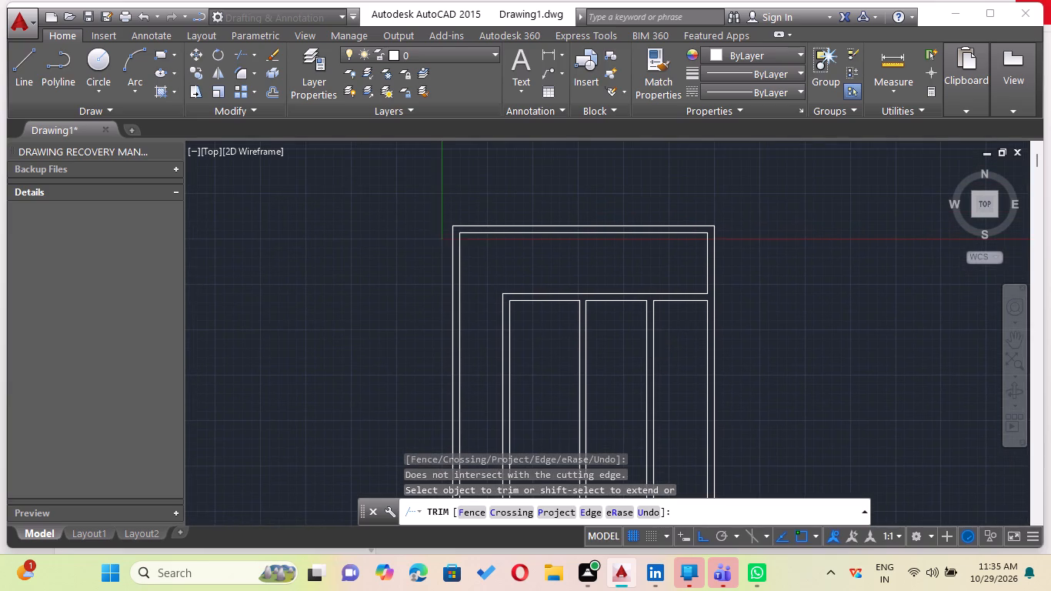
middle_click_drag(683, 355, 672, 326)
key("Escape")
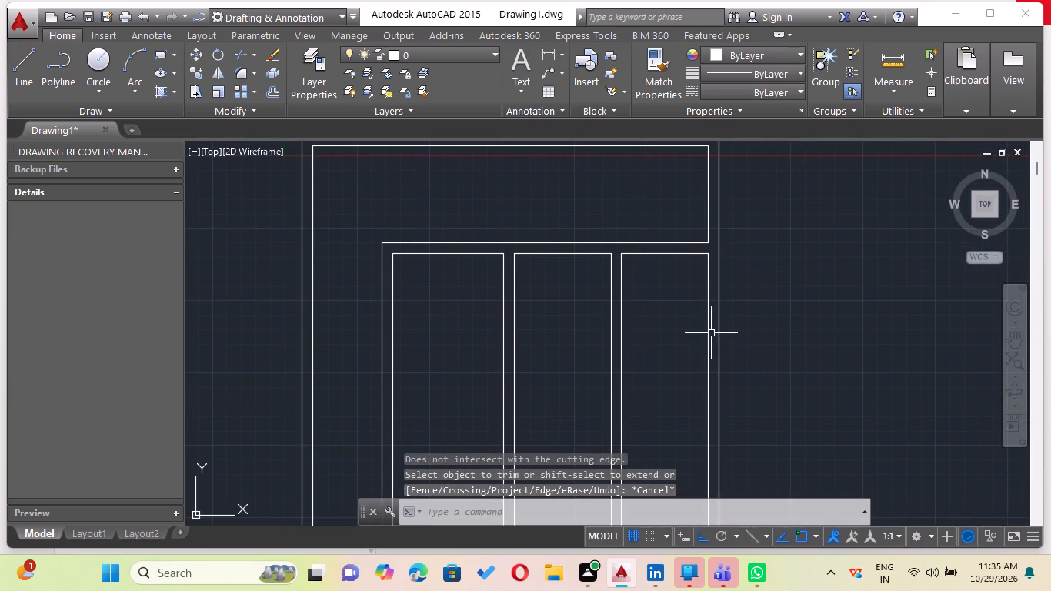
Offset the top inner lines of the left and right rooms 4'6" downward.
key("o")
key("Return")
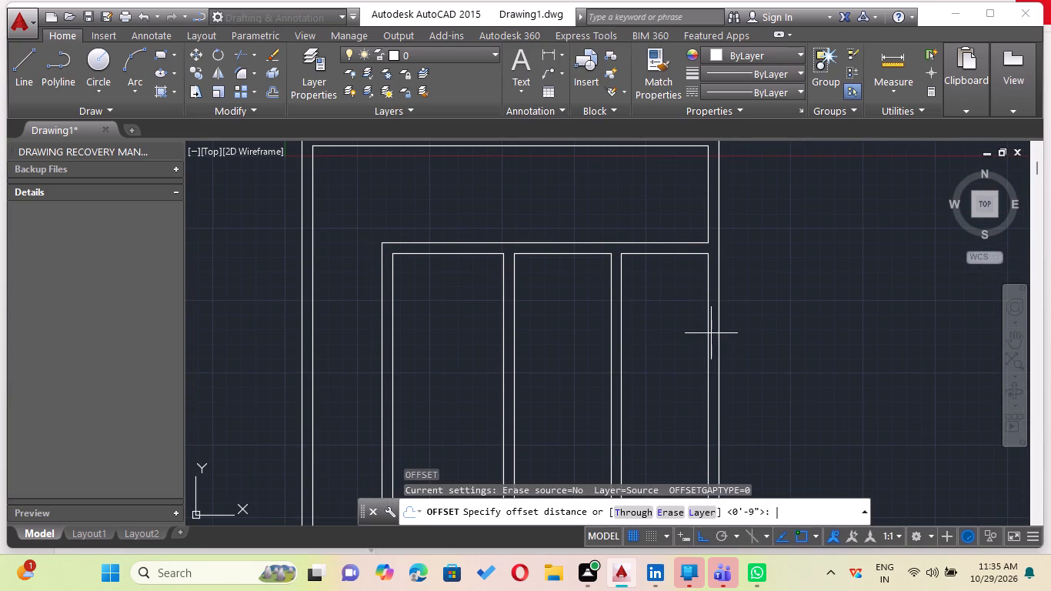
type("4'")
key("6")
key("shift+quotedbl")
key("Return")
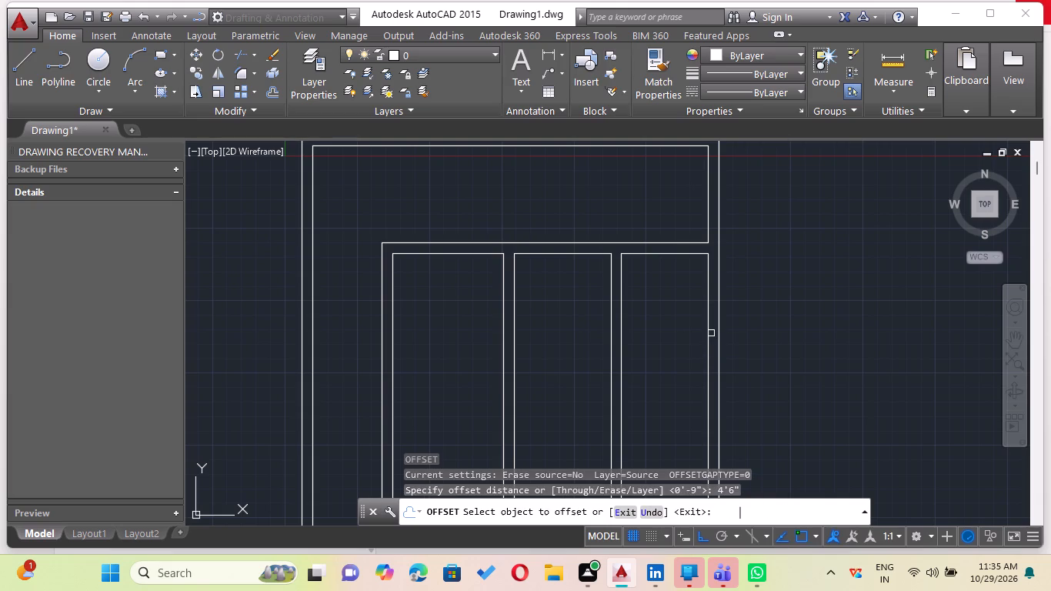
left_click(446, 256)
left_click(455, 297)
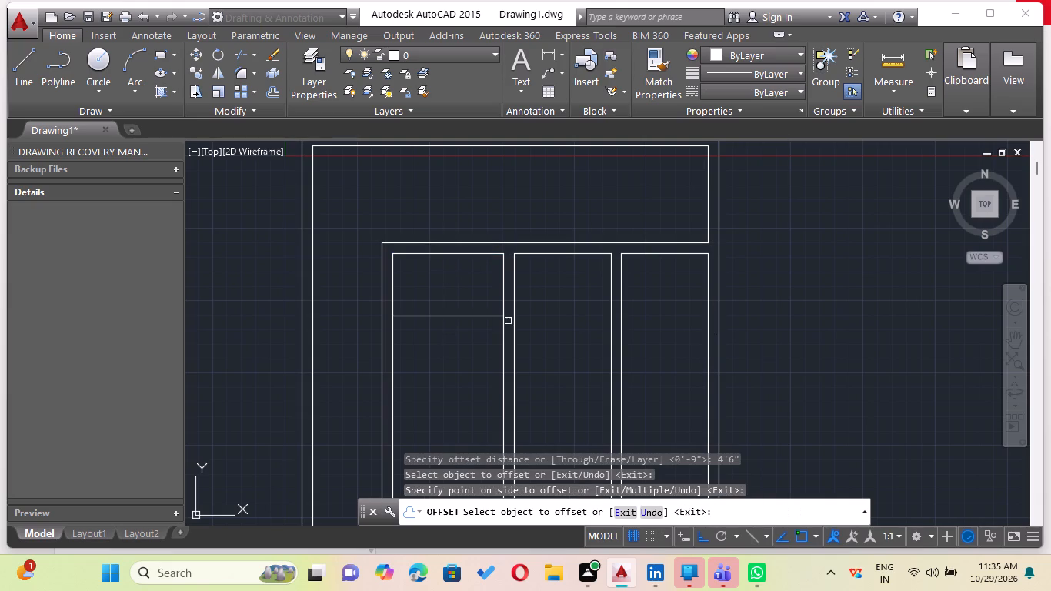
left_click(652, 254)
left_click(658, 305)
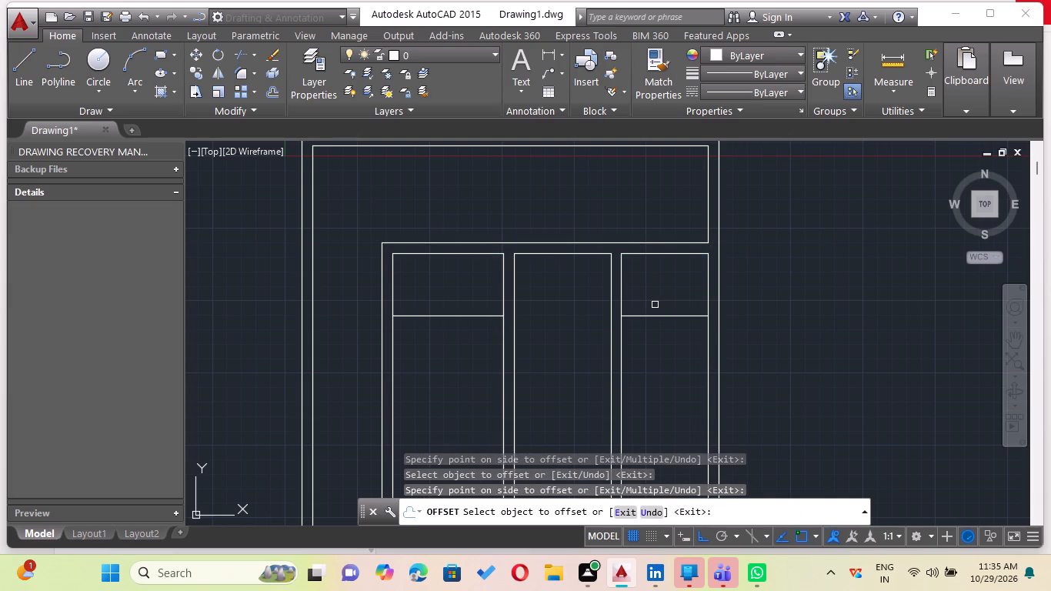
key("Escape")
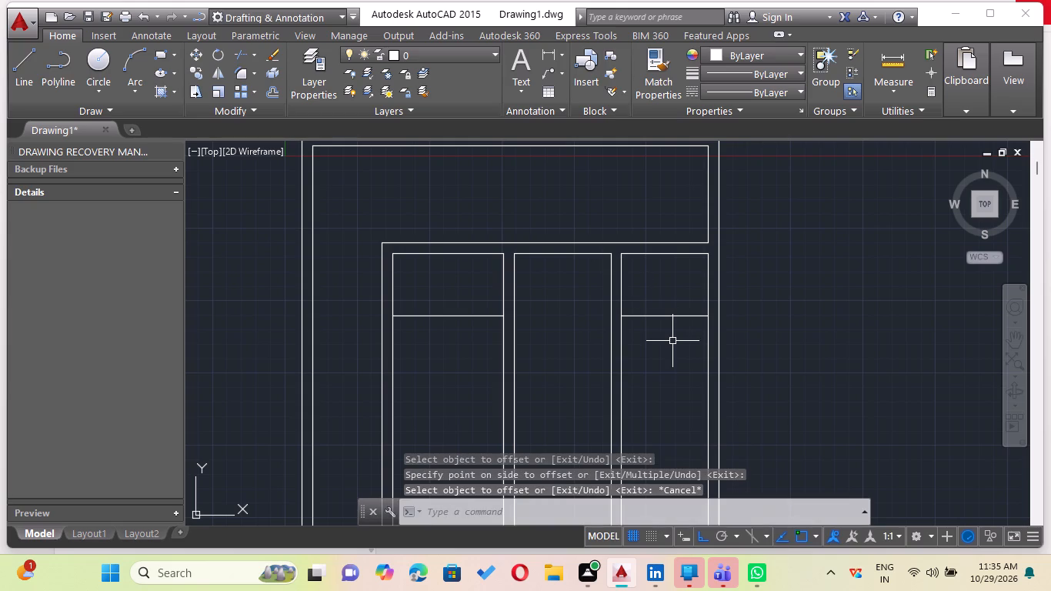
Offset the top inner line of the middle room 5' downward.
key("o")
key("Return")
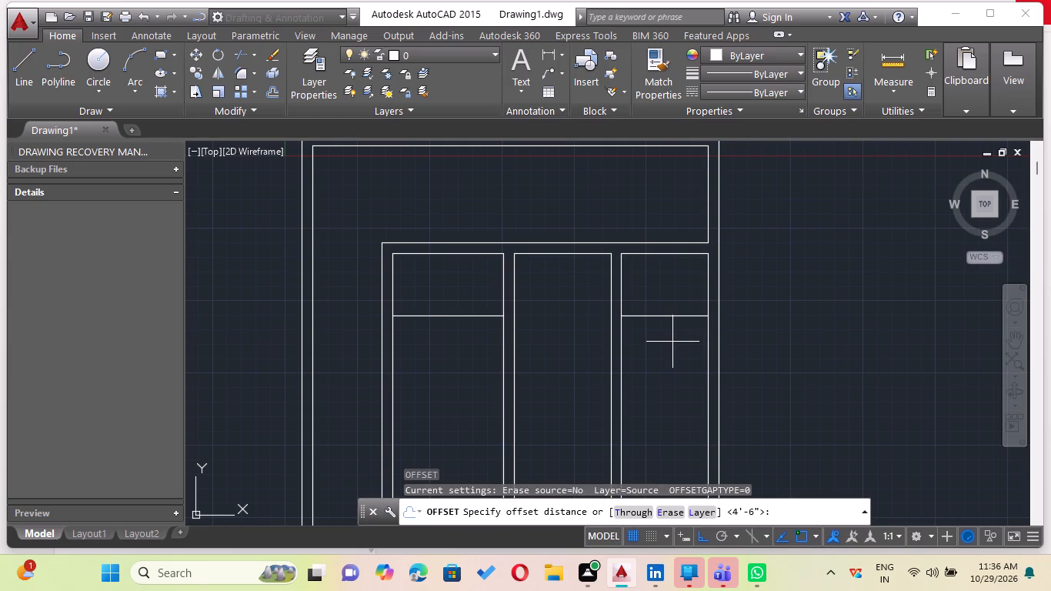
type("5\\")
key("BackSpace")
key("apostrophe")
key("Return")
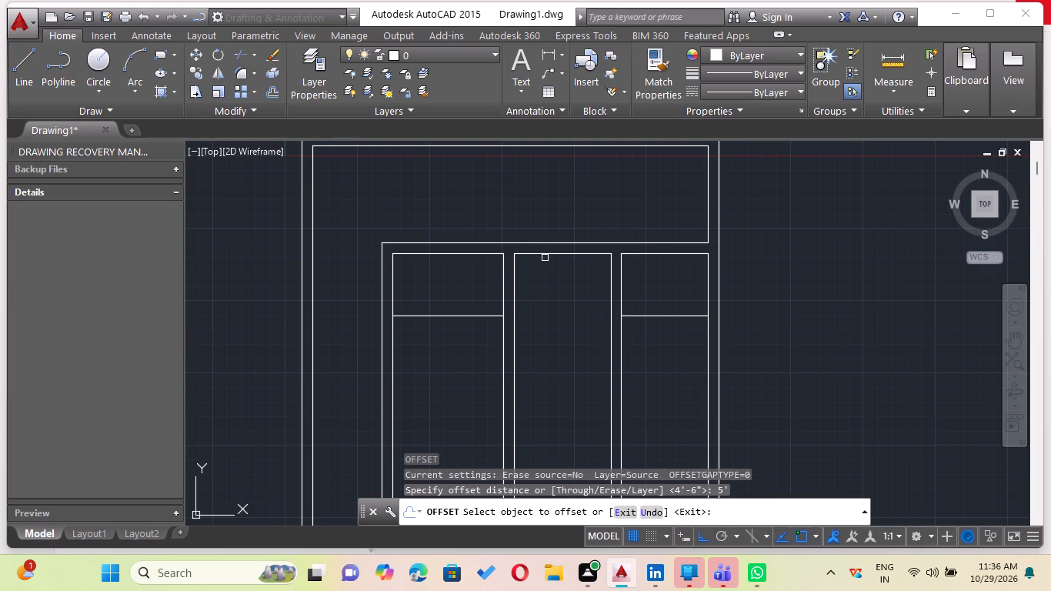
left_click(545, 257)
left_click(546, 254)
left_click(546, 301)
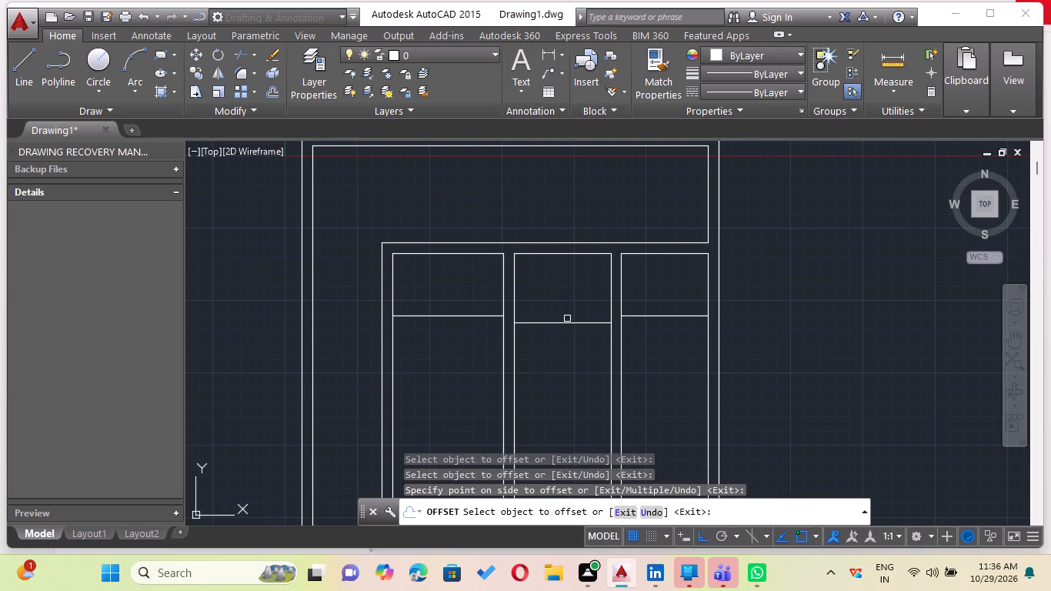
key("Escape")
key("Escape")
Offset the cross-wall lines of the left, middle and right rooms 9" downward to give the walls thickness.
scroll(635, 394, "down", 1)
middle_click(631, 391)
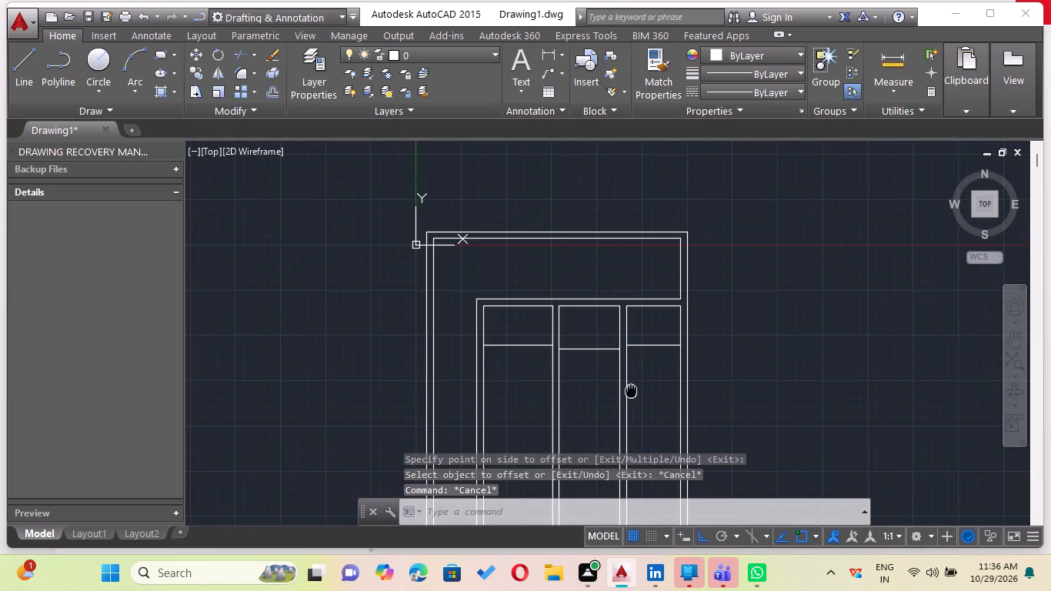
scroll(631, 387, "up", 1)
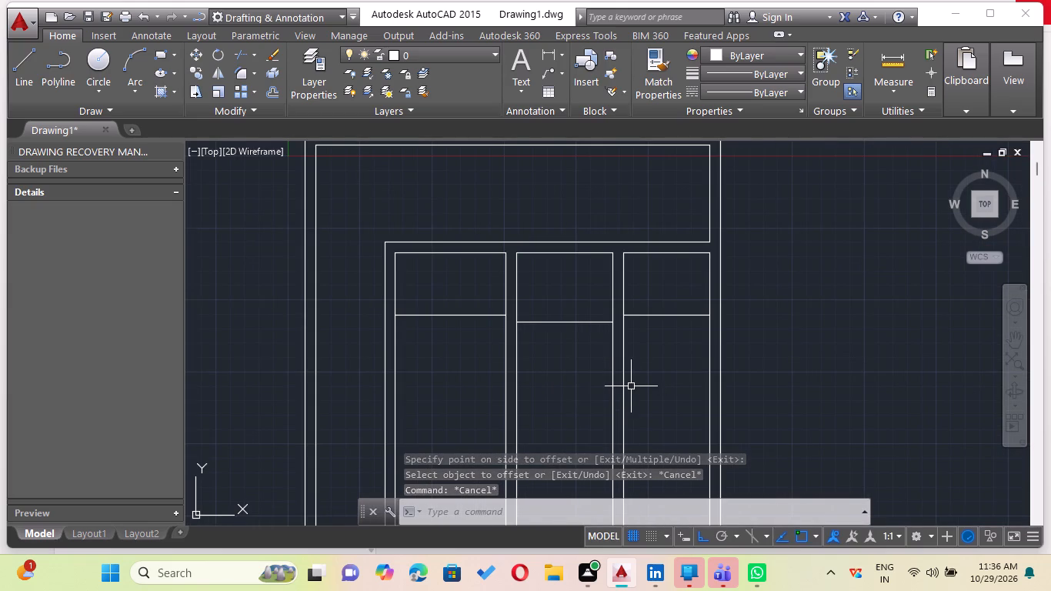
scroll(583, 356, "down", 1)
middle_click_drag(569, 352, 579, 330)
scroll(589, 335, "up", 1)
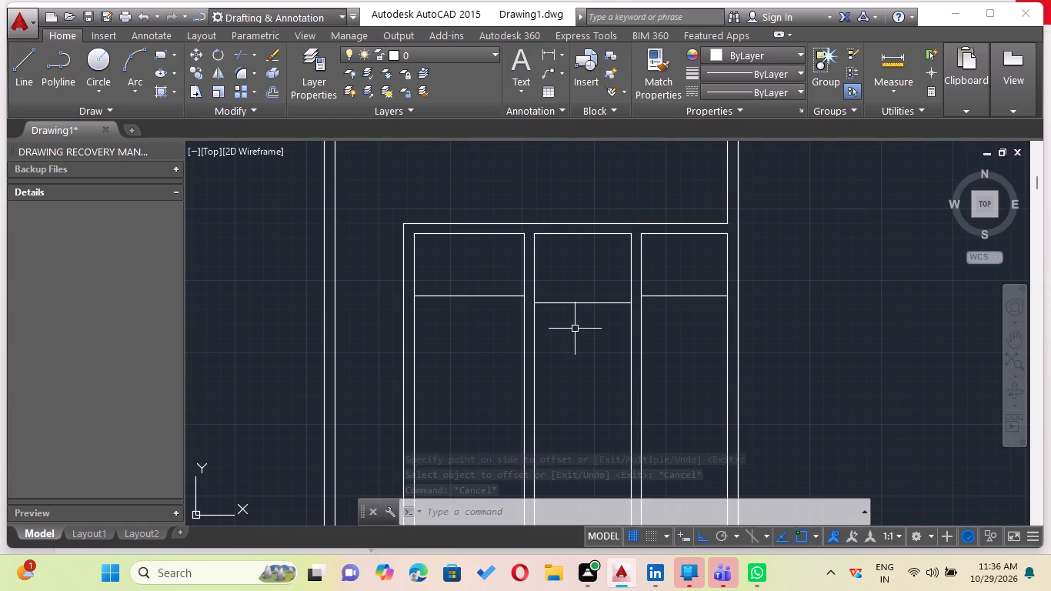
key("o")
key("Return")
type("9\"")
key("Return")
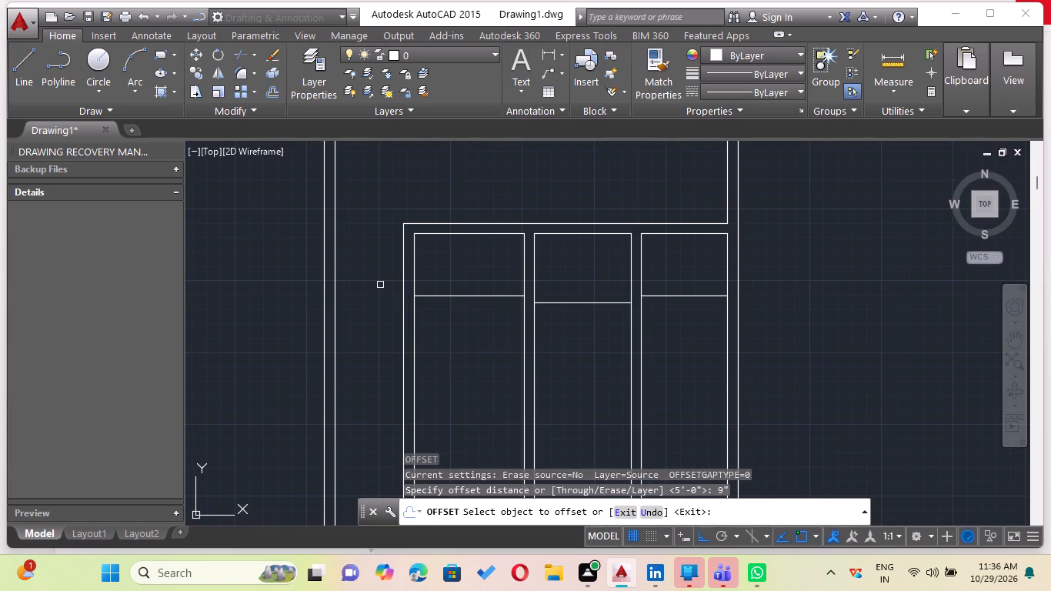
left_click(451, 296)
left_click_drag(471, 396, 486, 392)
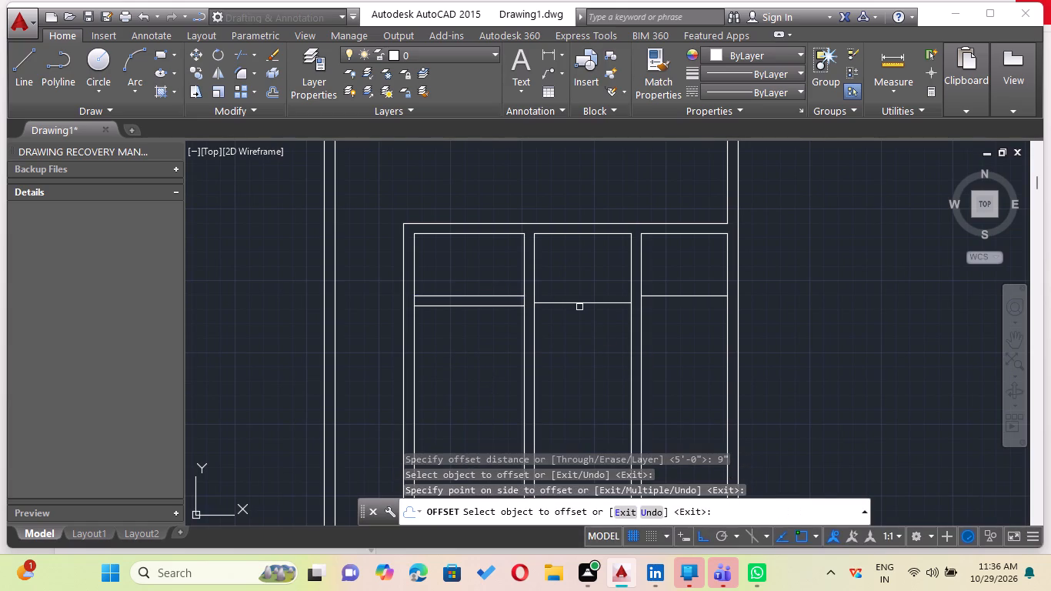
left_click(578, 306)
left_click_drag(580, 346, 596, 356)
left_click(678, 298)
left_click(697, 322)
key("Escape")
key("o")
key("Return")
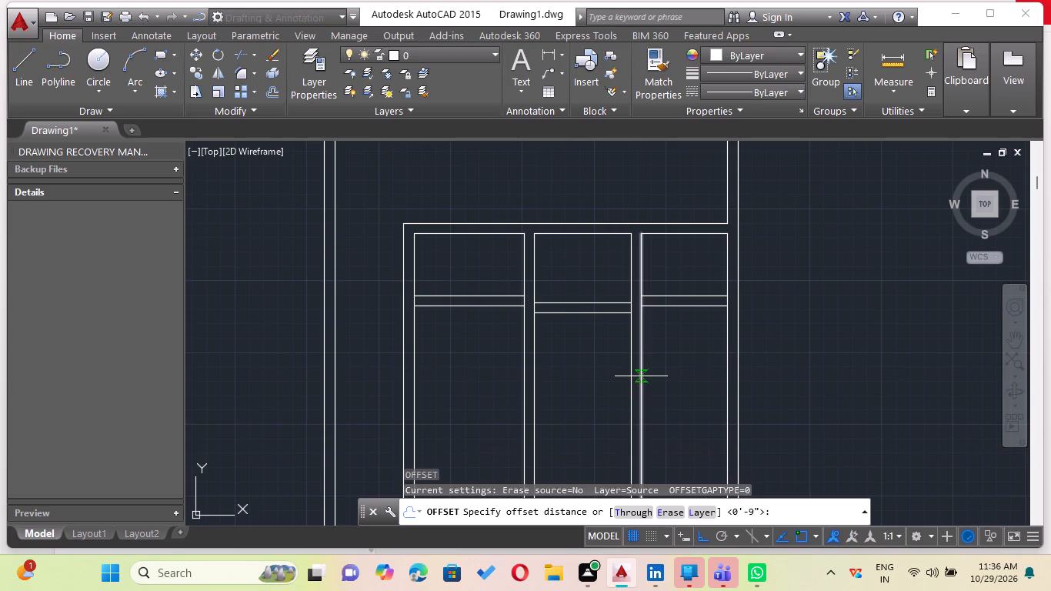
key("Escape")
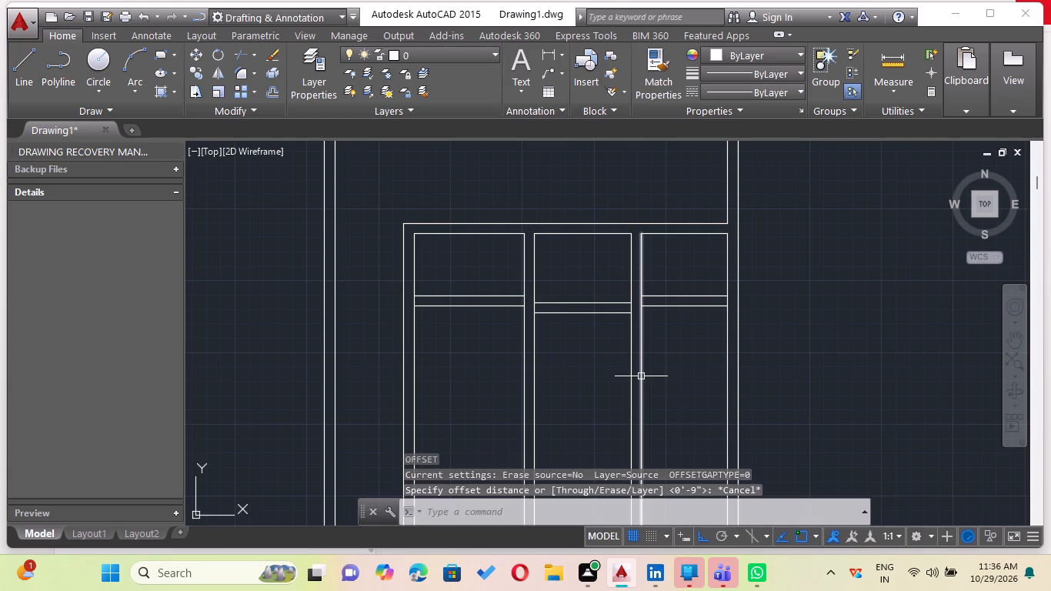
Trim the left room's two side wall lines between its pair of cross-wall lines.
type("tr")
key("Return")
key("Return")
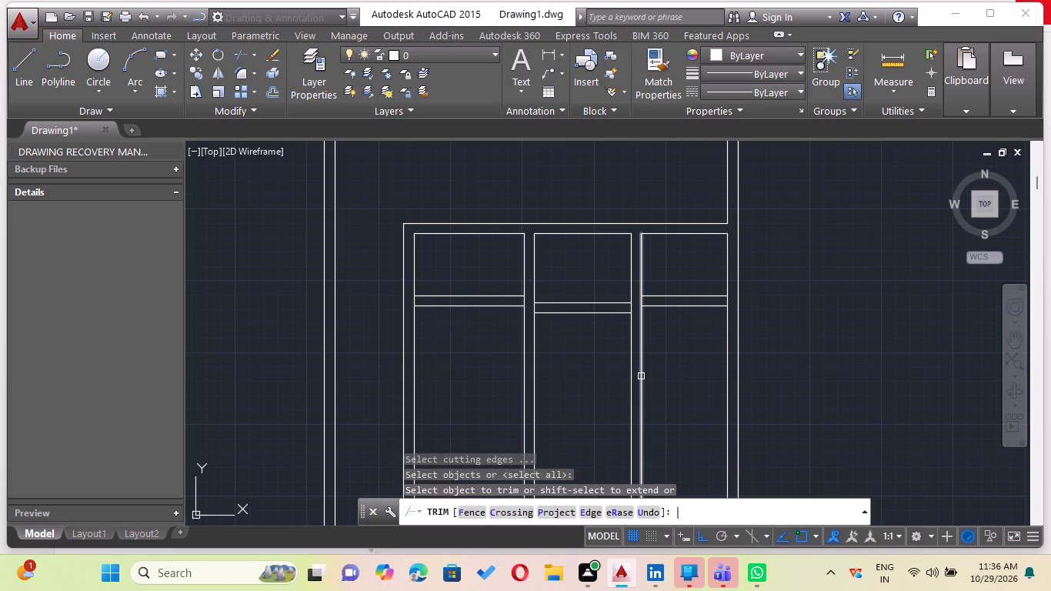
scroll(366, 285, "up", 2)
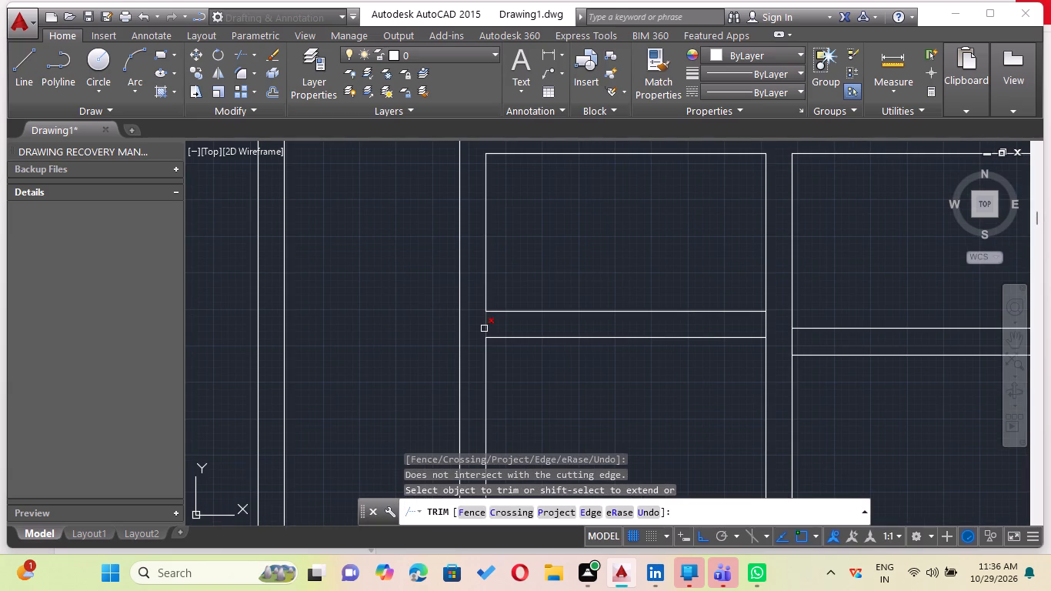
left_click(484, 328)
left_click(767, 326)
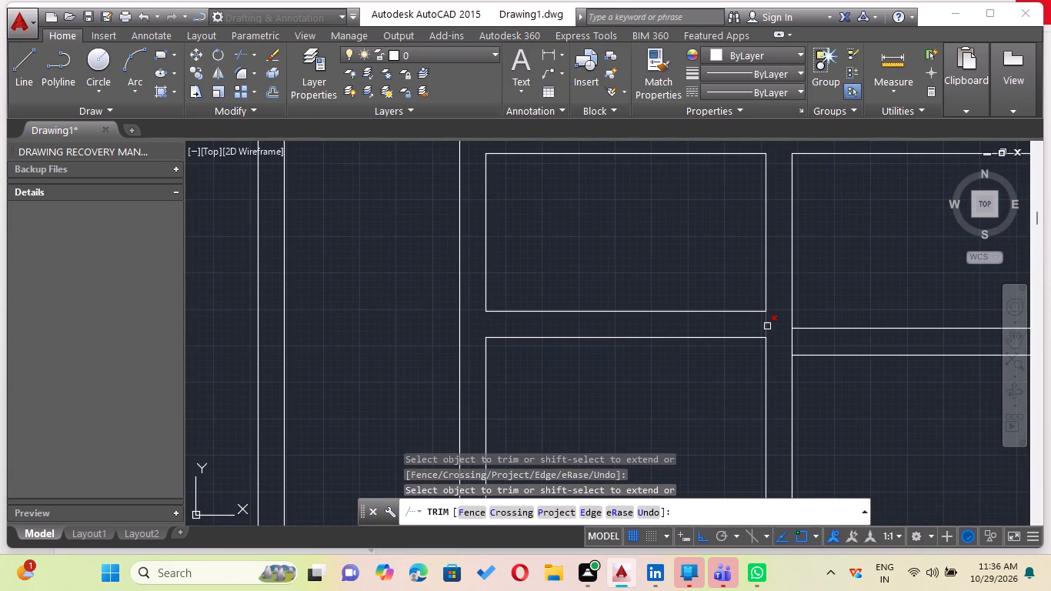
Trim the middle room's two side wall lines between its pair of cross-wall lines.
left_click(792, 343)
scroll(823, 352, "down", 2)
middle_click_drag(822, 352, 670, 383)
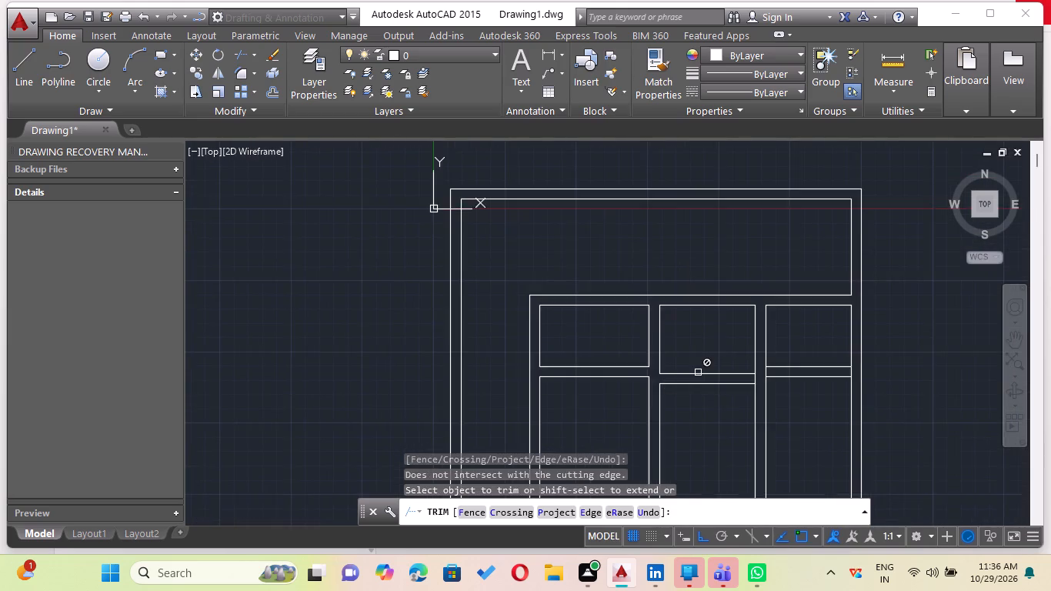
scroll(738, 376, "up", 2)
left_click(780, 389)
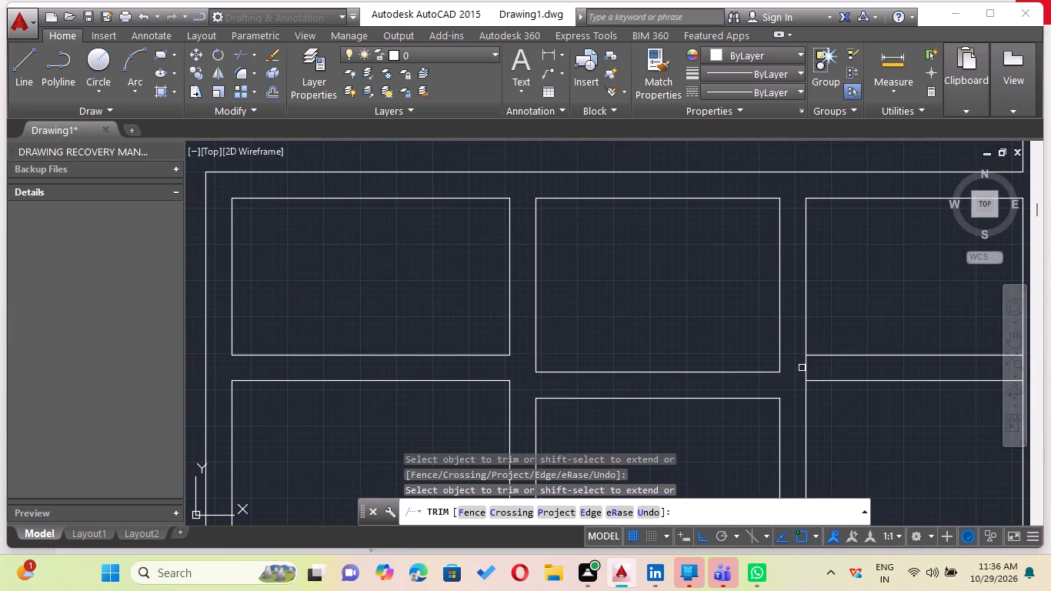
Trim the right room's two side wall lines between its pair of cross-wall lines and end the Trim command.
left_click(808, 368)
scroll(829, 376, "down", 1)
middle_click_drag(829, 376, 746, 395)
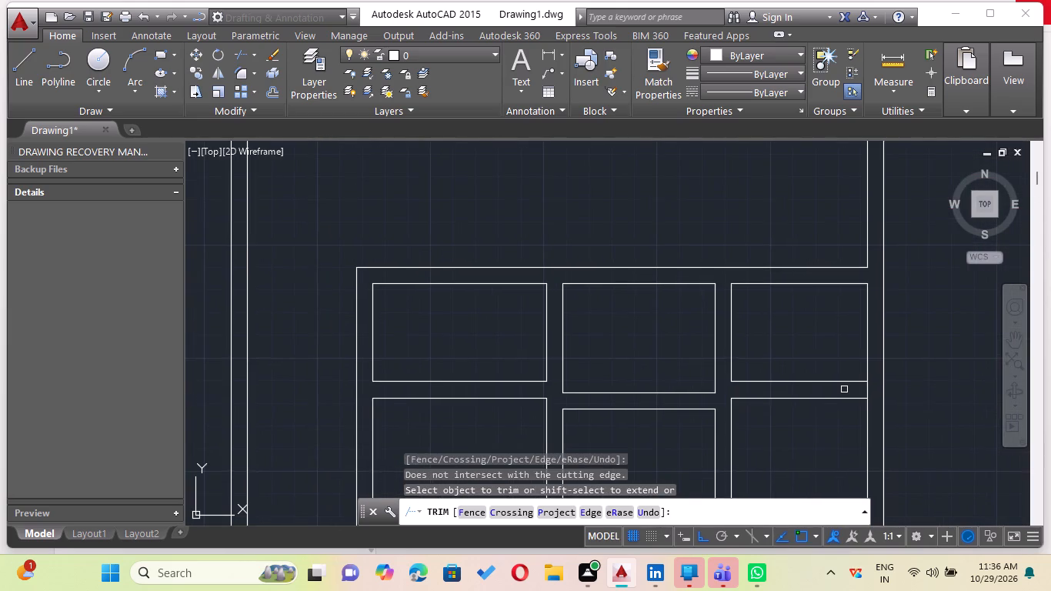
scroll(844, 389, "up", 2)
left_click(879, 392)
scroll(782, 399, "down", 4)
key("Escape")
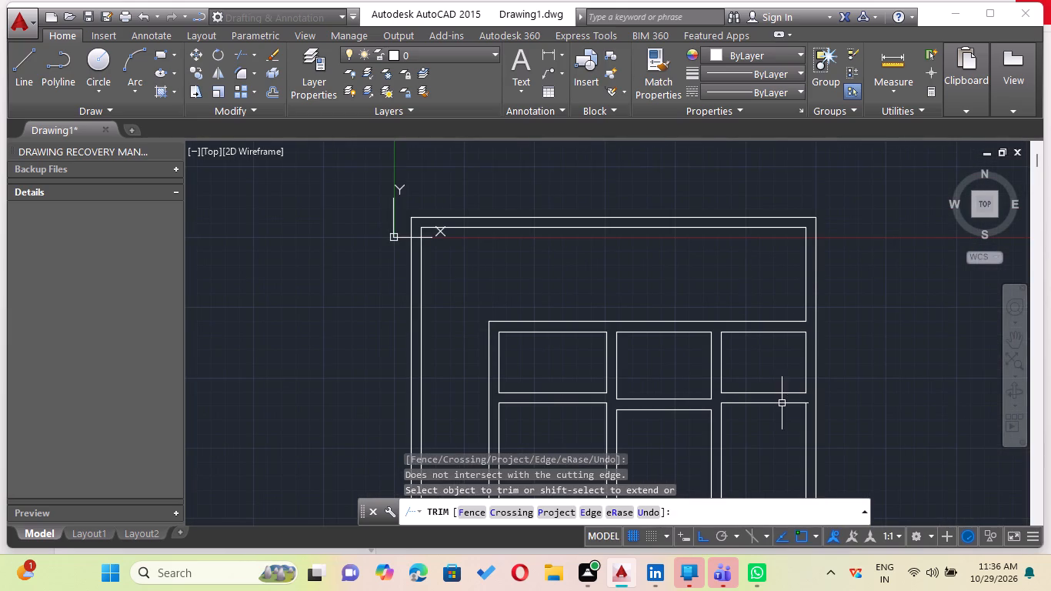
Offset the left room's left inner wall line below the cross wall 10'3" to the right.
scroll(843, 381, "down", 1)
middle_click_drag(841, 379, 811, 350)
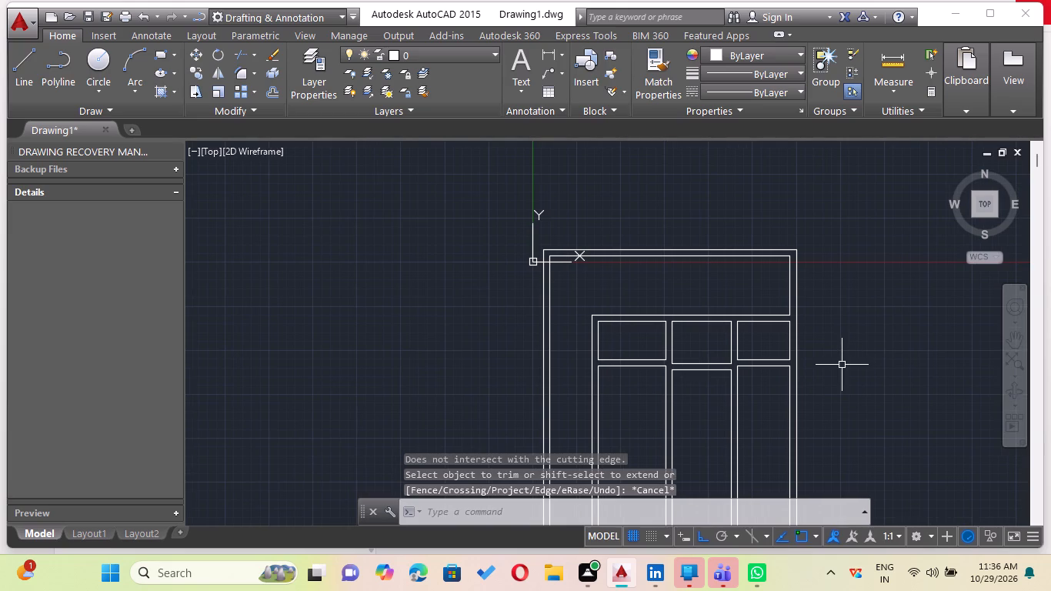
key("o")
key("Return")
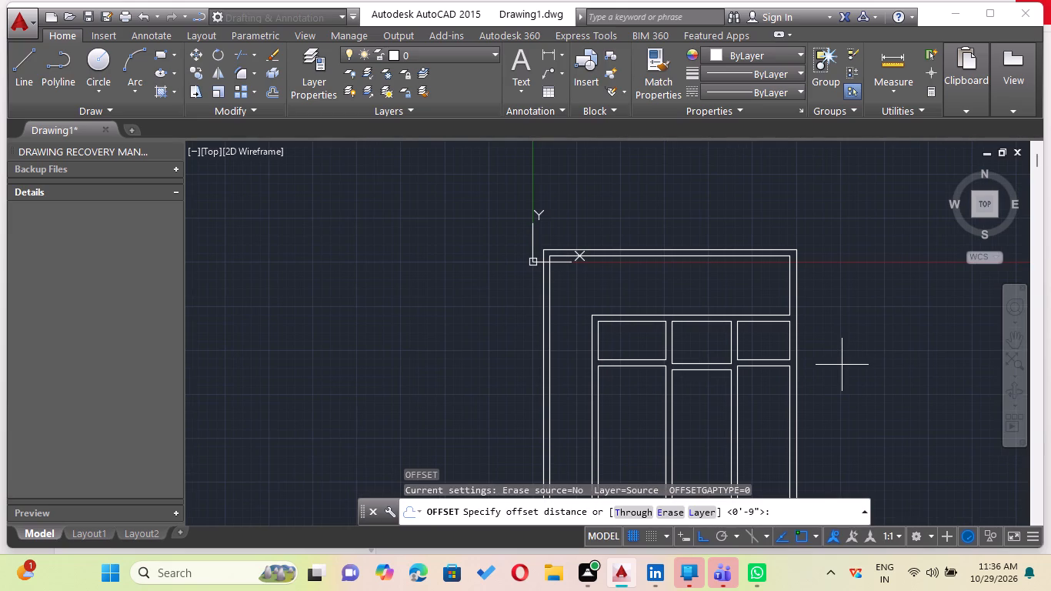
key("1")
key("0")
key("apostrophe")
type("3\"")
key("Return")
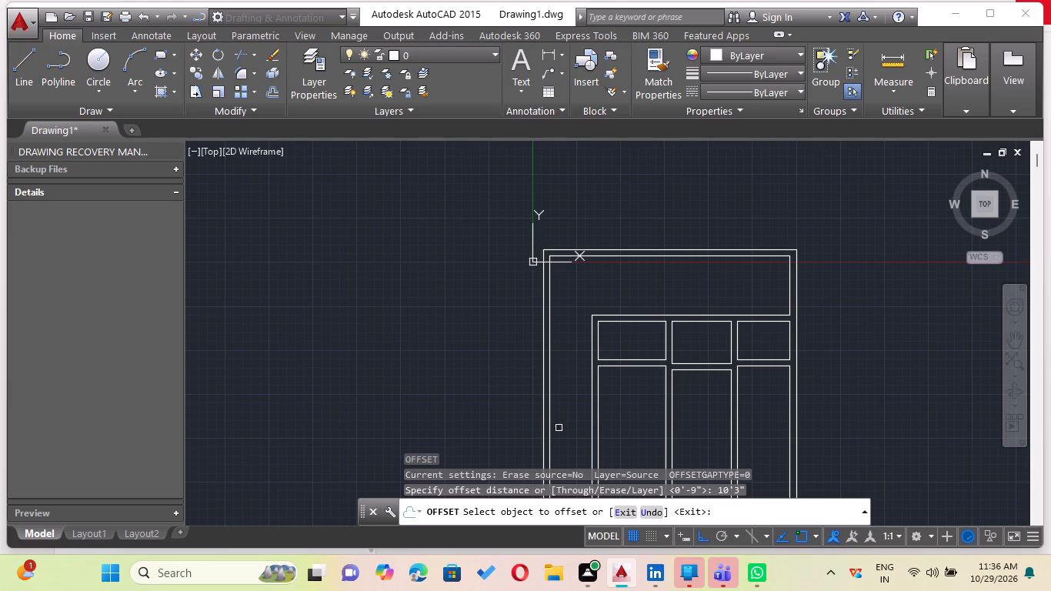
left_click(599, 415)
left_click(609, 415)
middle_click_drag(609, 406, 559, 311)
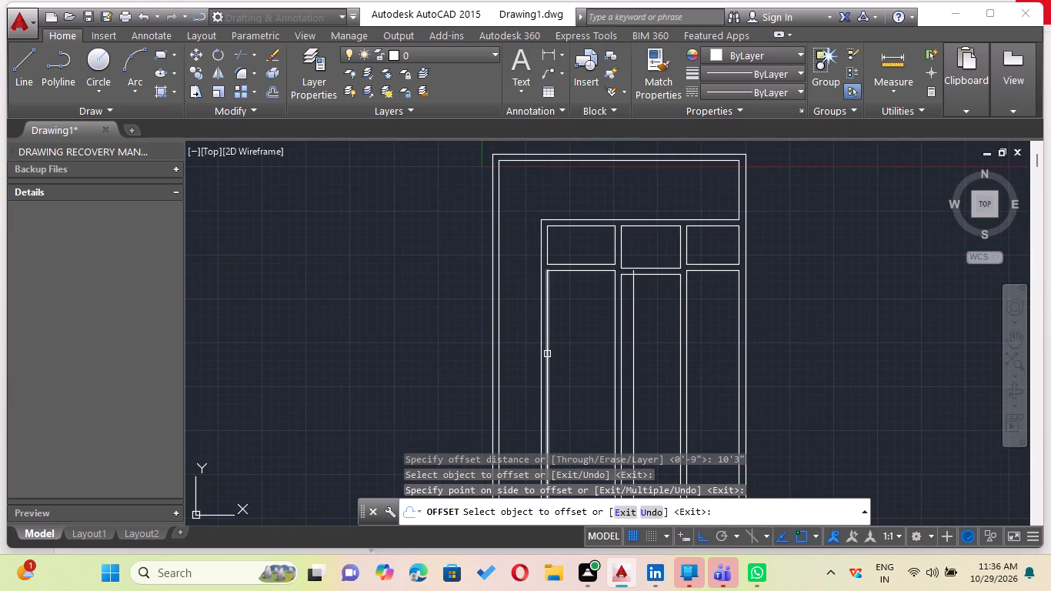
key("Escape")
Offset the new vertical line 9" to the right to form a partition wall.
key("o")
key("Return")
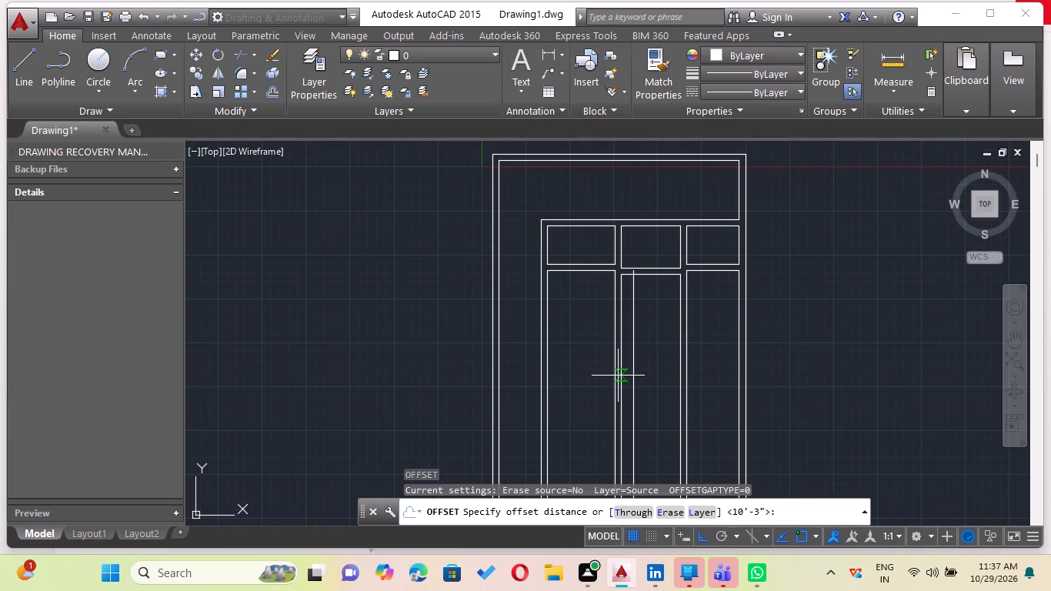
key("9")
key("shift+quotedbl")
key("Return")
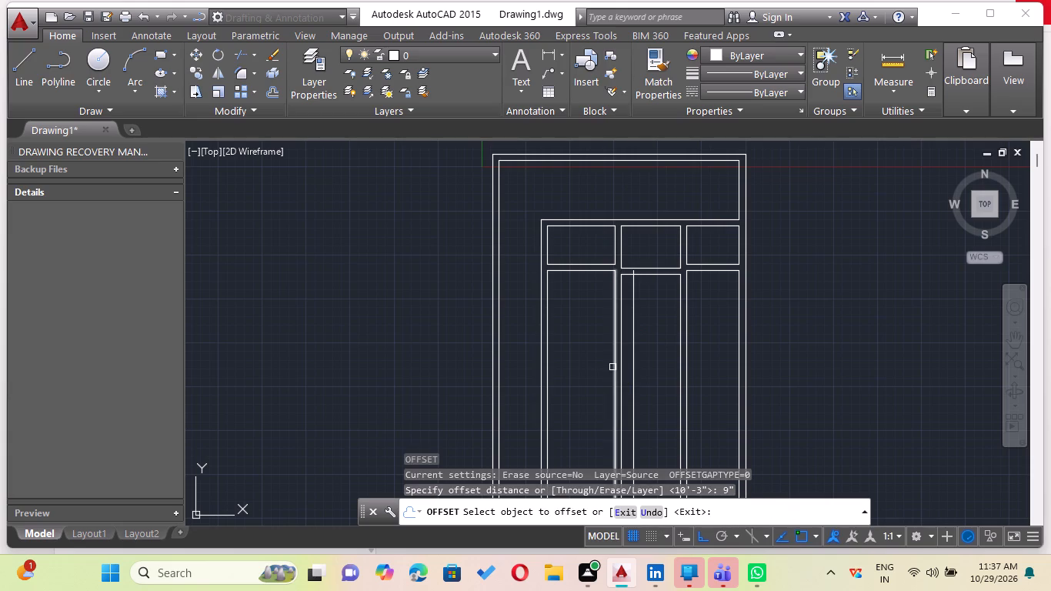
left_click(634, 336)
left_click(666, 341)
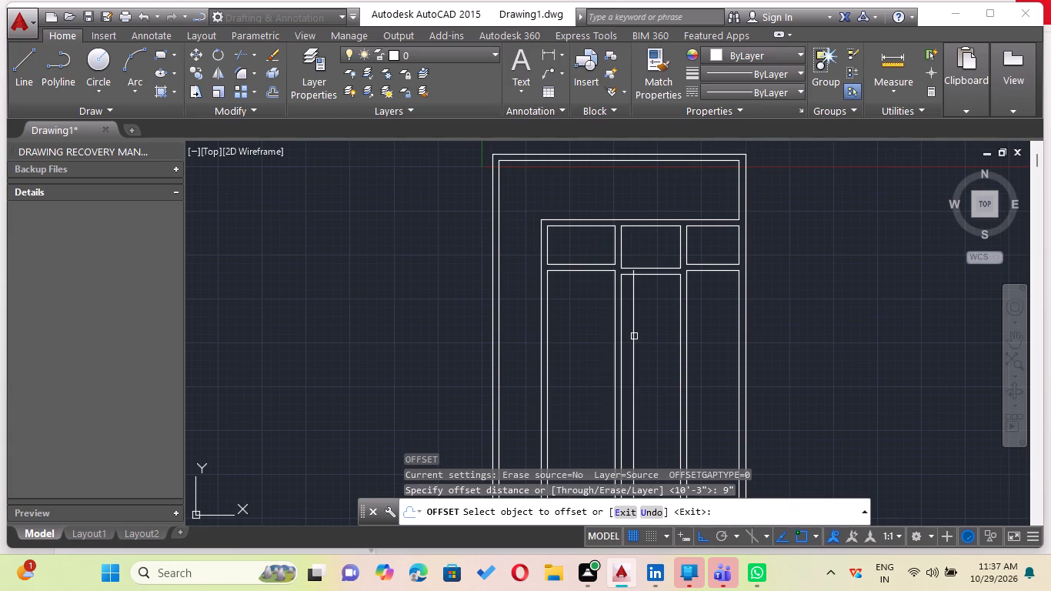
left_click(660, 322)
key("Escape")
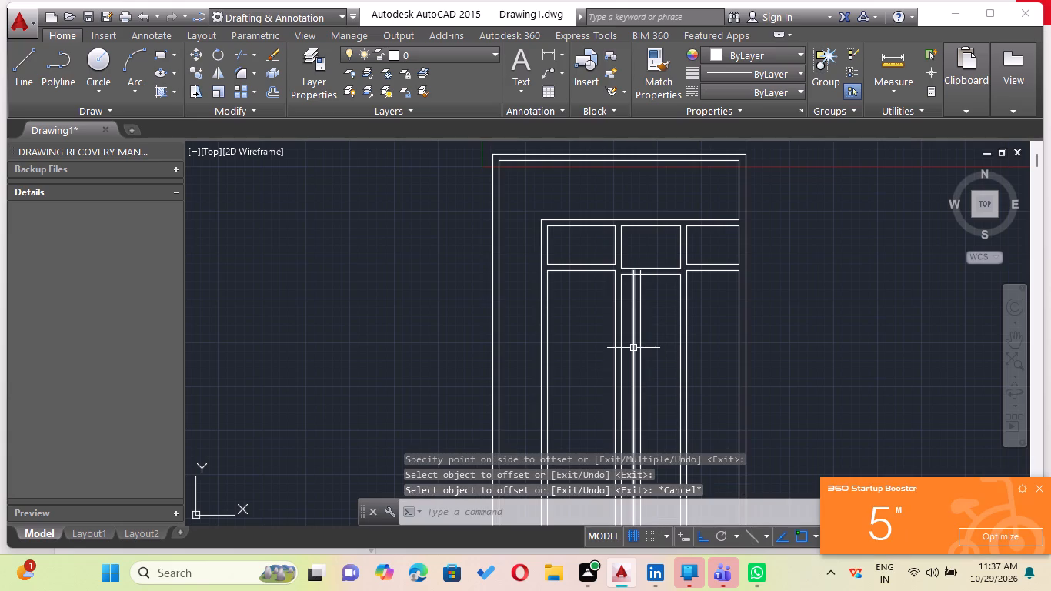
Extend the middle room's lower cross-wall line leftward to the left line of the first vertical partition.
key("e")
key("x")
key("Return")
key("Return")
scroll(623, 263, "up", 2)
left_click(626, 293)
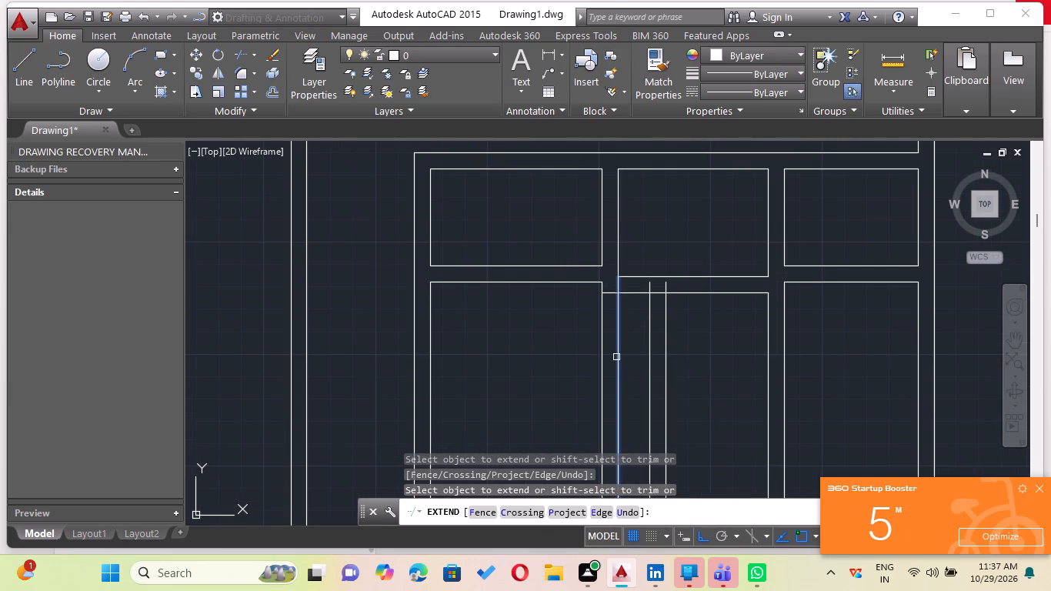
key("Escape")
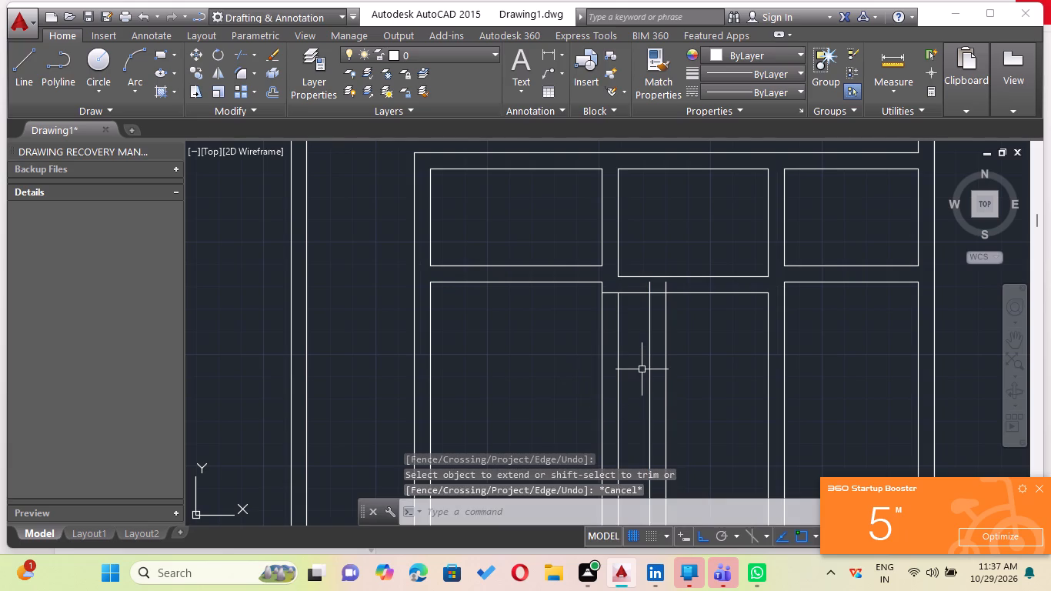
Trim the first vertical partition's left line below the extended cross-wall line and erase its remaining right line there.
key("t")
key("r")
key("Return")
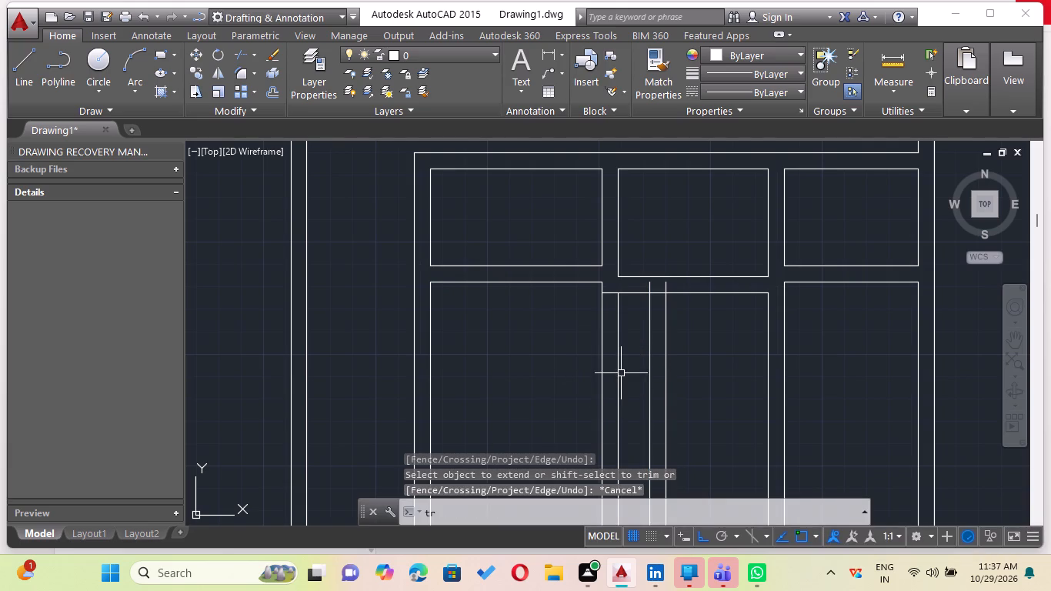
key("Return")
left_click(641, 377)
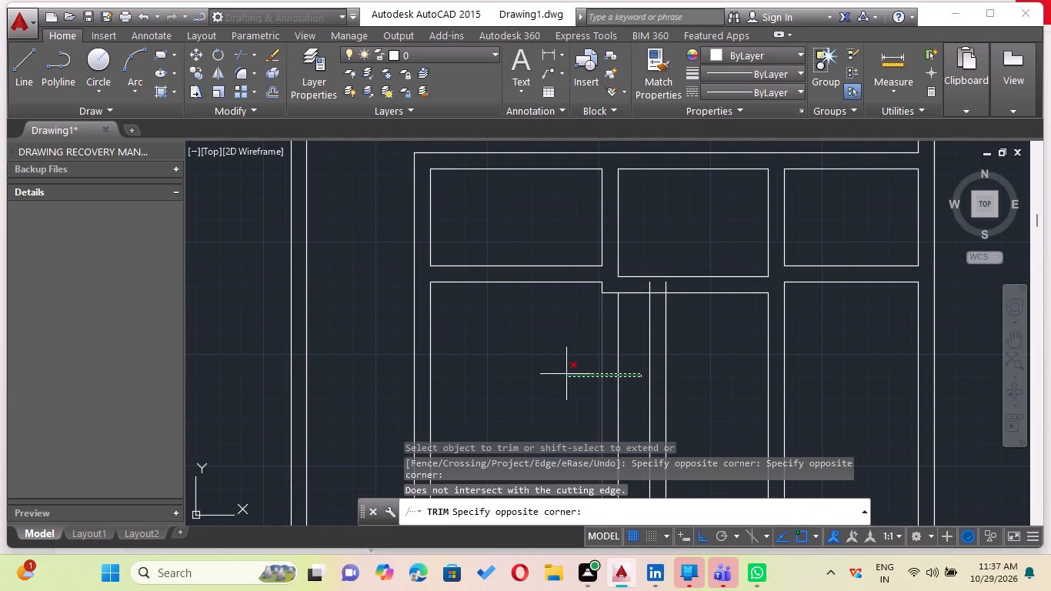
left_click(550, 374)
key("Escape")
left_click(618, 366)
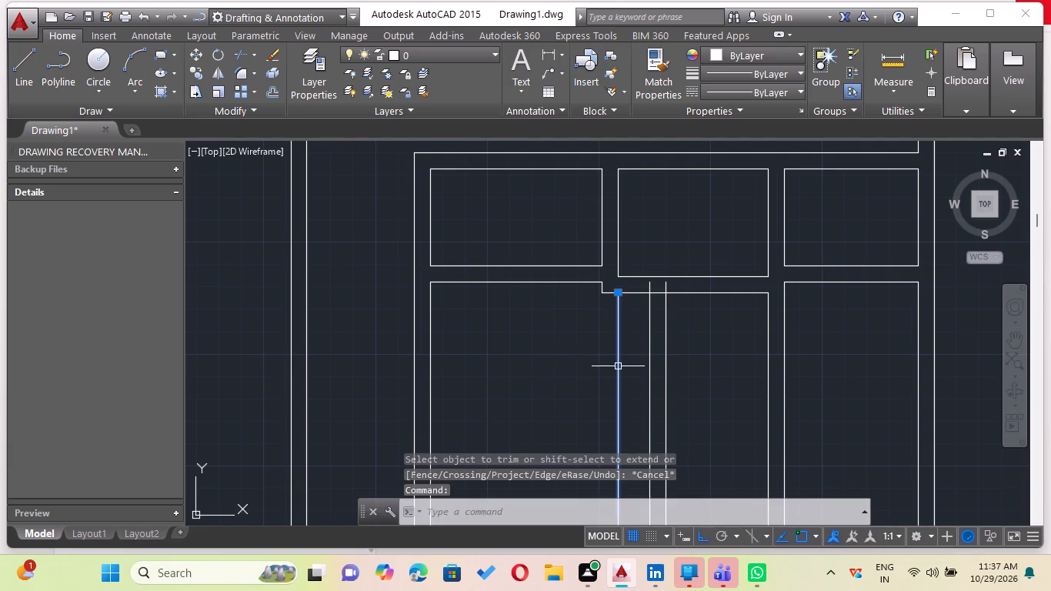
key("Delete")
Examine the overall plan and the area where the new partition meets the cross walls.
scroll(618, 367, "down", 6)
middle_click_drag(618, 367, 618, 285)
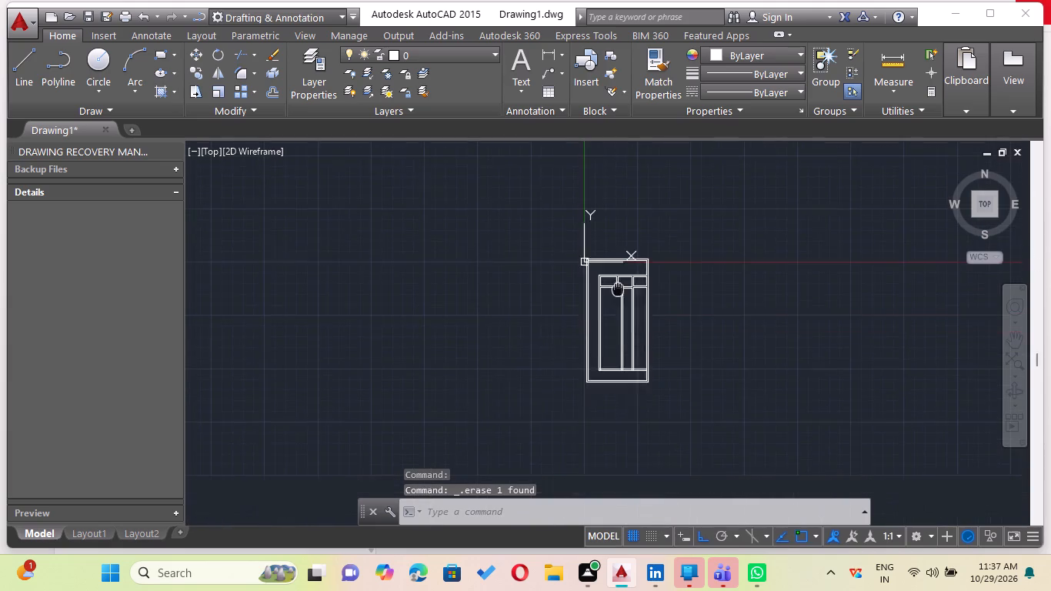
middle_click_drag(618, 285, 620, 285)
scroll(626, 288, "up", 3)
middle_click_drag(645, 295, 565, 306)
scroll(567, 307, "up", 3)
middle_click_drag(542, 273, 536, 288)
scroll(488, 306, "down", 1)
middle_click_drag(488, 306, 482, 255)
middle_click_drag(520, 275, 519, 318)
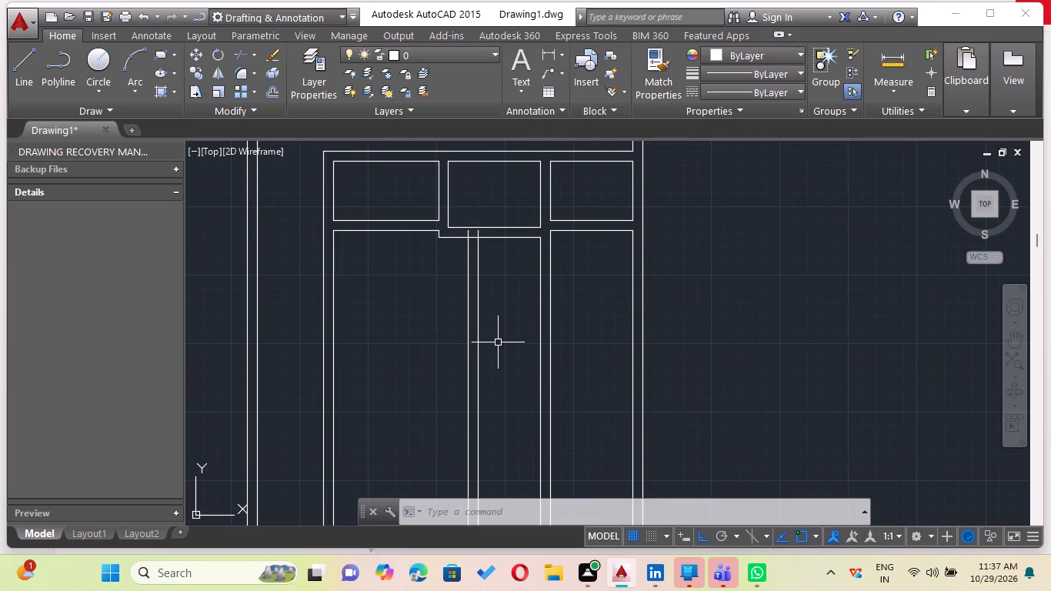
Extend the middle room's lower cross-wall line rightward to the right line of the rightmost vertical partition.
key("e")
key("x")
key("Return")
key("Return")
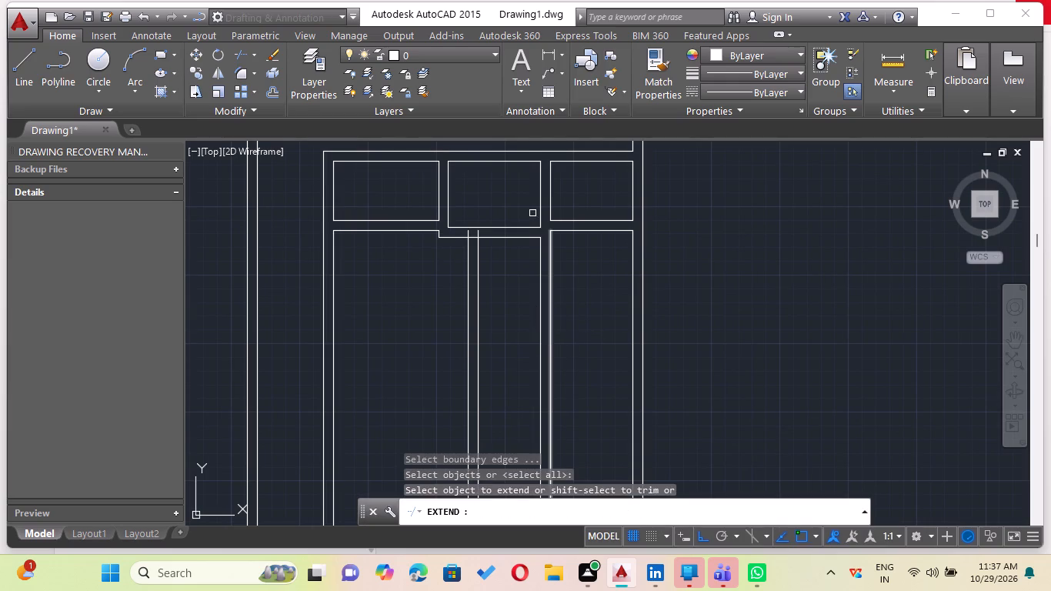
left_click(512, 242)
left_click(515, 235)
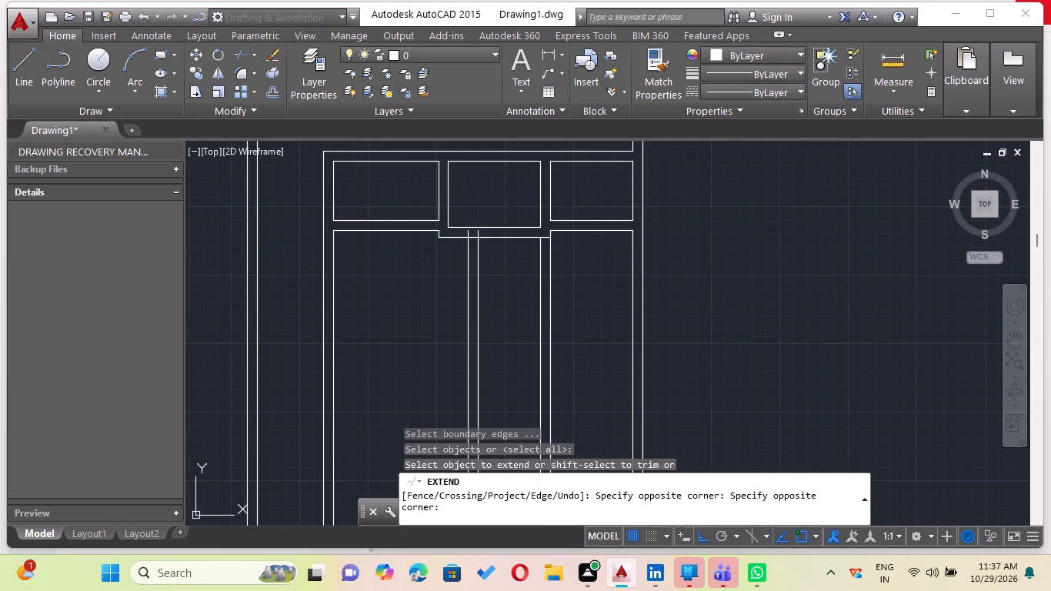
key("Escape")
Erase both lines of the rightmost vertical partition below the cross wall.
left_click_drag(583, 302, 557, 312)
left_click(502, 330)
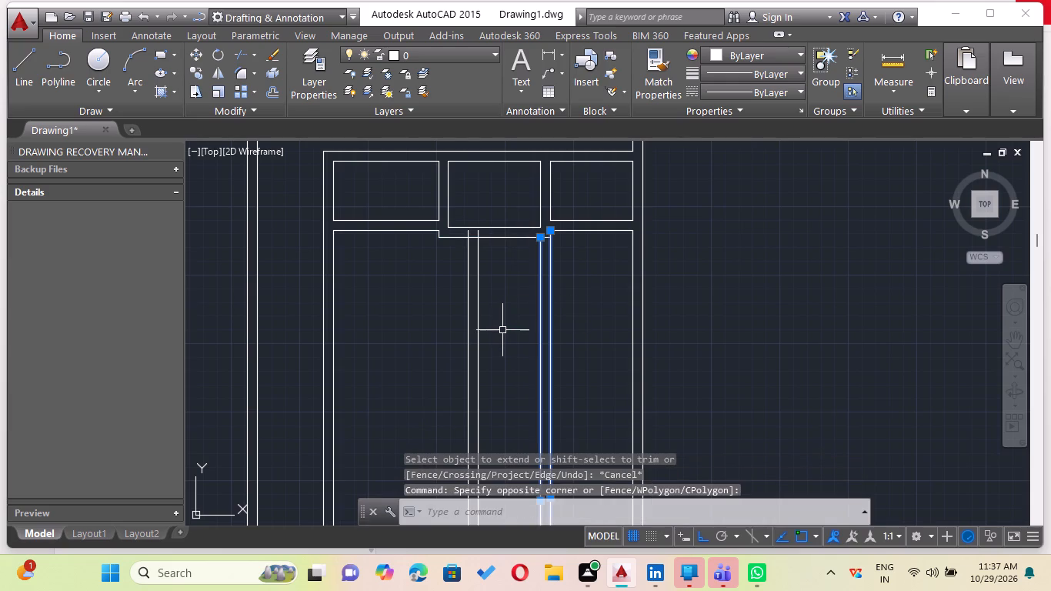
key("Delete")
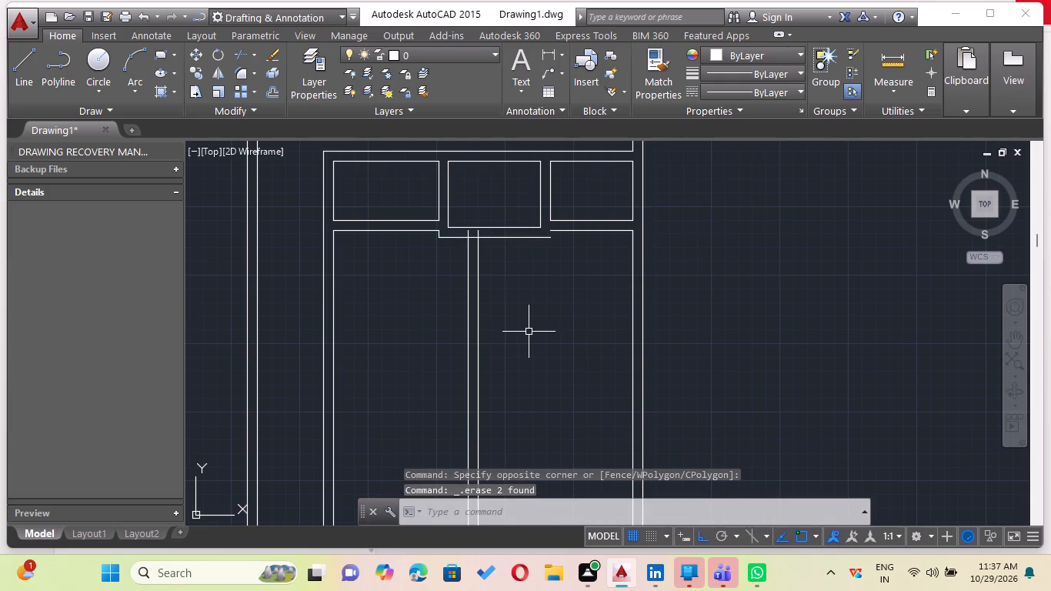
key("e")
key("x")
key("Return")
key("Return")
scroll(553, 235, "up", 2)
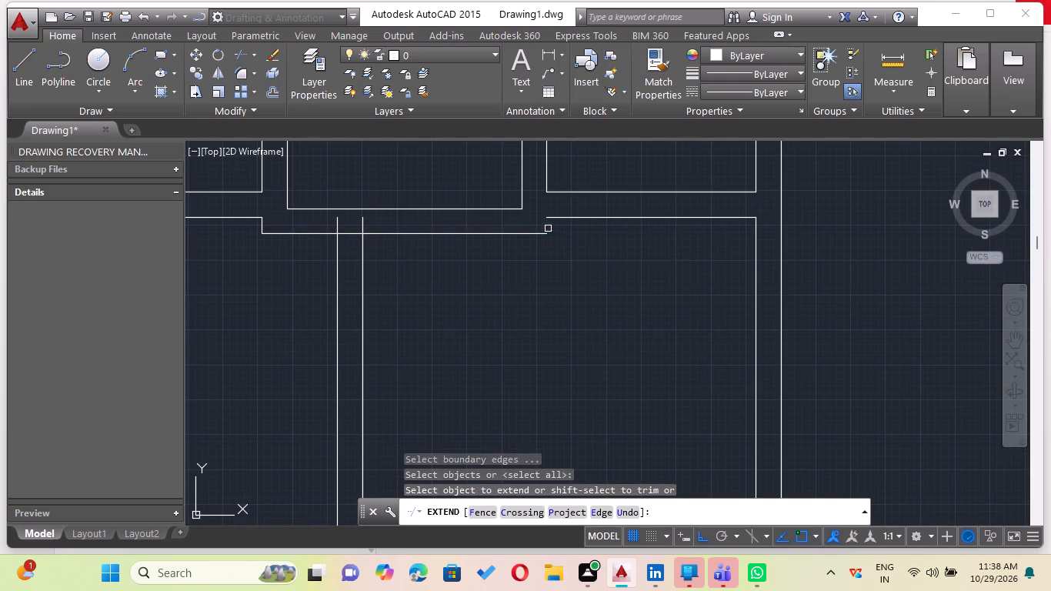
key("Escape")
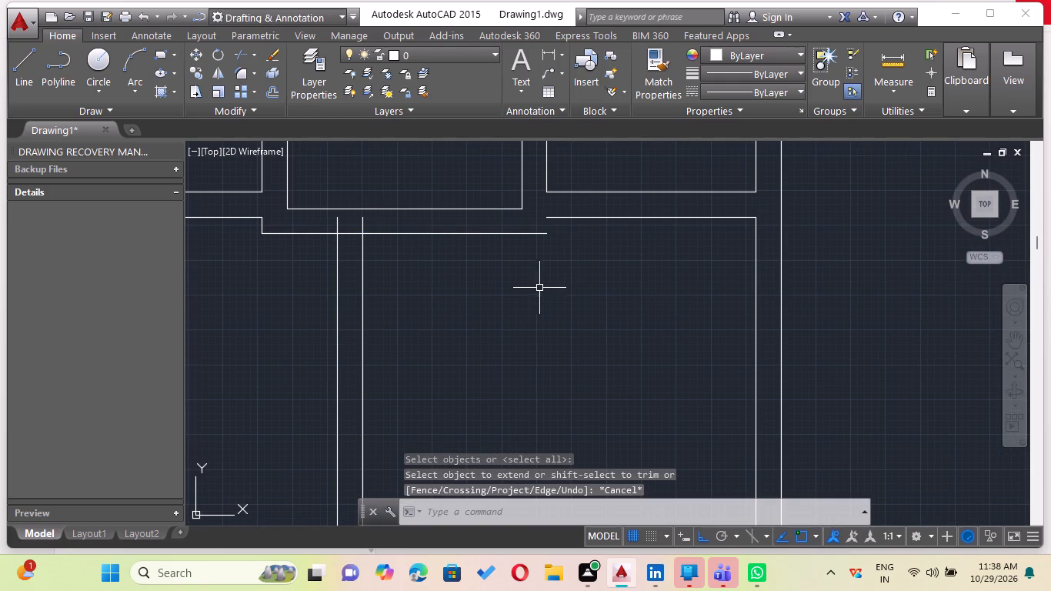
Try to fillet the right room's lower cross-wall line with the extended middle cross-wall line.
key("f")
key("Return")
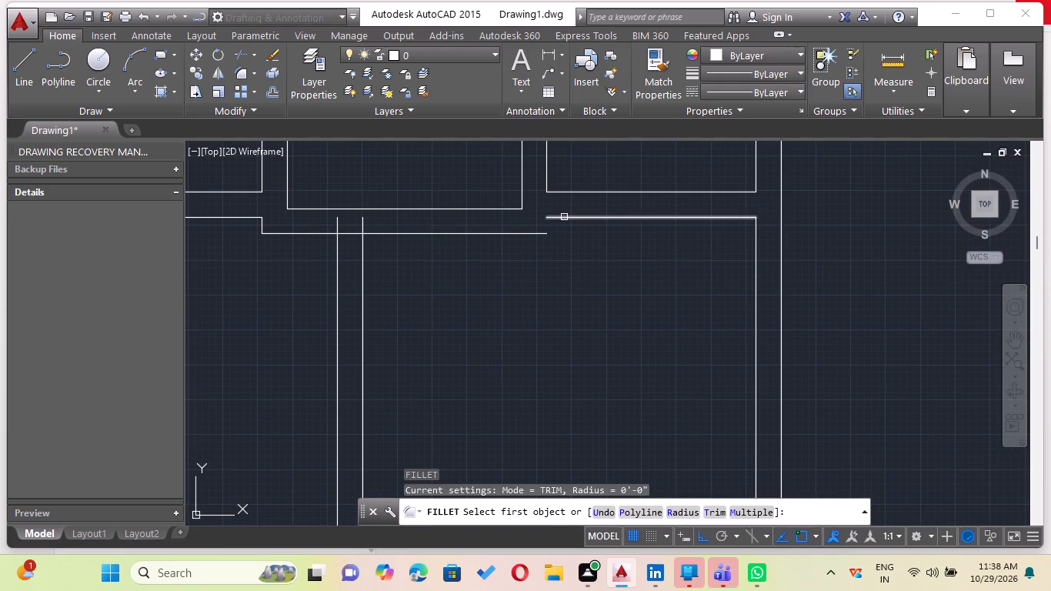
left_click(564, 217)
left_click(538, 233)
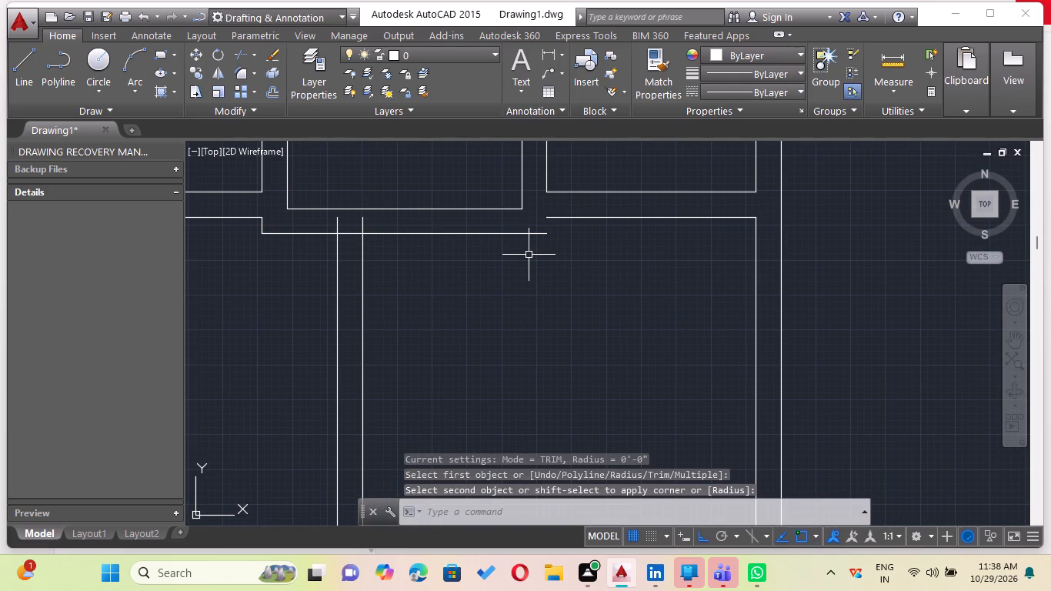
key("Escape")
Draw a short vertical line joining the right end of the middle cross-wall line to the right room's lower cross-wall line.
key("l")
key("Return")
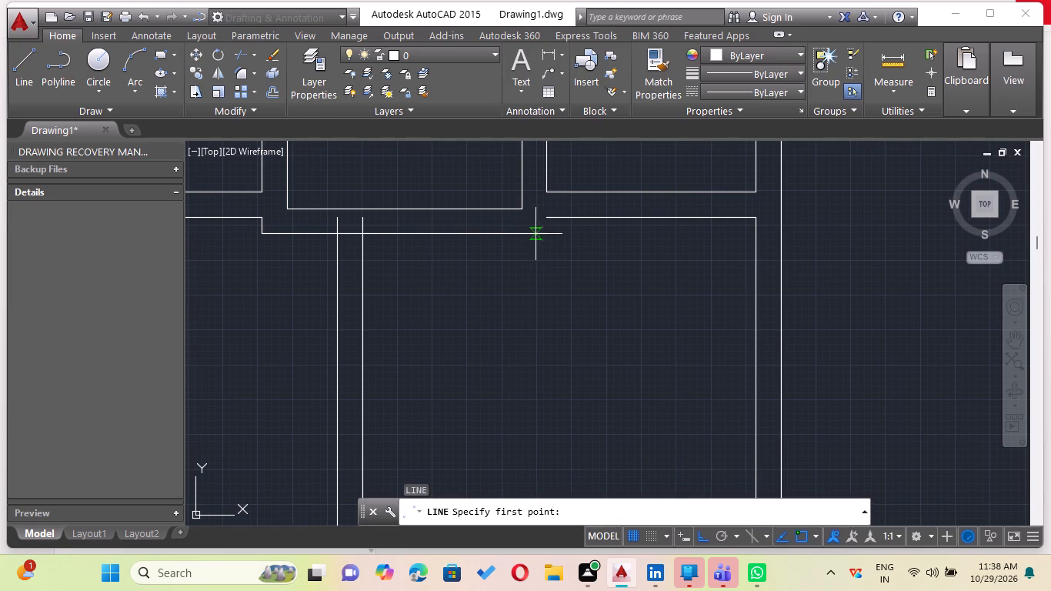
left_click(545, 239)
scroll(543, 221, "up", 3)
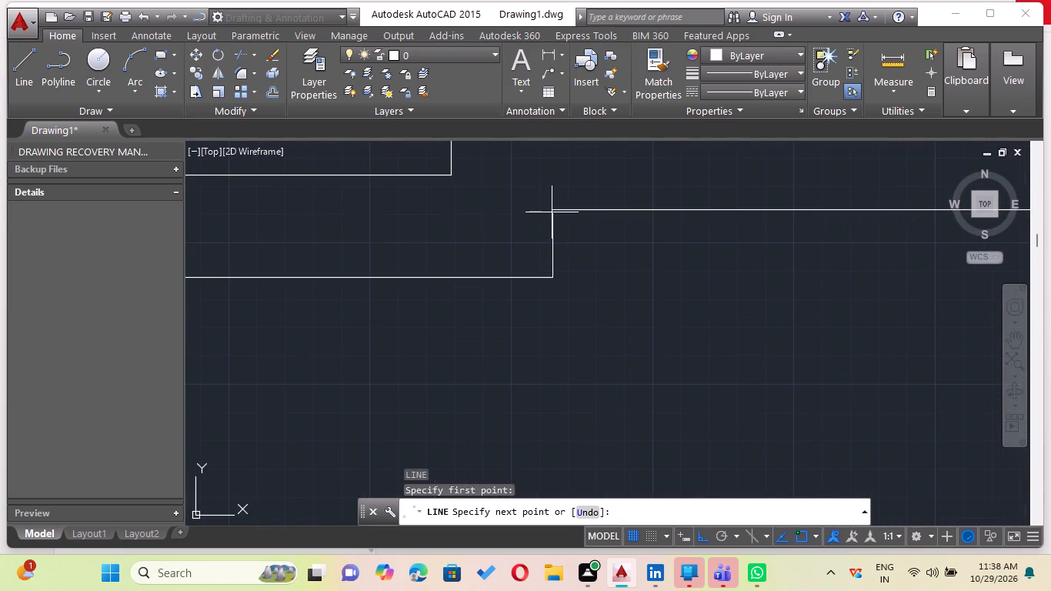
left_click(552, 208)
key("Escape")
Offset the right line of the new vertical partition below the middle room 3'6" to the right.
scroll(675, 287, "up", 1)
scroll(586, 307, "down", 1)
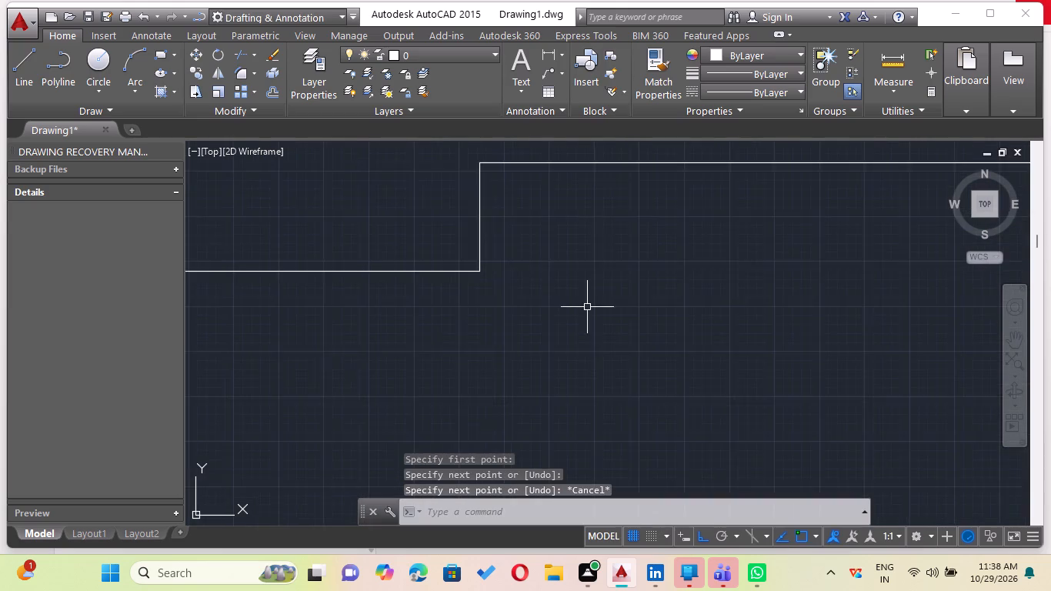
scroll(587, 307, "down", 5)
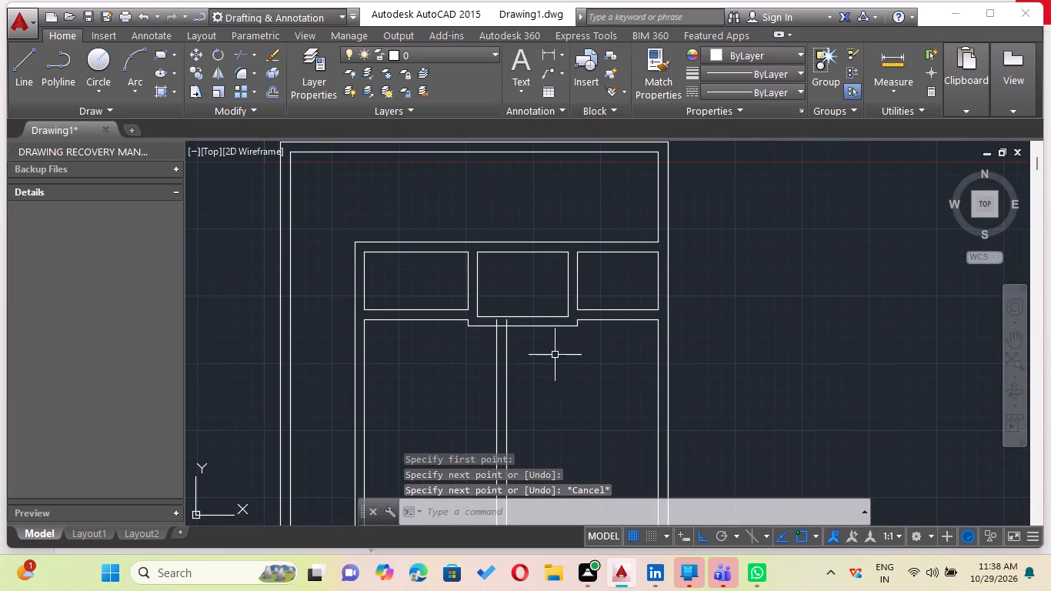
middle_click_drag(555, 355, 554, 329)
scroll(530, 330, "up", 1)
scroll(512, 353, "down", 1)
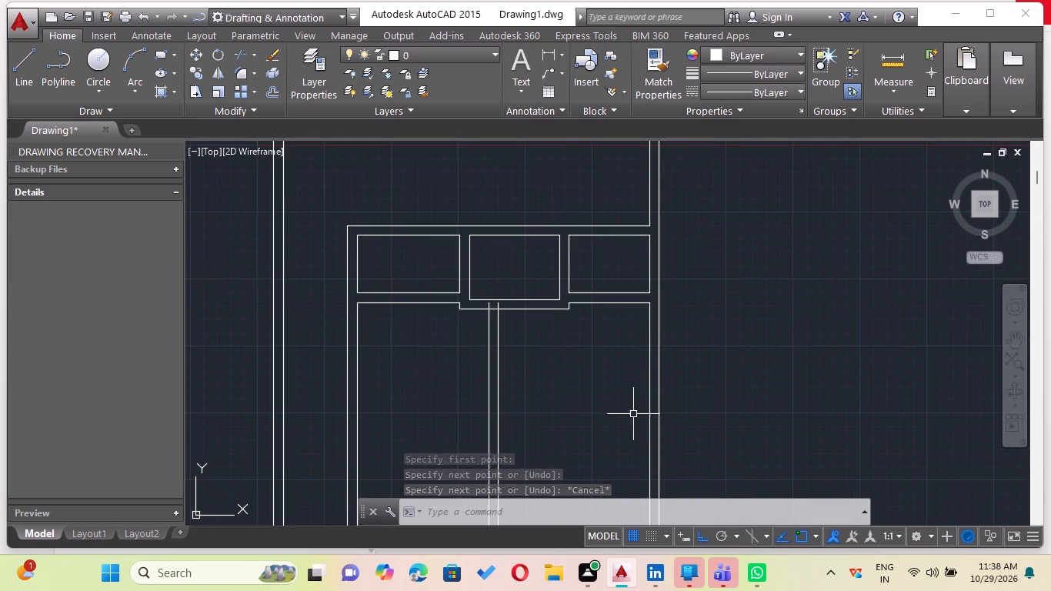
key("Escape")
key("o")
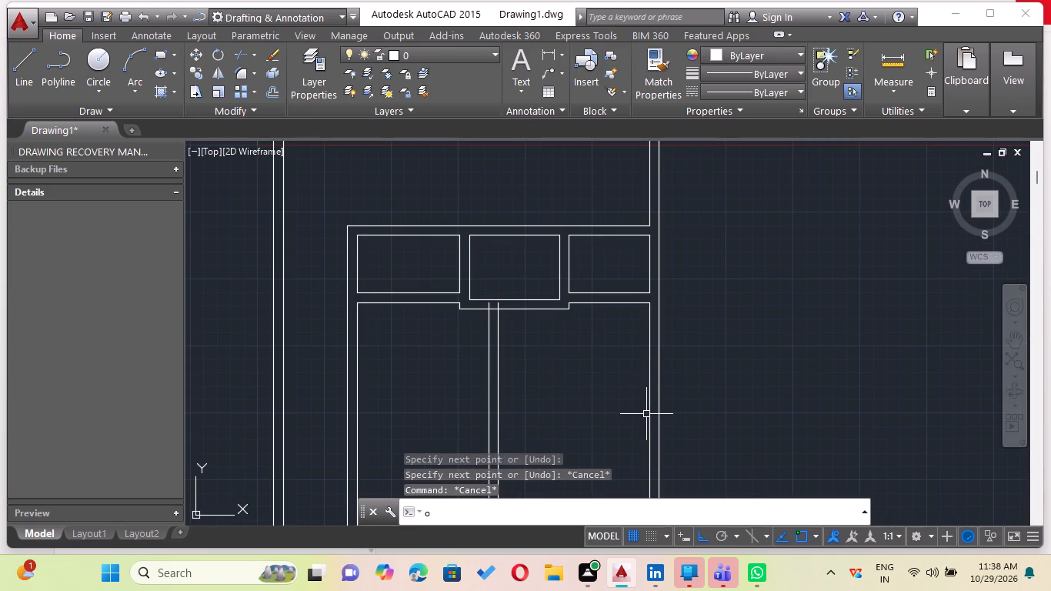
key("Return")
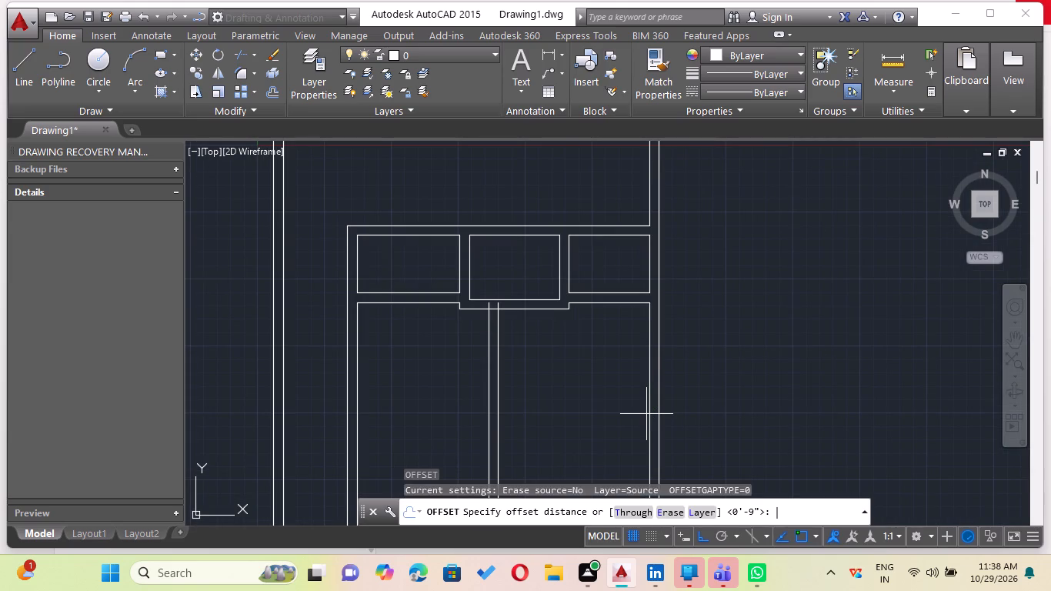
type("3'")
key("6")
key("shift+quotedbl")
key("Return")
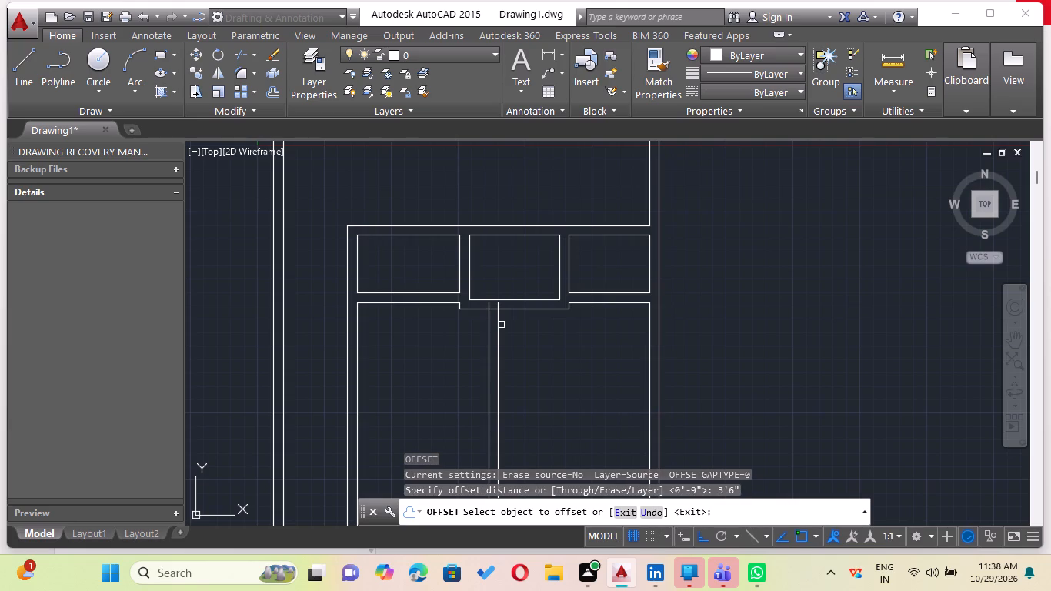
left_click(498, 326)
left_click(526, 338)
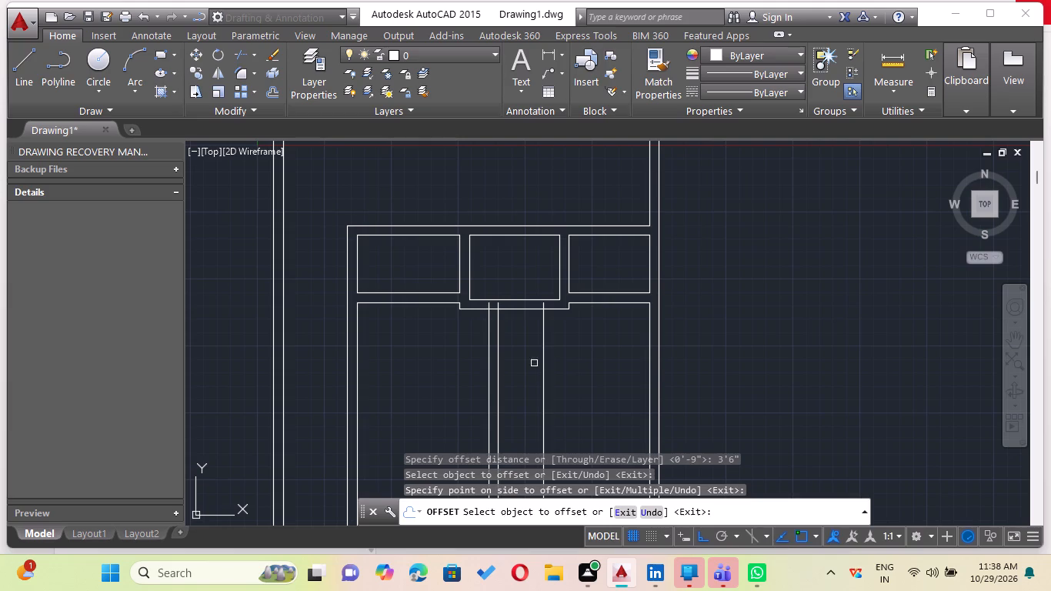
key("Escape")
Offset the new vertical line 9" to the right to form a second partition wall.
key("o")
key("Return")
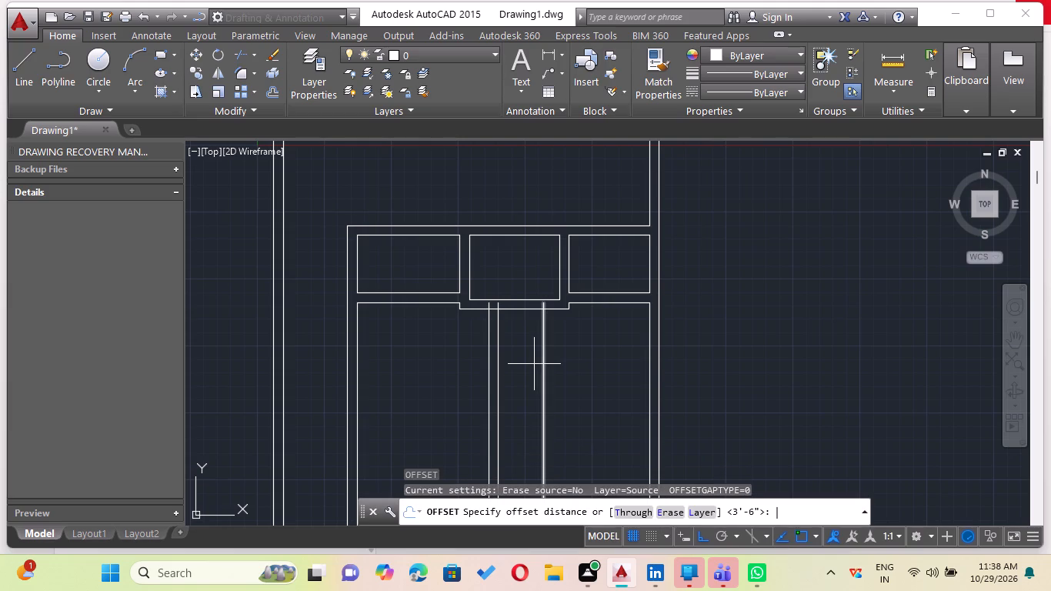
type("9\"")
key("Return")
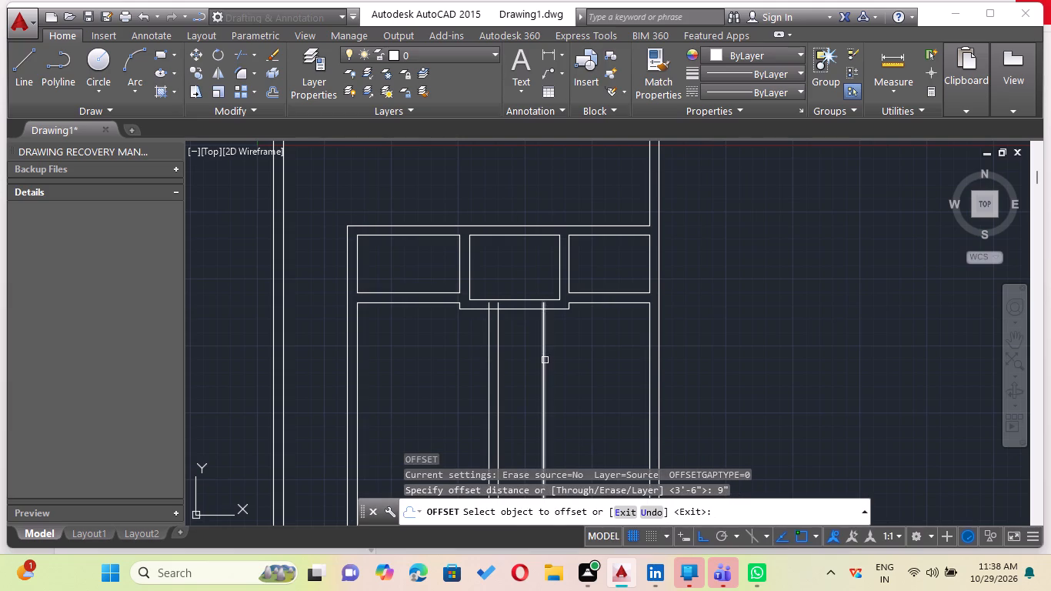
left_click(545, 360)
left_click(602, 372)
scroll(580, 383, "down", 1)
middle_click_drag(580, 383, 576, 382)
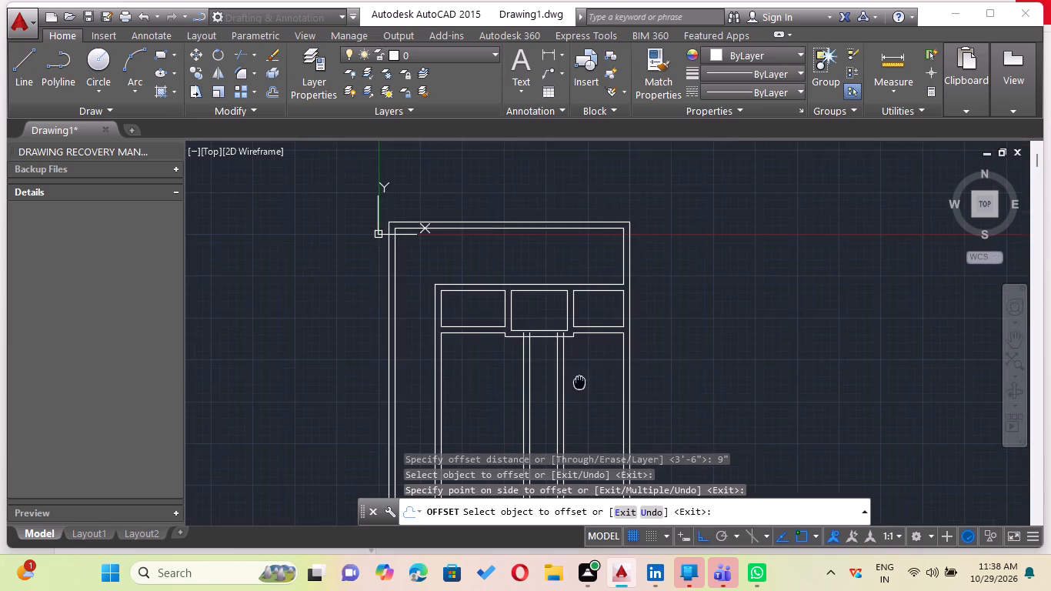
middle_click_drag(576, 382, 477, 339)
key("Escape")
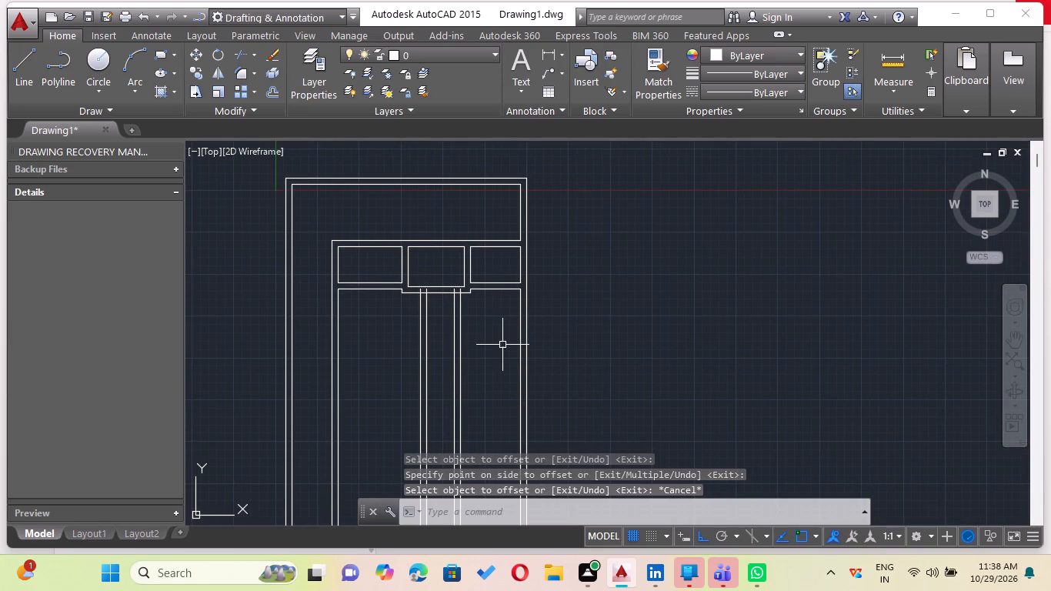
Trim the upper ends of the four partition lines where they project above the middle room's lower cross-wall line.
scroll(488, 362, "down", 1)
middle_click(487, 362)
scroll(487, 357, "up", 2)
key("y")
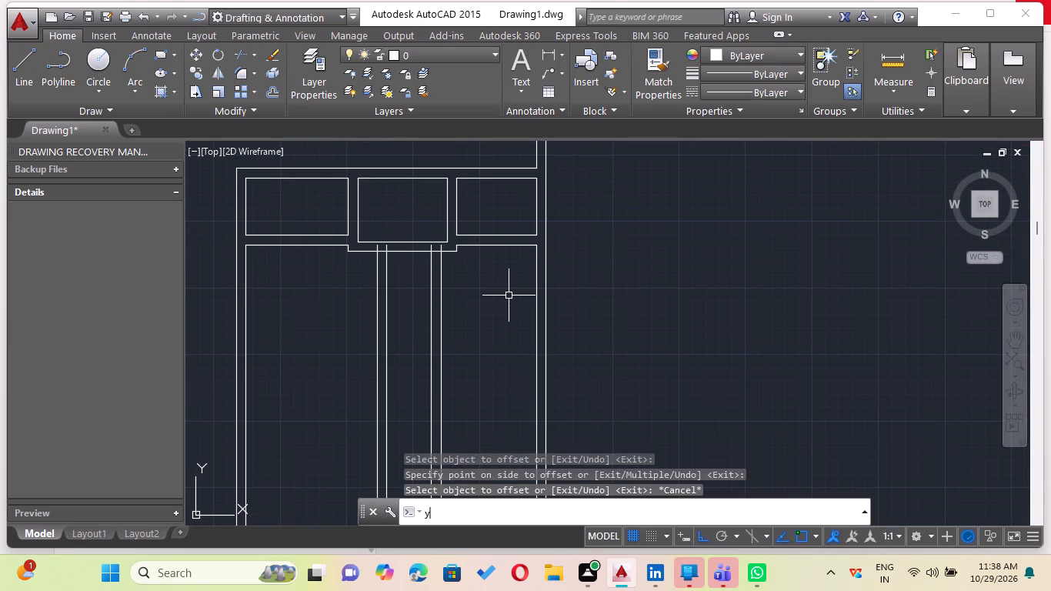
key("BackSpace")
type("tr")
key("Return")
key("Return")
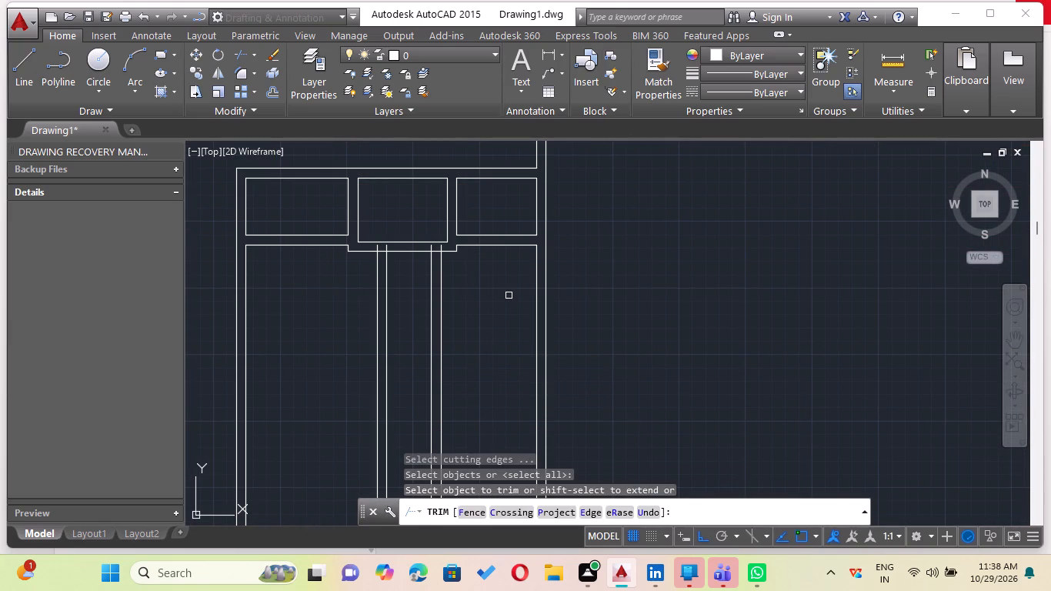
scroll(274, 295, "up", 1)
scroll(479, 235, "up", 1)
left_click(393, 198)
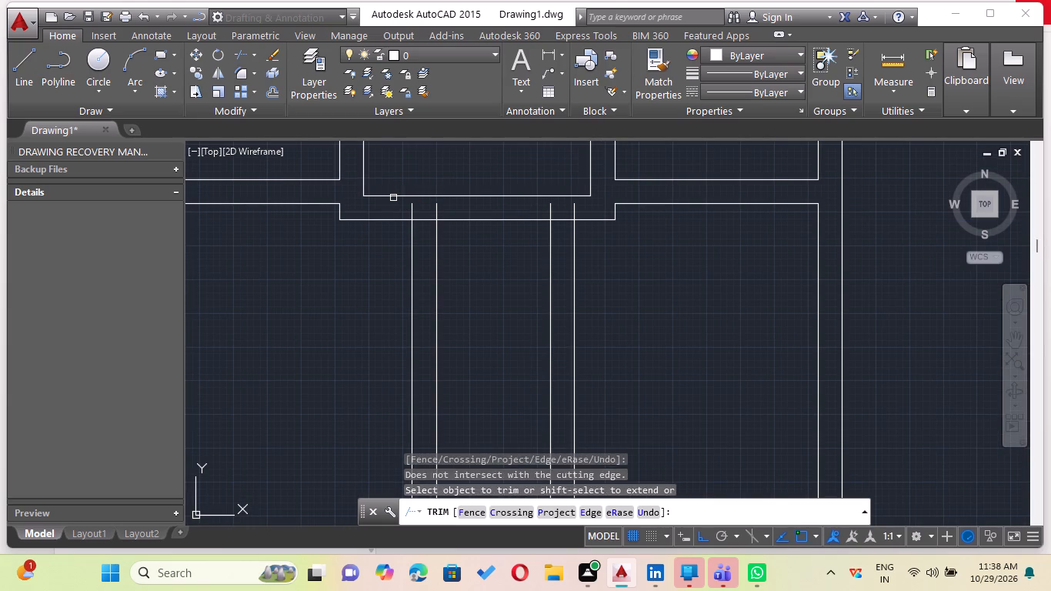
left_click(398, 214)
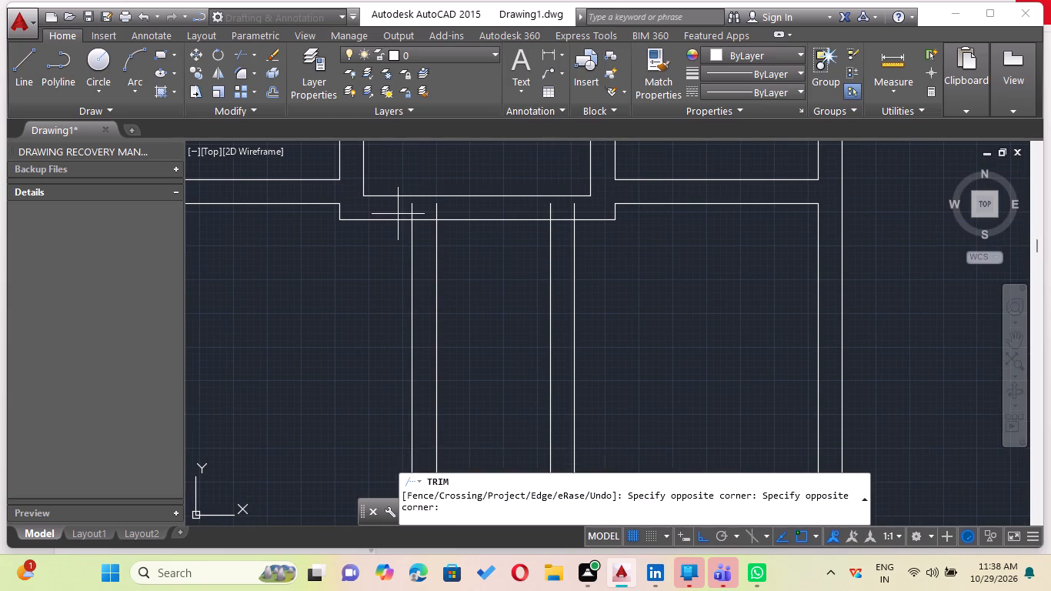
left_click(599, 211)
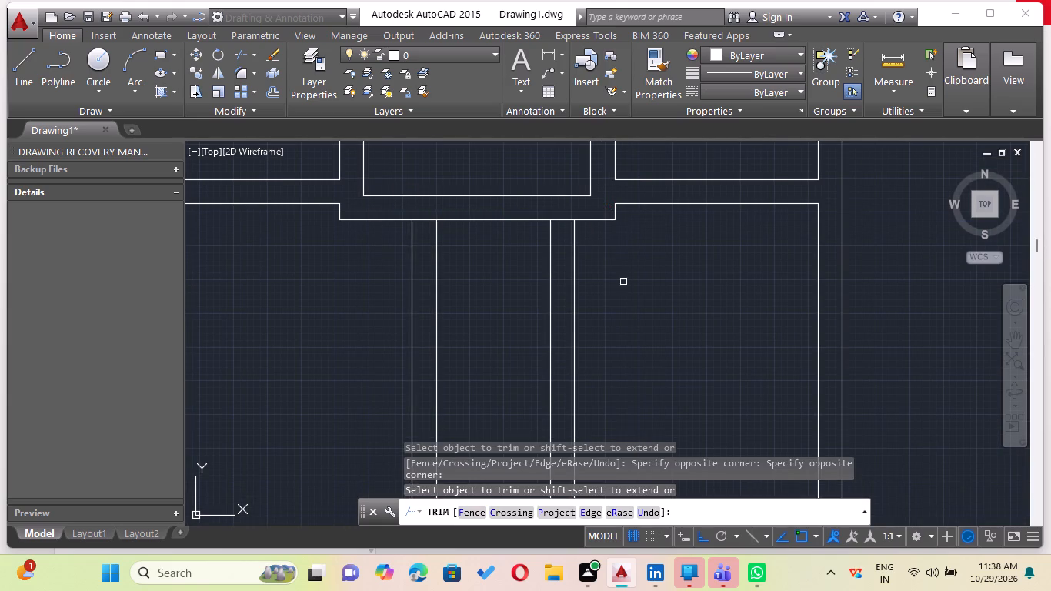
scroll(623, 281, "down", 2)
middle_click_drag(604, 277, 577, 276)
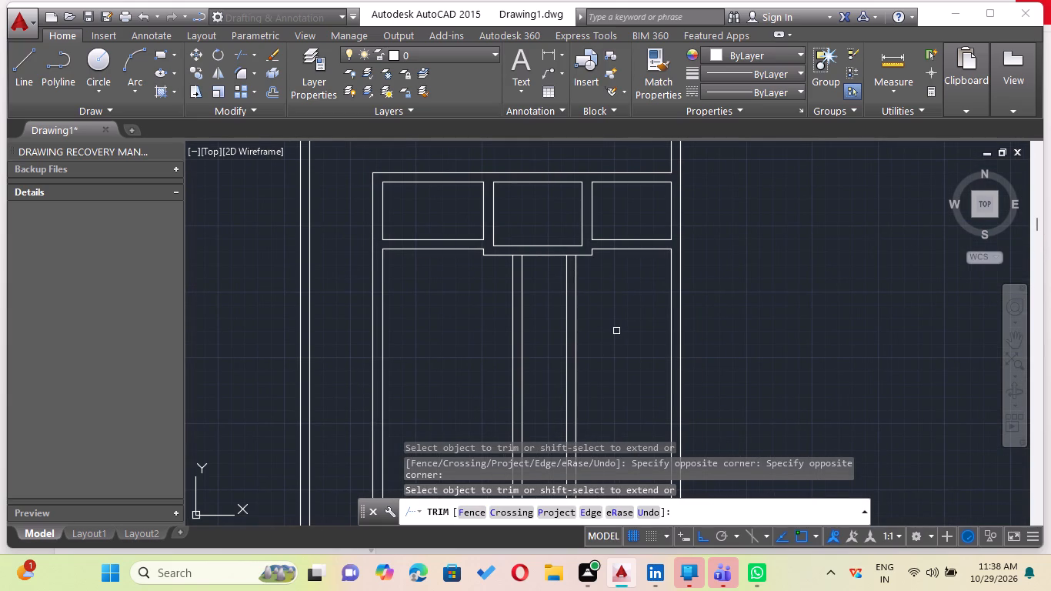
middle_click_drag(616, 331, 569, 329)
key("Escape")
Offset the lower cross-wall line below the small left room 12' downward.
scroll(559, 346, "down", 1)
middle_click_drag(558, 344, 615, 279)
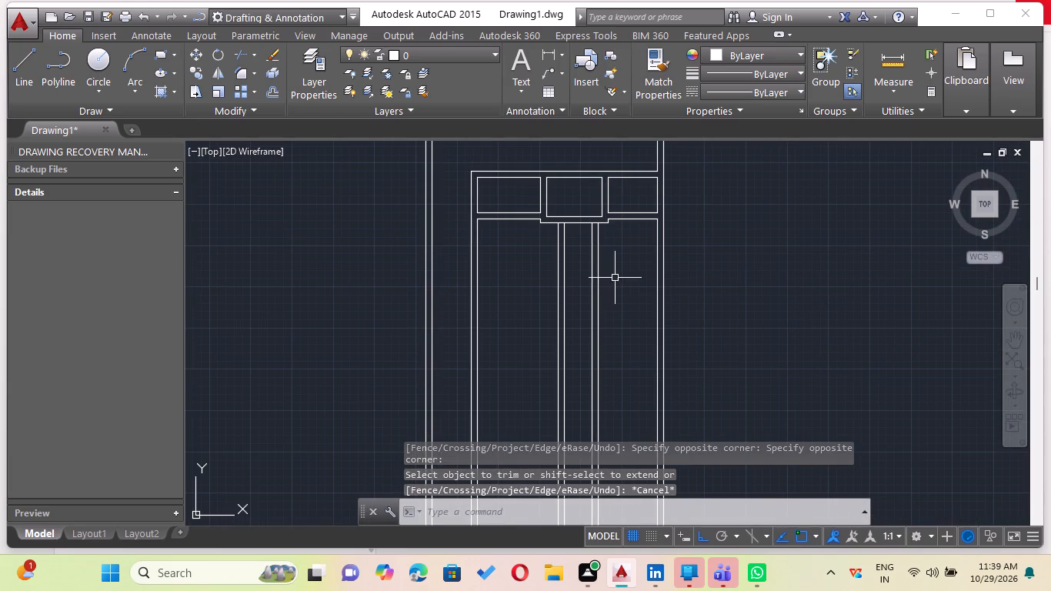
middle_click_drag(631, 286, 544, 291)
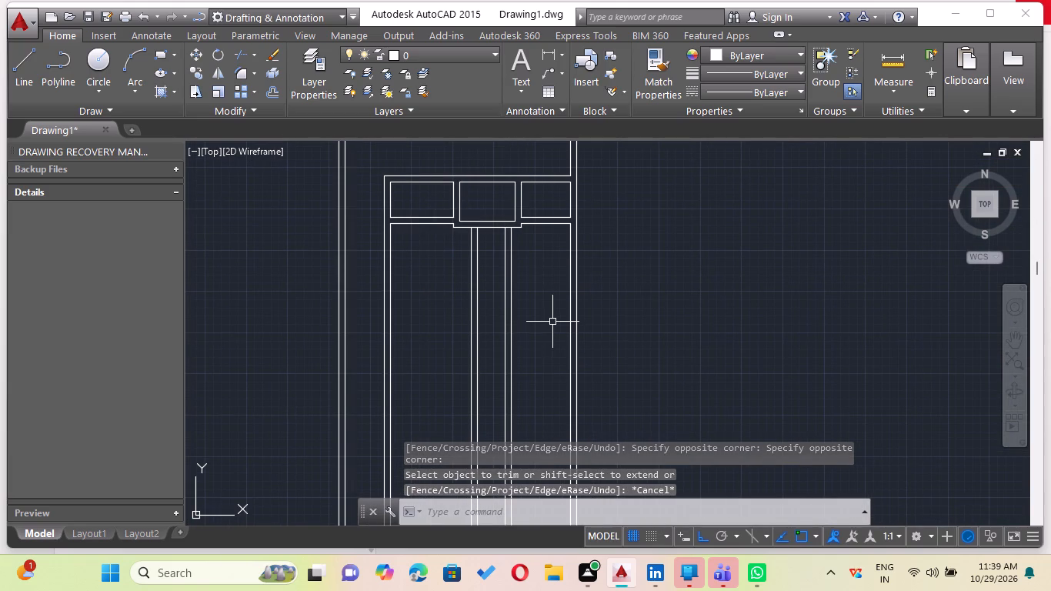
key("Escape")
key("o")
key("Return")
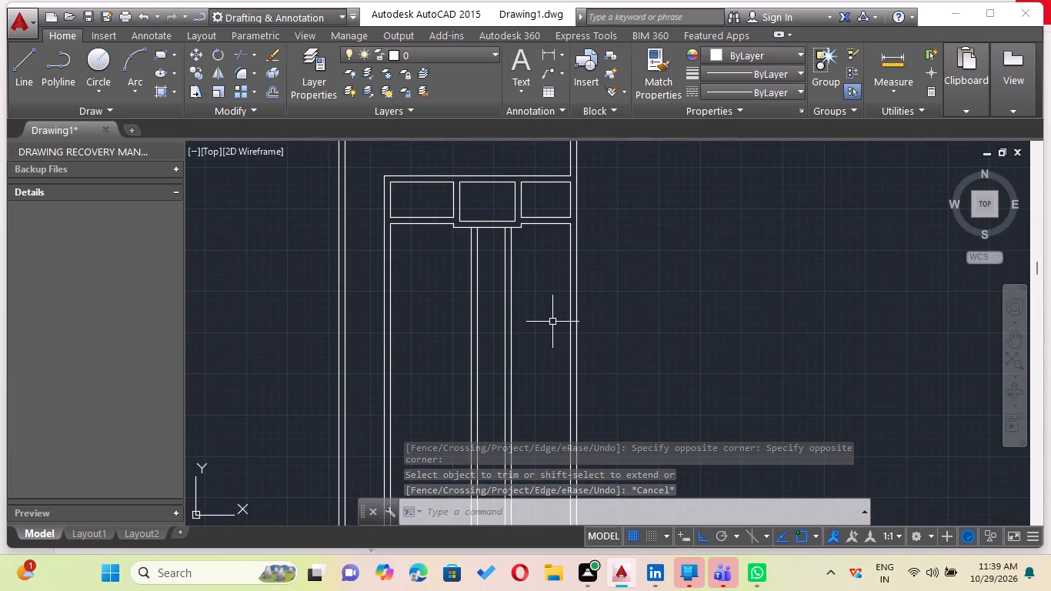
type("12")
key("apostrophe")
key("Return")
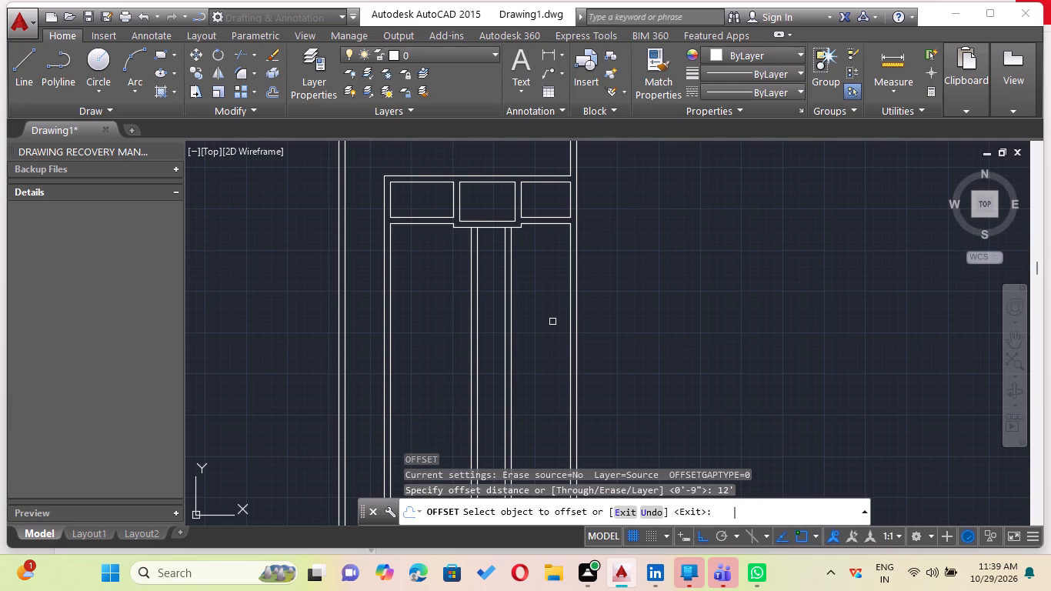
left_click(421, 225)
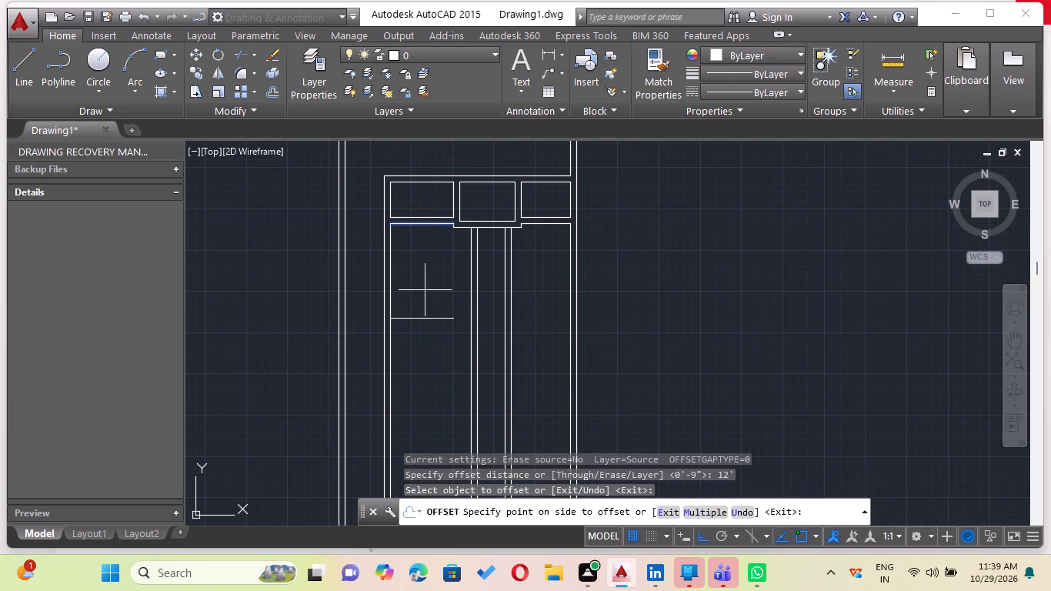
left_click(425, 290)
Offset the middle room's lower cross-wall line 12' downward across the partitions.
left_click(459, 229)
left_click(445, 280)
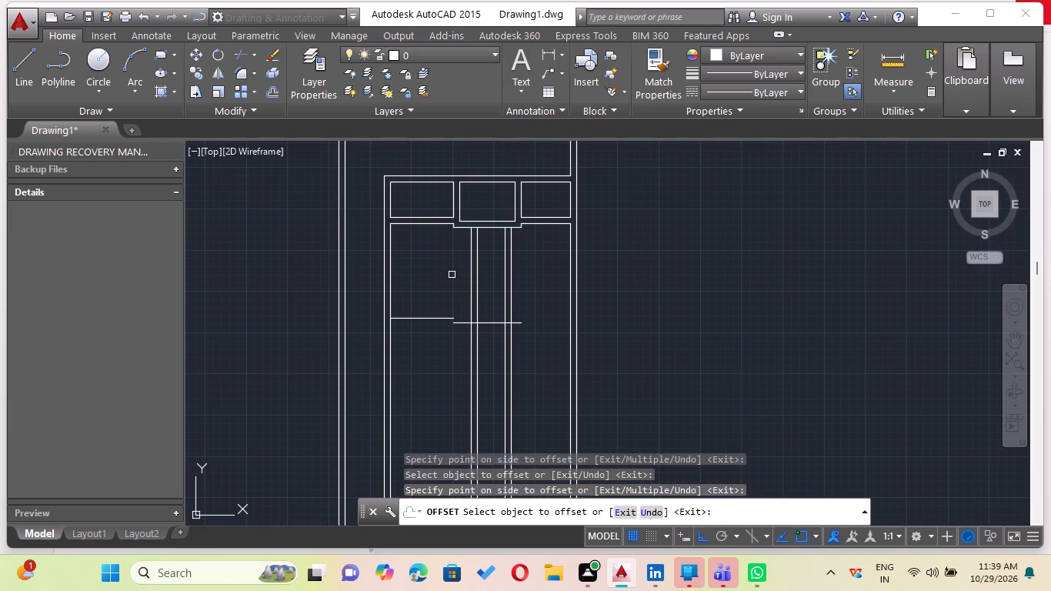
Offset the lower cross-wall line below the small right room 12' downward.
scroll(450, 273, "up", 1)
scroll(455, 201, "up", 2)
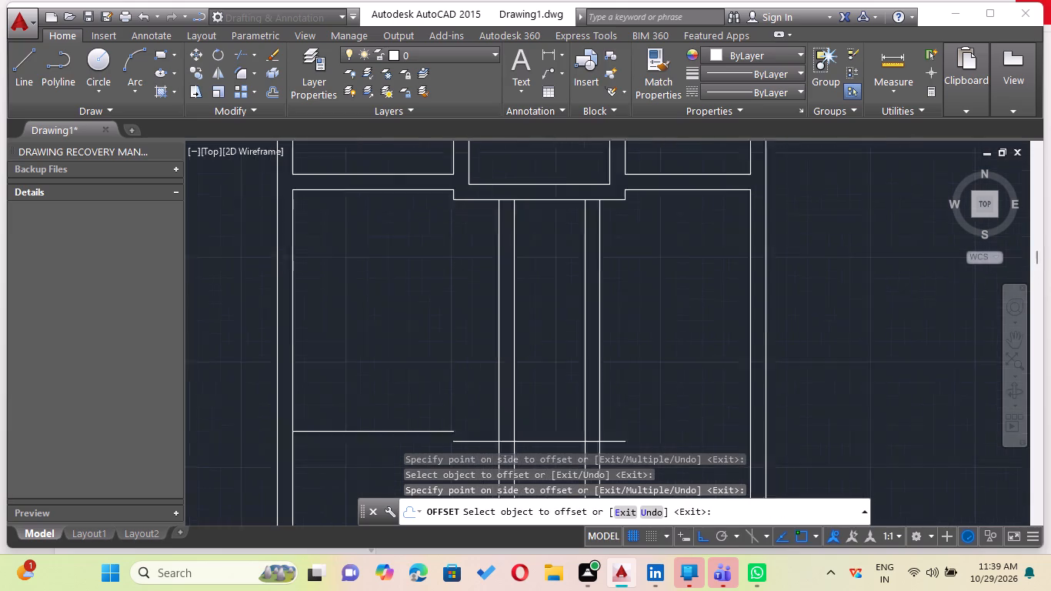
scroll(455, 201, "up", 1)
scroll(529, 459, "down", 3)
middle_click_drag(515, 376, 448, 332)
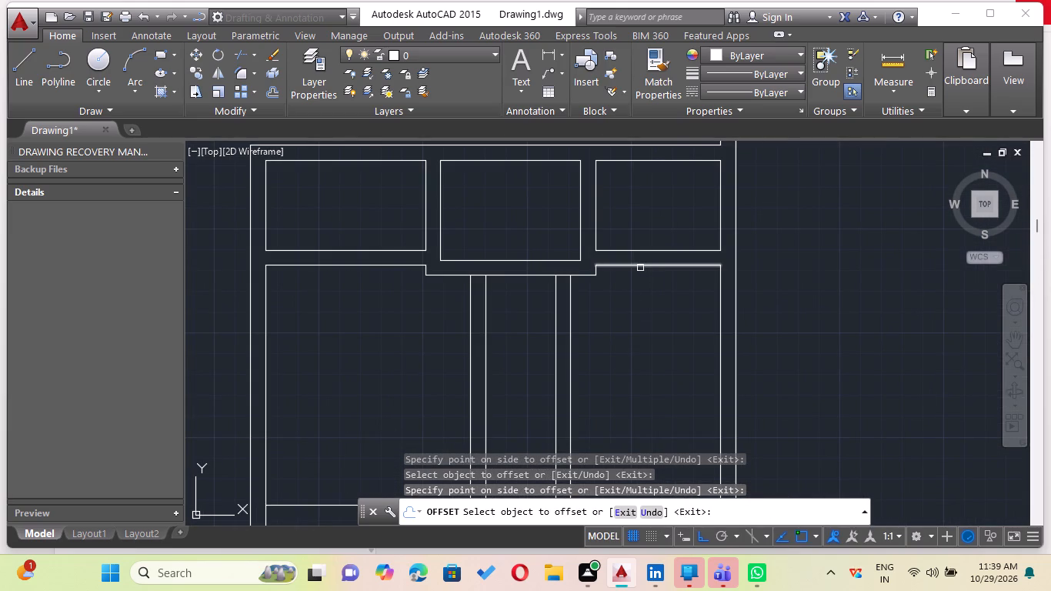
left_click(640, 268)
left_click(641, 323)
scroll(641, 326, "down", 1)
middle_click_drag(641, 326, 631, 296)
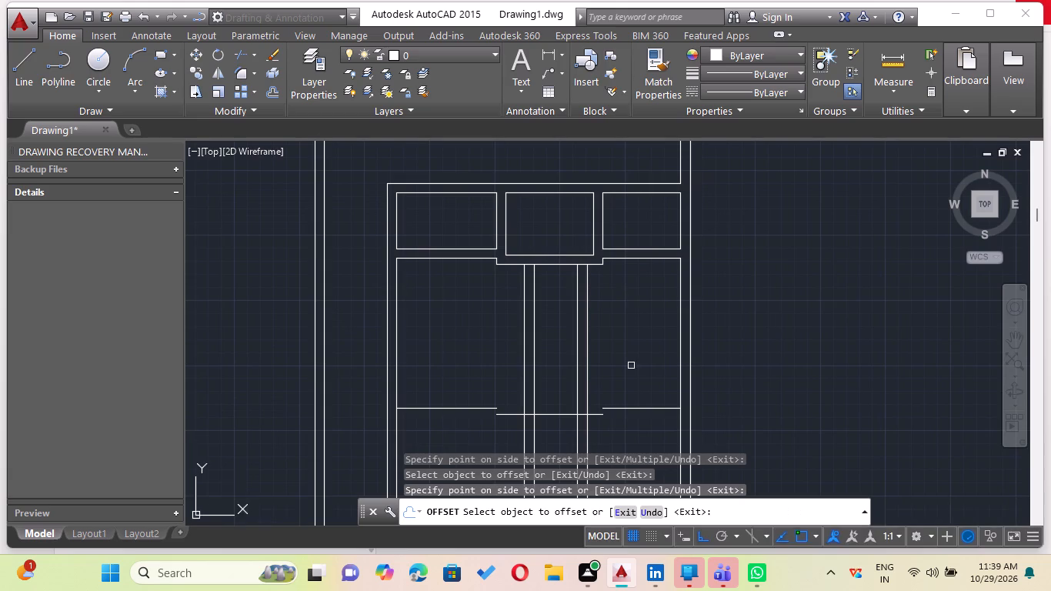
scroll(631, 366, "up", 1)
key("Escape")
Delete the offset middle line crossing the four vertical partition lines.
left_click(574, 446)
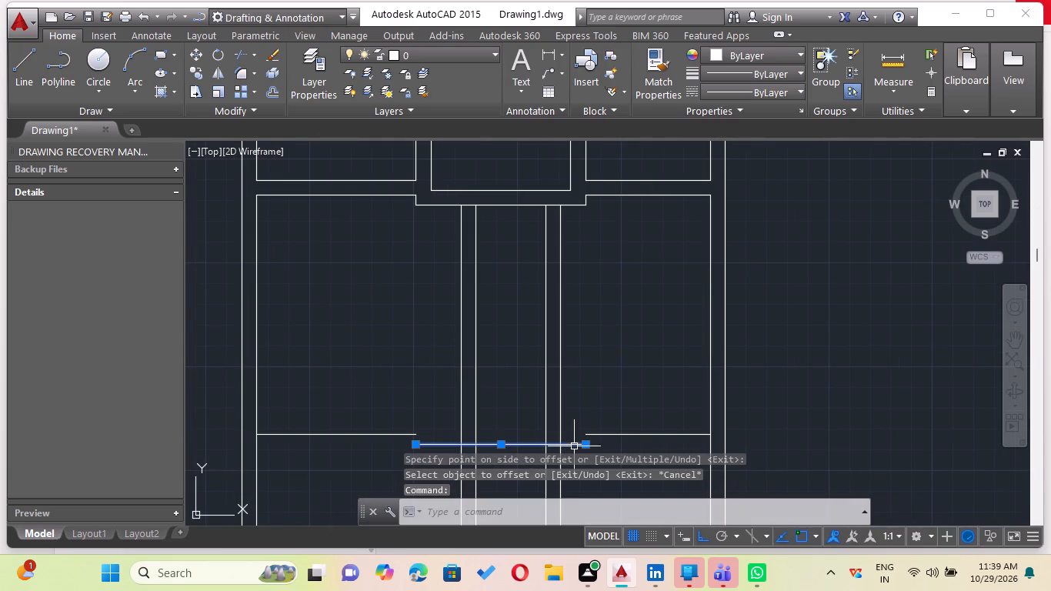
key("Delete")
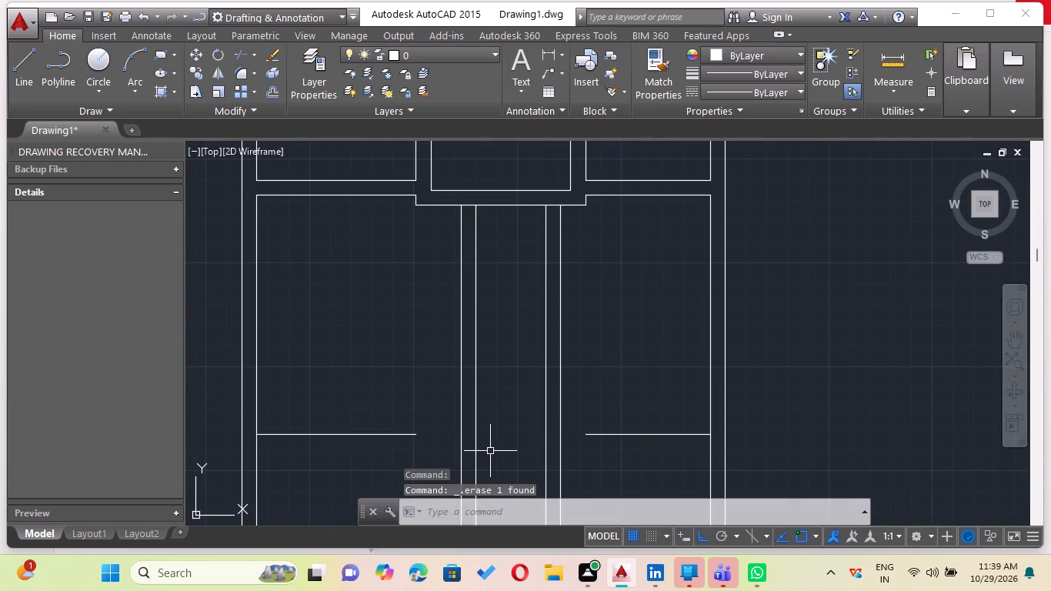
Extend the left and right offset cross-wall lines inward to the nearest vertical partition lines.
key("e")
key("x")
key("Return")
key("Return")
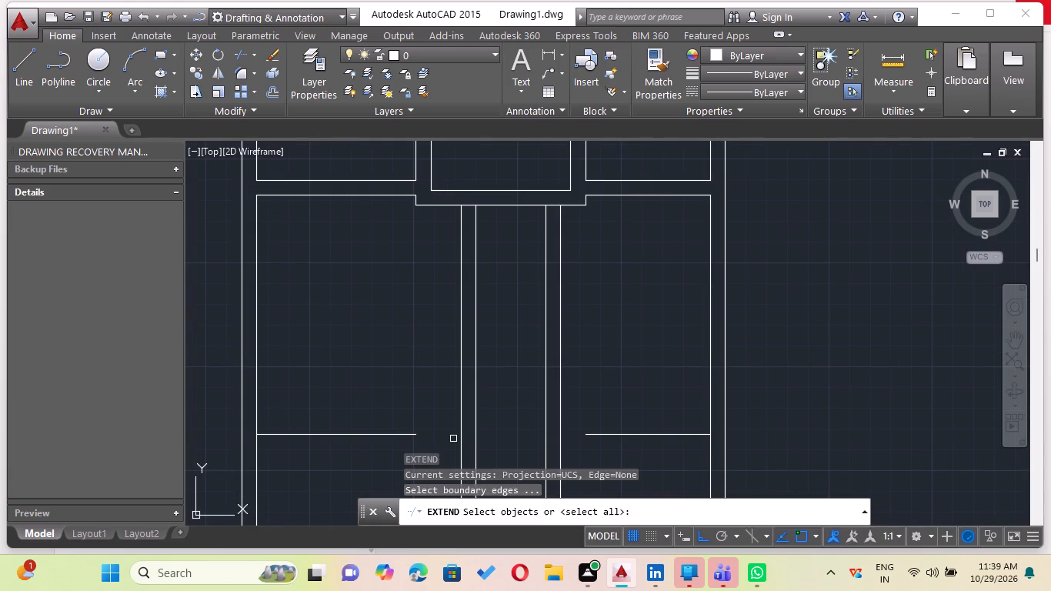
left_click(618, 434)
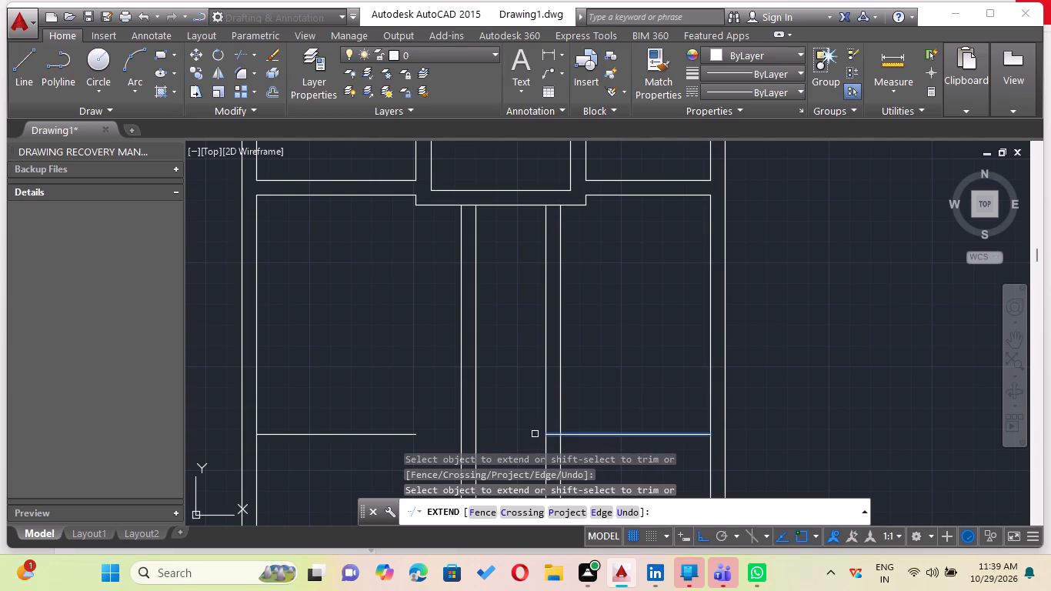
left_click(403, 437)
key("Escape")
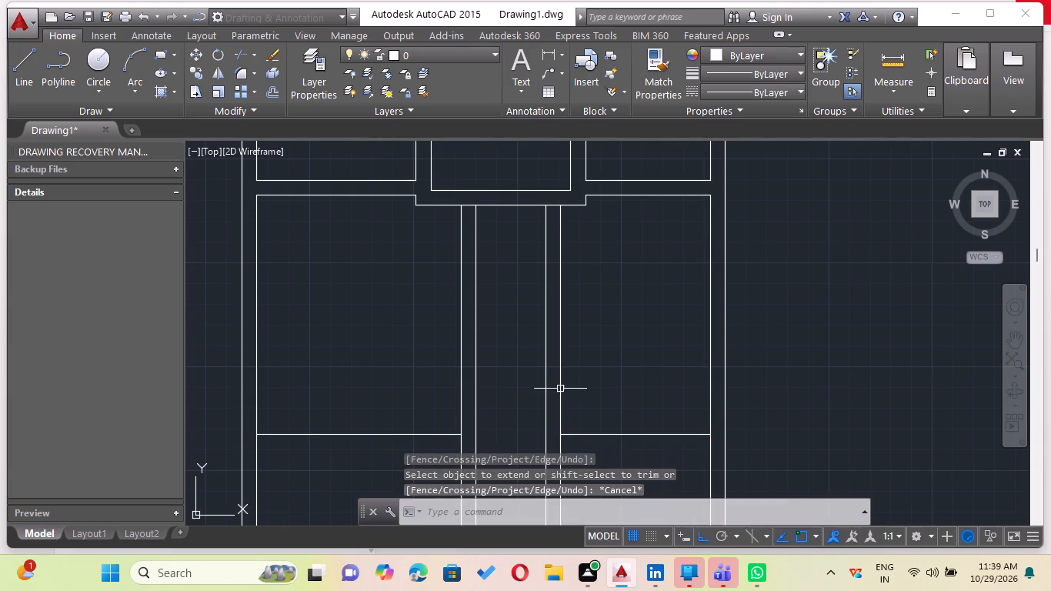
Extend both cross-wall lines further across the partition walls to the passage-side lines.
scroll(559, 372, "down", 2)
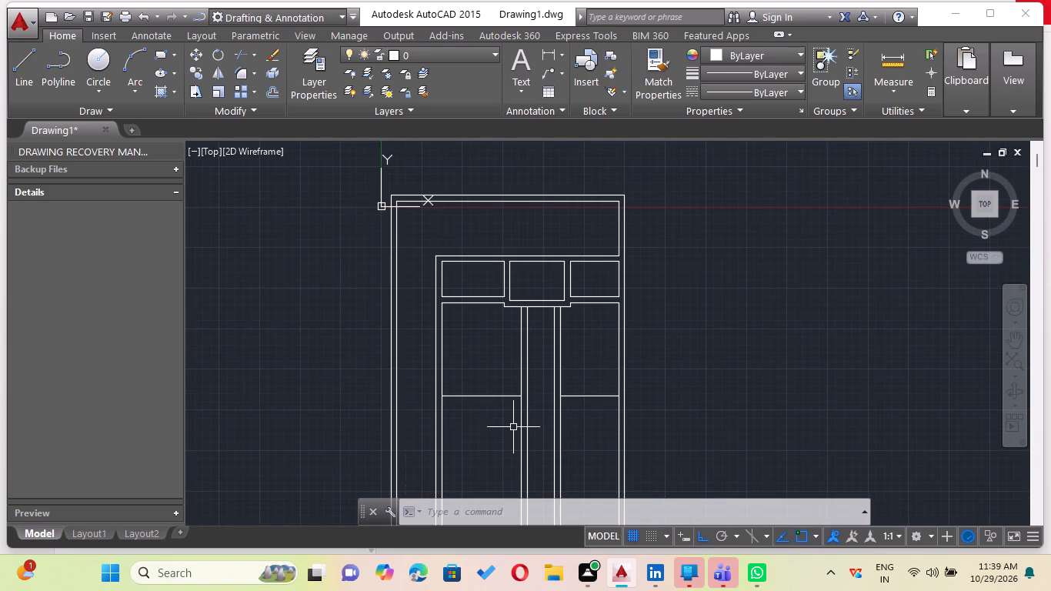
key("e")
key("x")
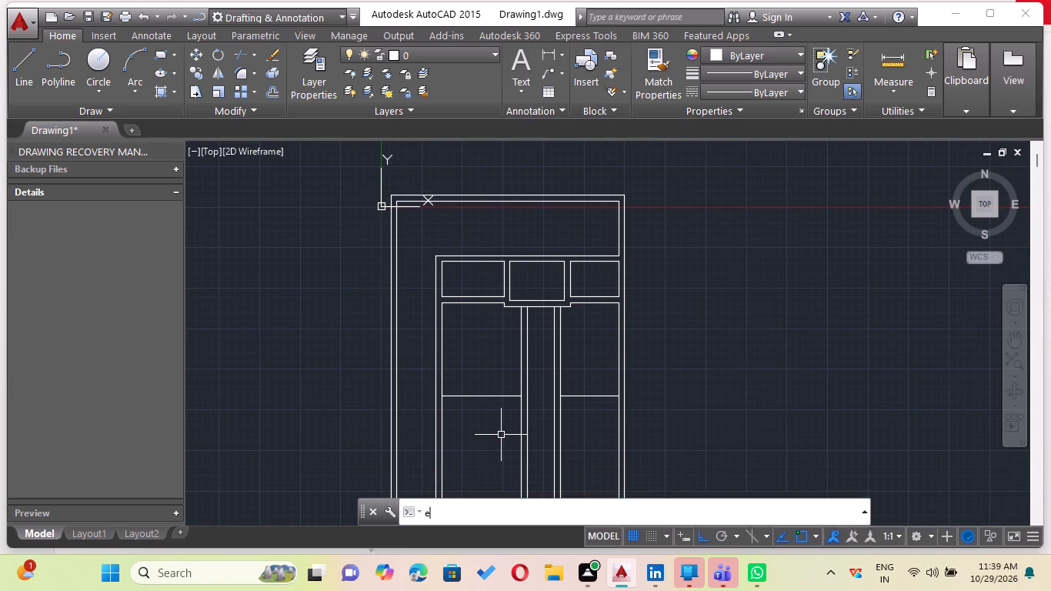
key("Return")
key("Return")
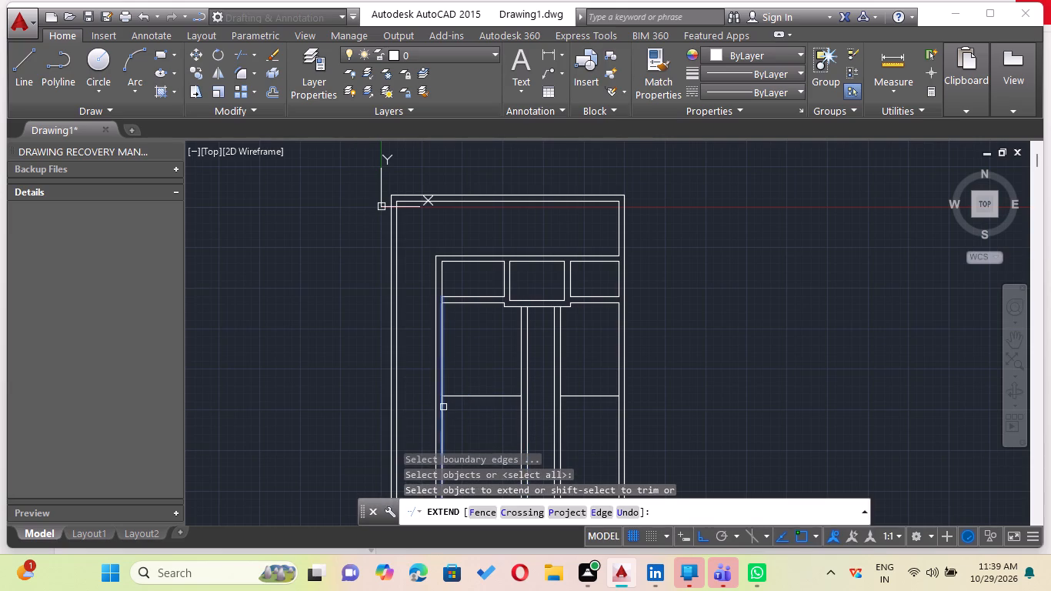
left_click(509, 395)
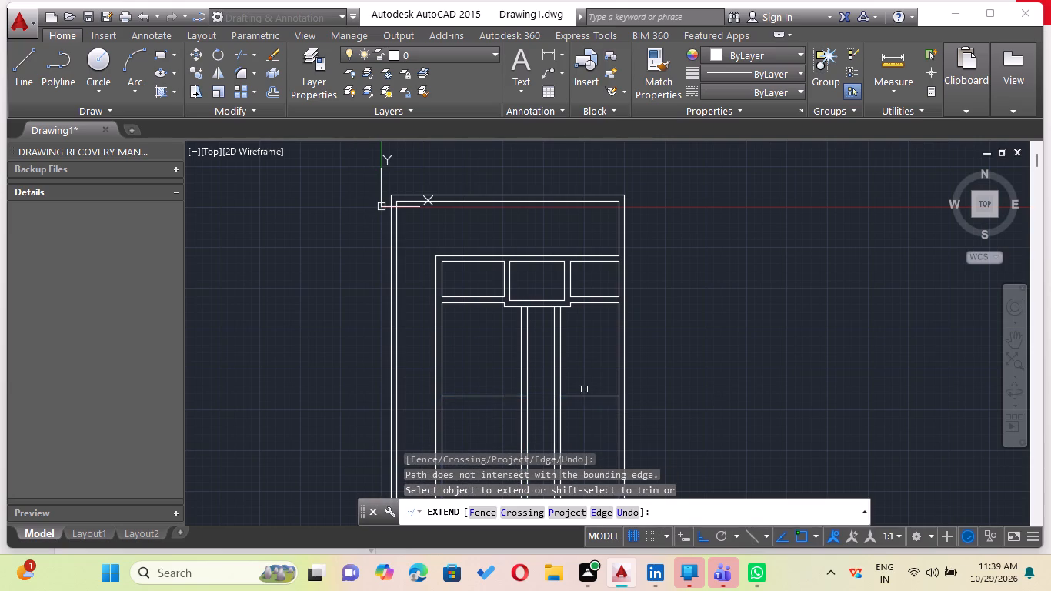
left_click(584, 396)
key("Escape")
Offset the extended left and right cross-wall lines 9" downward to form the wall thickness.
scroll(490, 368, "up", 2)
key("o")
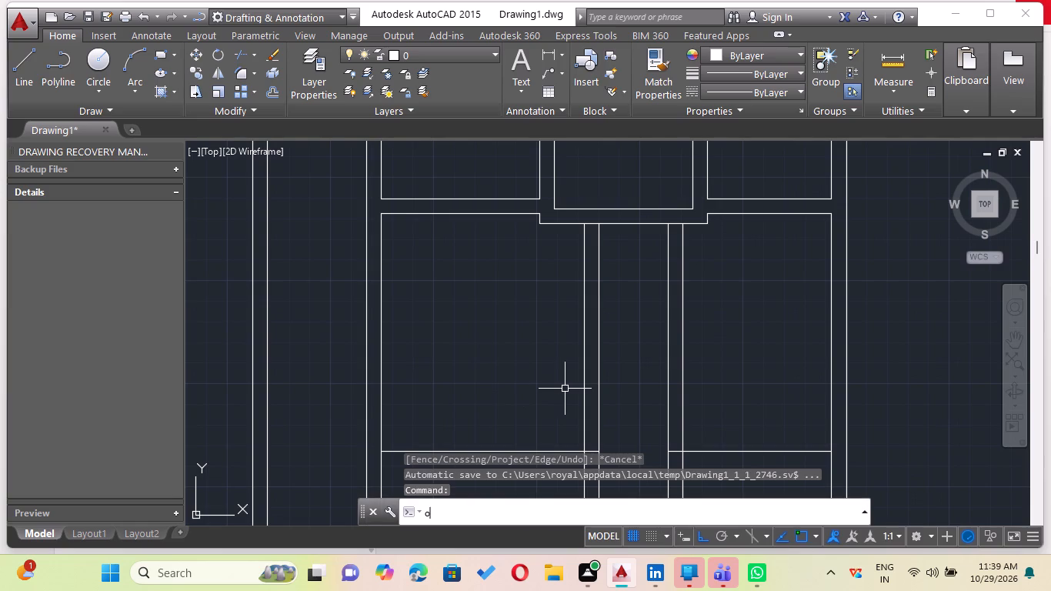
key("Return")
type("9\"")
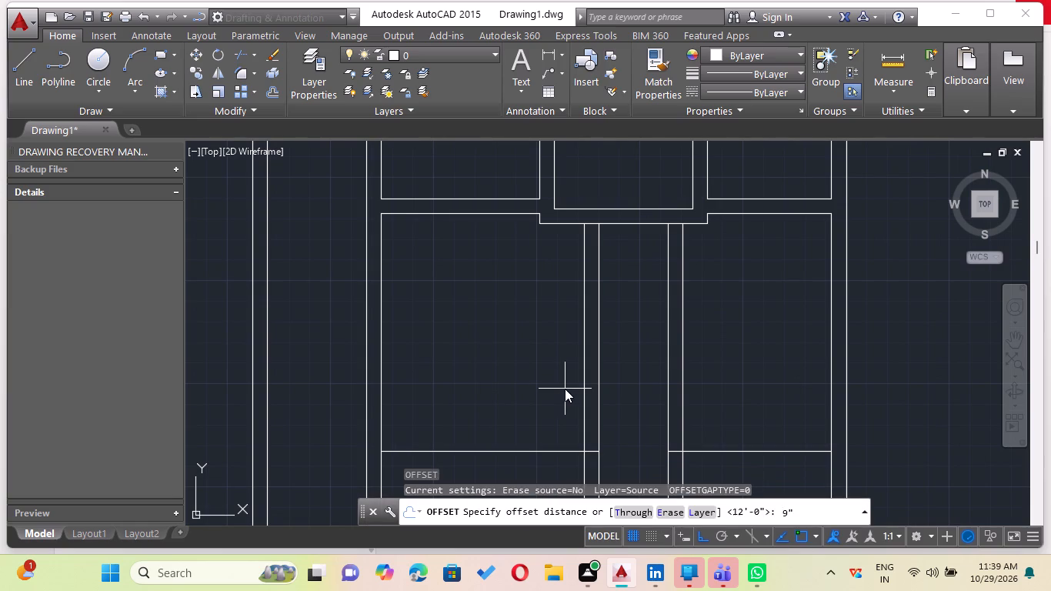
key("Return")
scroll(590, 373, "down", 1)
middle_click_drag(589, 366, 589, 299)
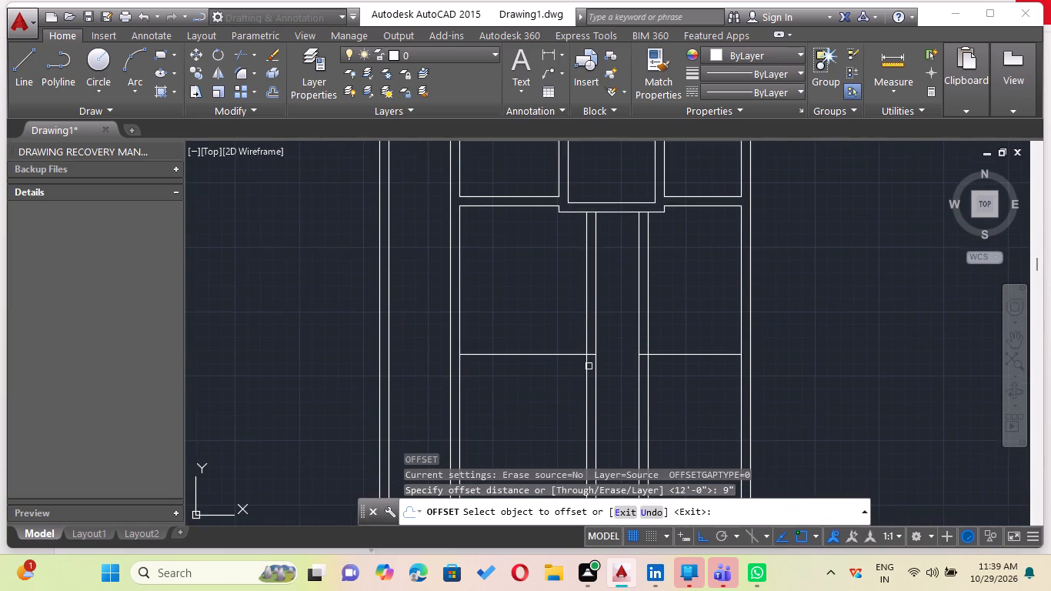
left_click(558, 356)
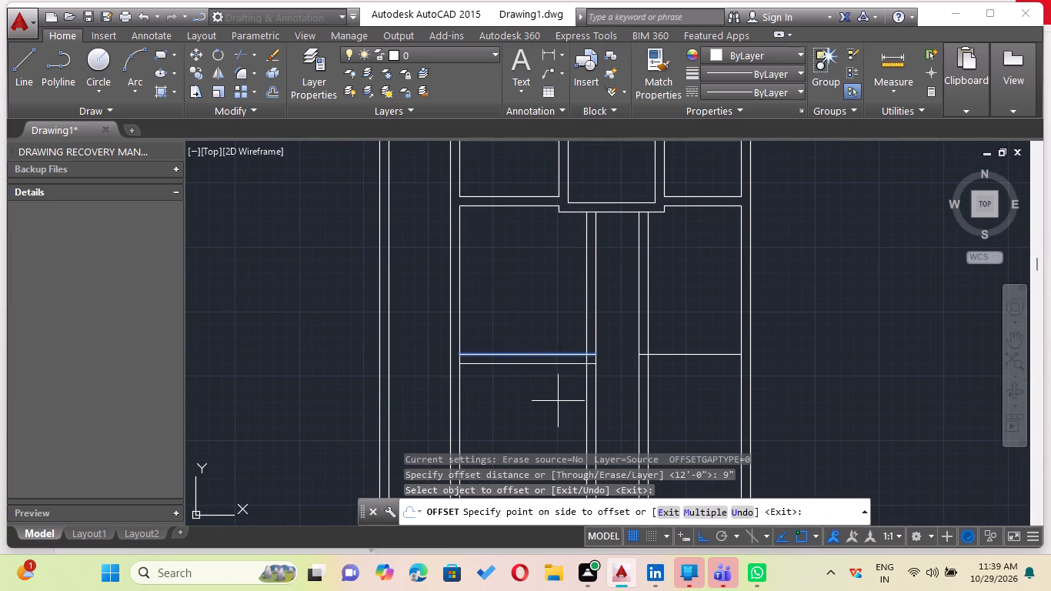
left_click(558, 401)
left_click(673, 355)
left_click(674, 389)
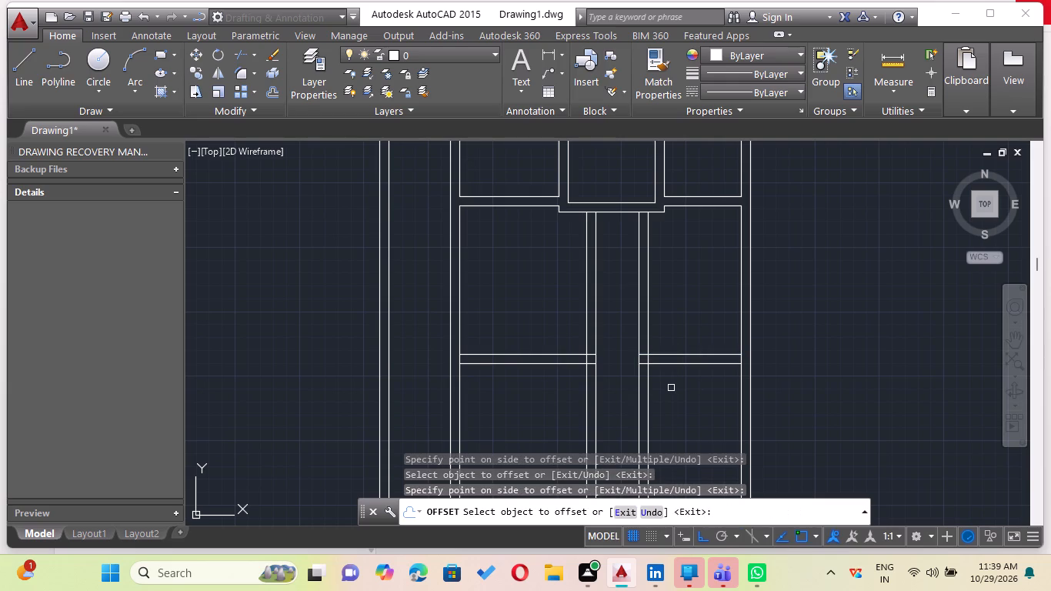
key("Escape")
Trim the middle room's lower cross-wall line where it closes the tops of the two vertical partition walls.
key("t")
key("r")
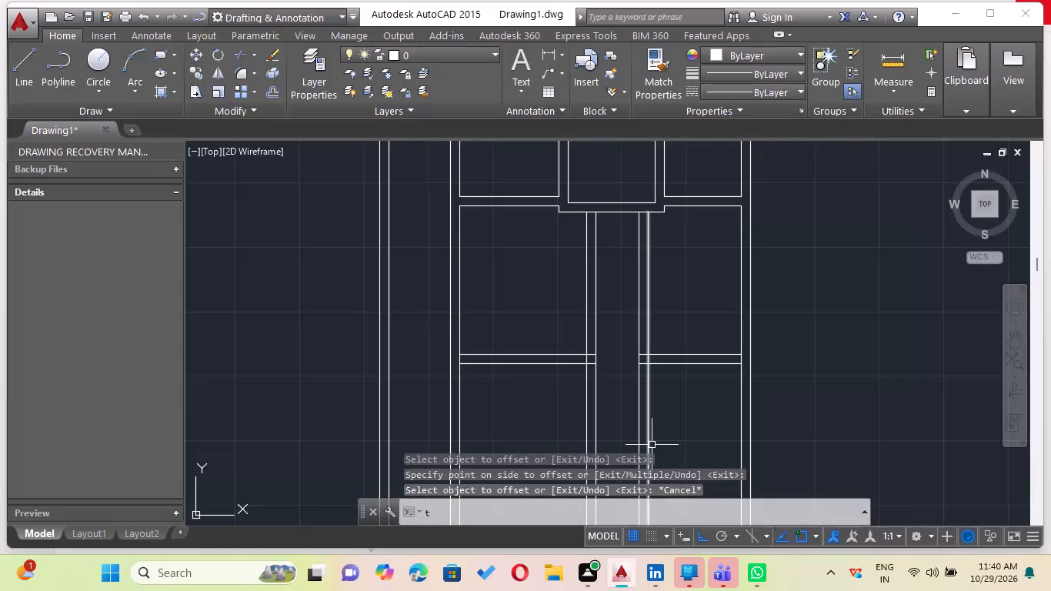
key("Return")
key("Return")
scroll(582, 215, "up", 1)
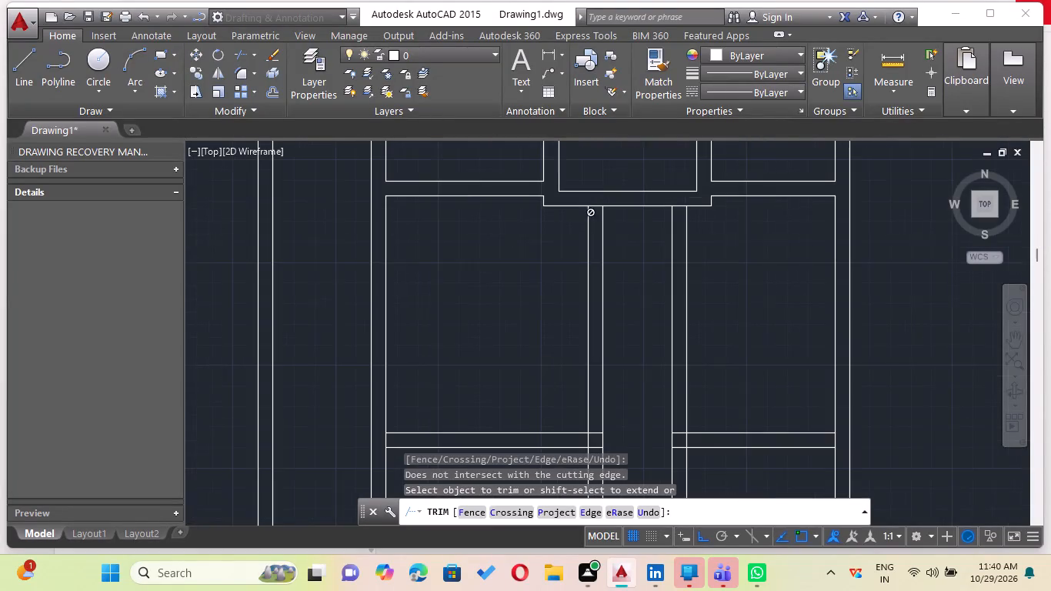
scroll(596, 196, "up", 2)
left_click(597, 221)
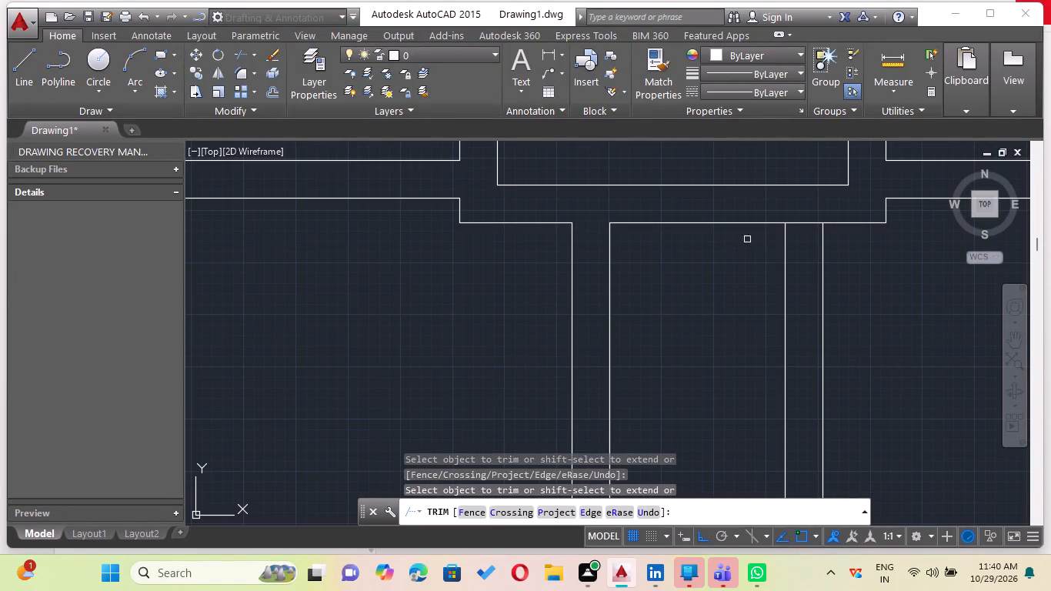
left_click(795, 220)
Trim the overlapping segments where the new left and right cross walls meet the vertical partition walls.
scroll(810, 272, "down", 2)
middle_click_drag(810, 272, 790, 143)
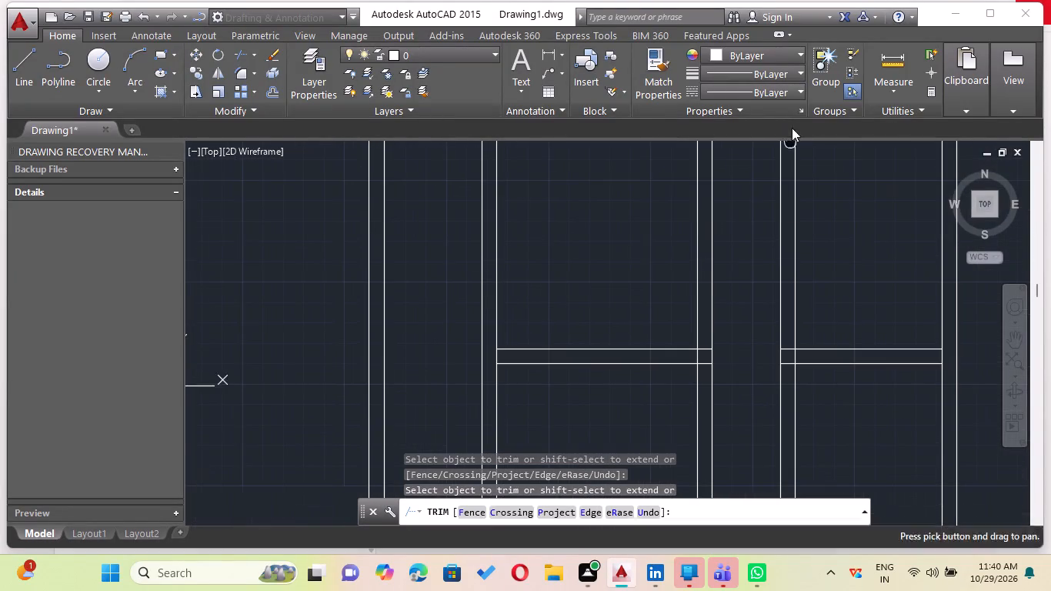
scroll(781, 353, "up", 1)
left_click(790, 348)
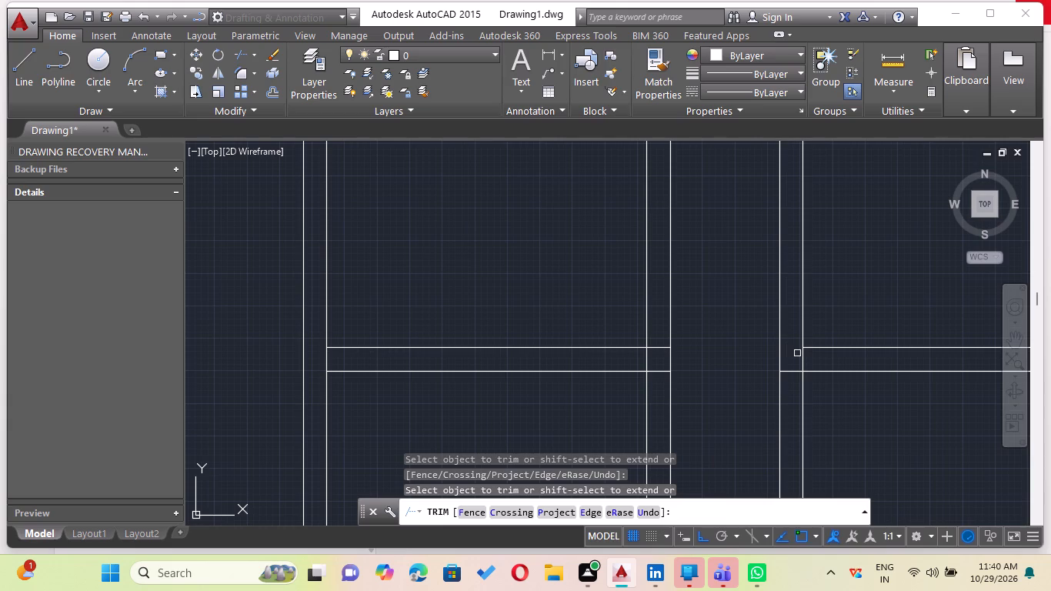
left_click(803, 359)
left_click(657, 346)
left_click_drag(646, 359, 638, 358)
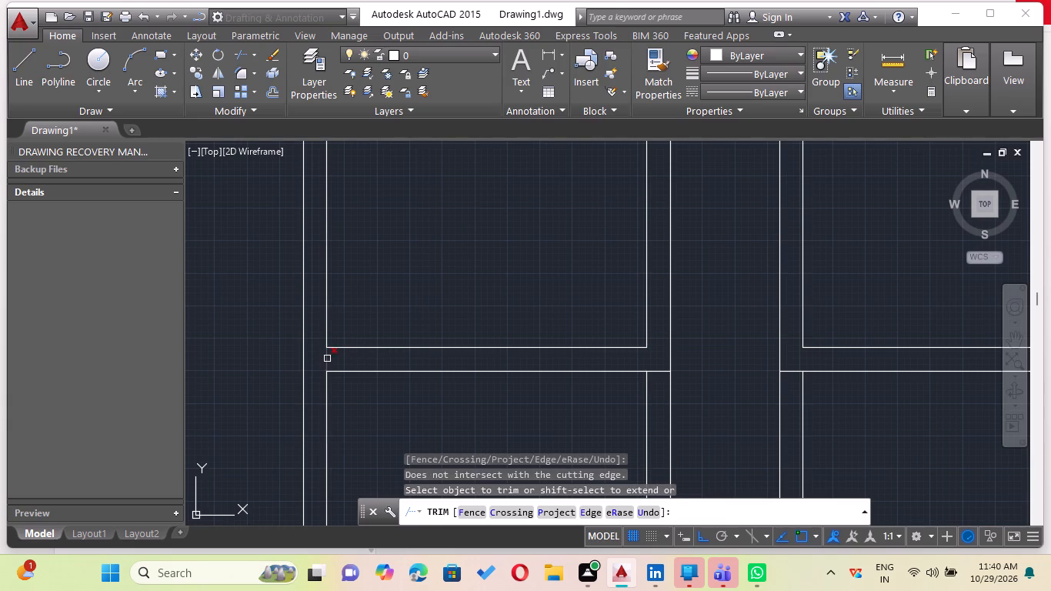
Trim the inner side-wall line segments between the new cross-wall lines at the far left and far right junctions.
left_click(325, 360)
scroll(363, 304, "down", 2)
middle_click_drag(363, 304, 366, 399)
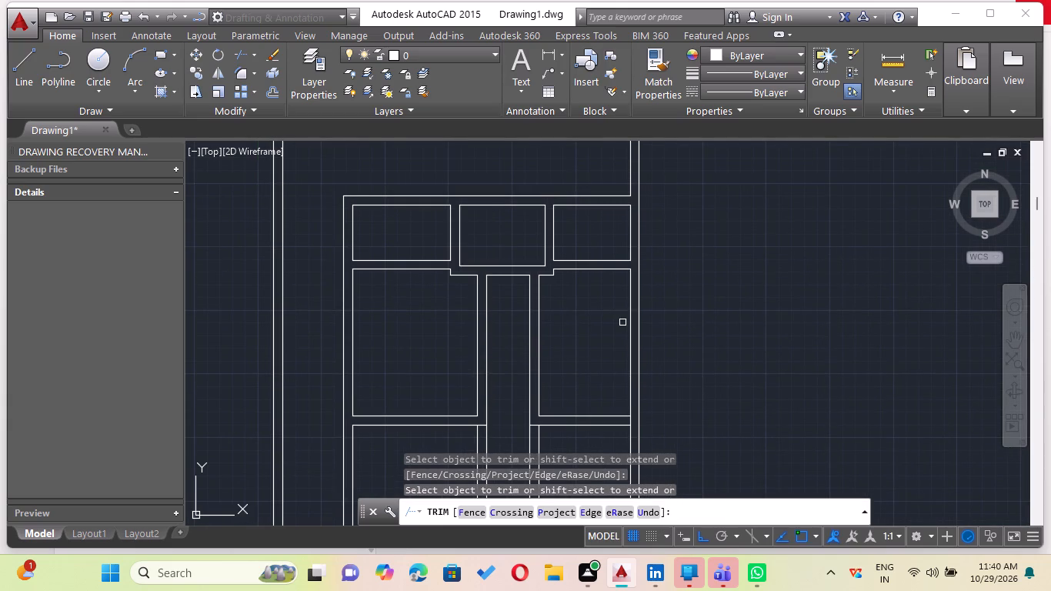
scroll(629, 440, "up", 2)
left_click(631, 399)
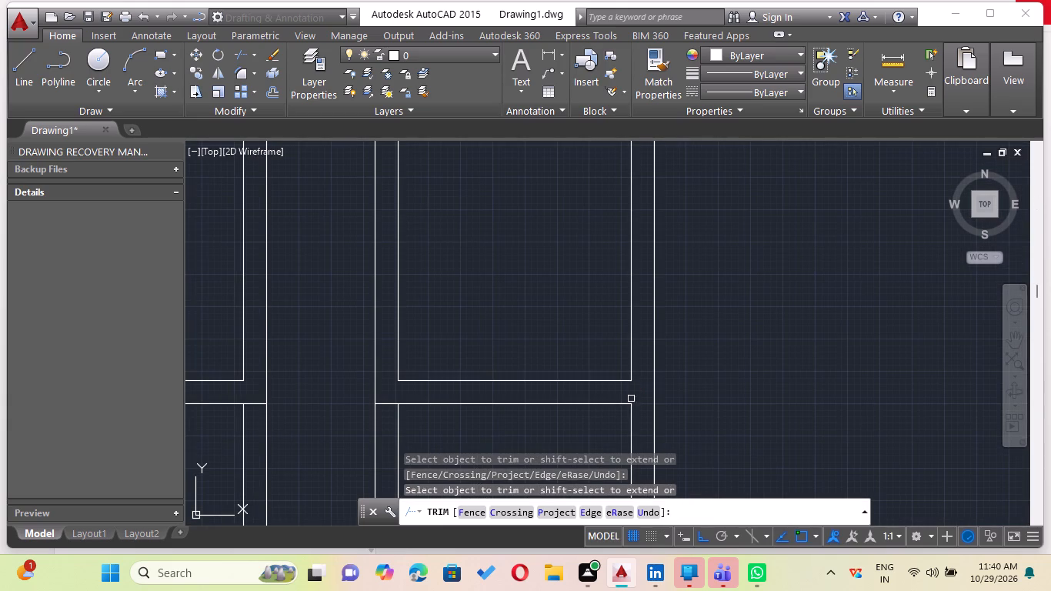
scroll(649, 380, "down", 4)
middle_click(706, 387)
scroll(706, 387, "up", 1)
key("Escape")
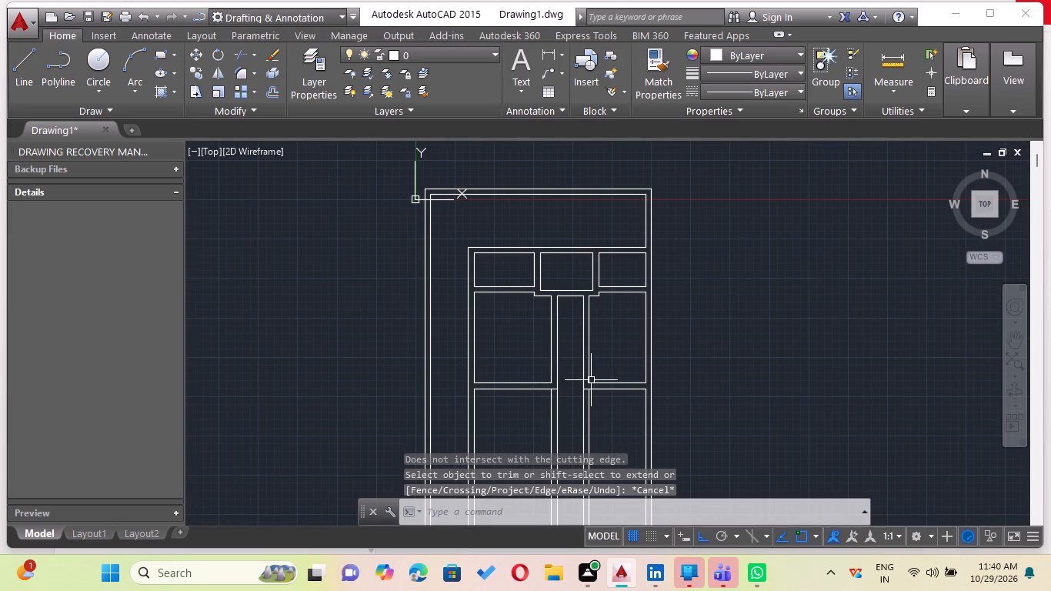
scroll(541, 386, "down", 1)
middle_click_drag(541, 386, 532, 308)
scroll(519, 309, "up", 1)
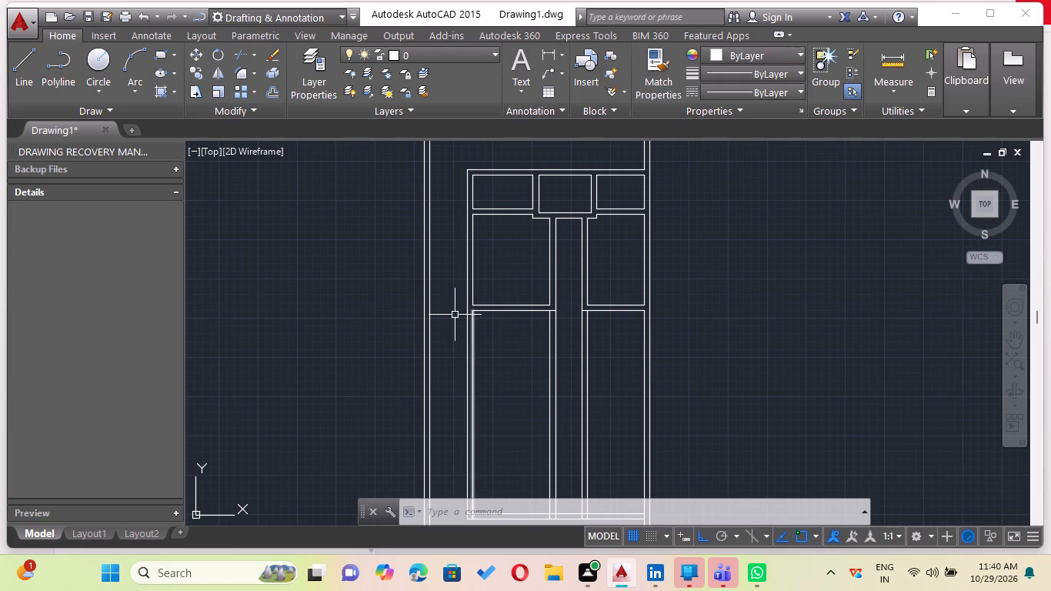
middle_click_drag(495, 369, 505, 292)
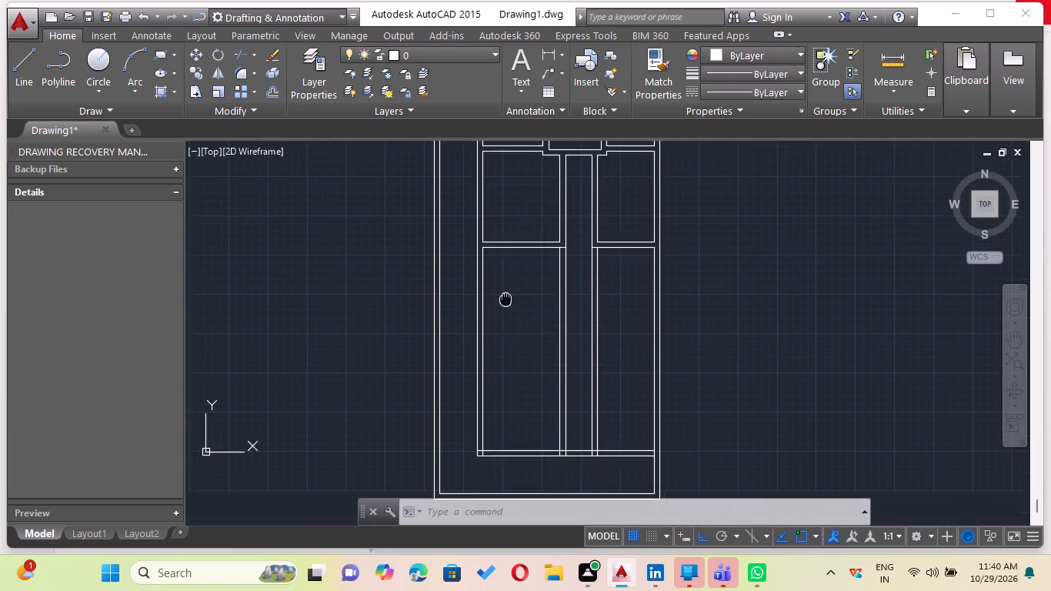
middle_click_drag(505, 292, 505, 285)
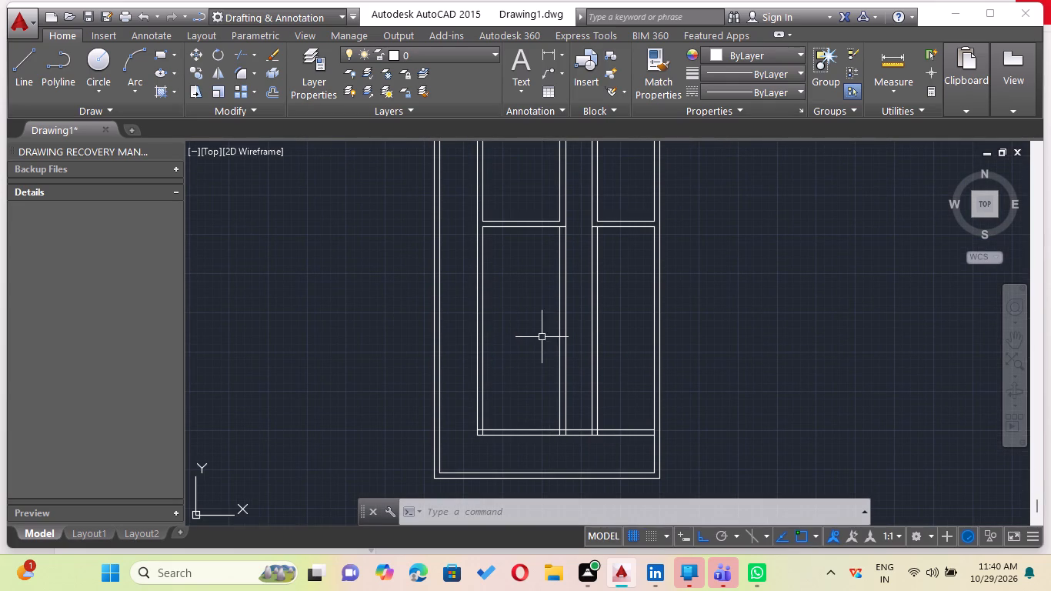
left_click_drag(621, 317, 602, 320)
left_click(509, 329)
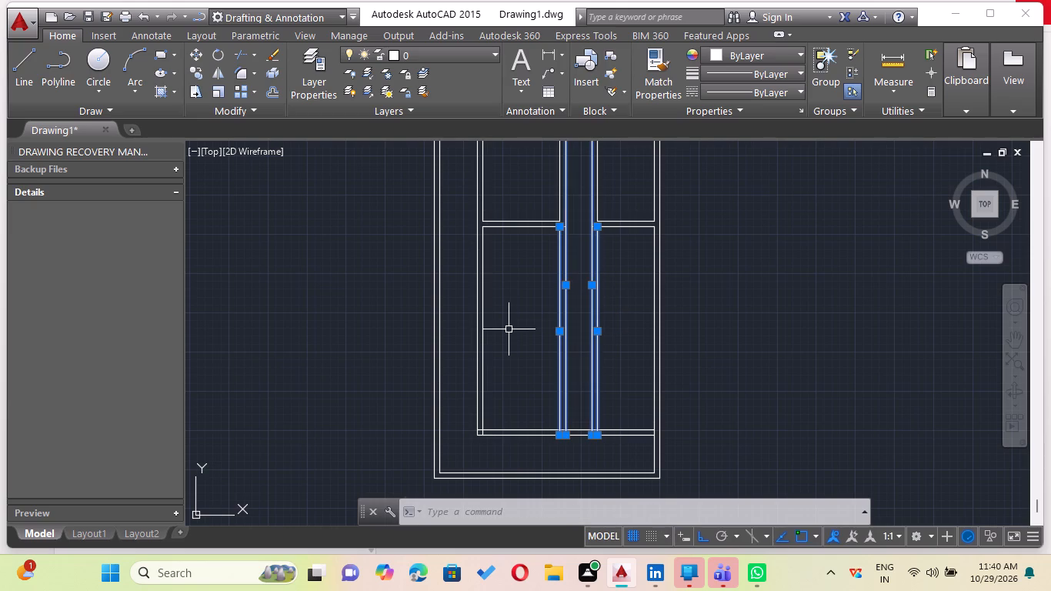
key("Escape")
Trim the ends of the four vertical partition lines between the two lines of the lower horizontal wall.
type("tr")
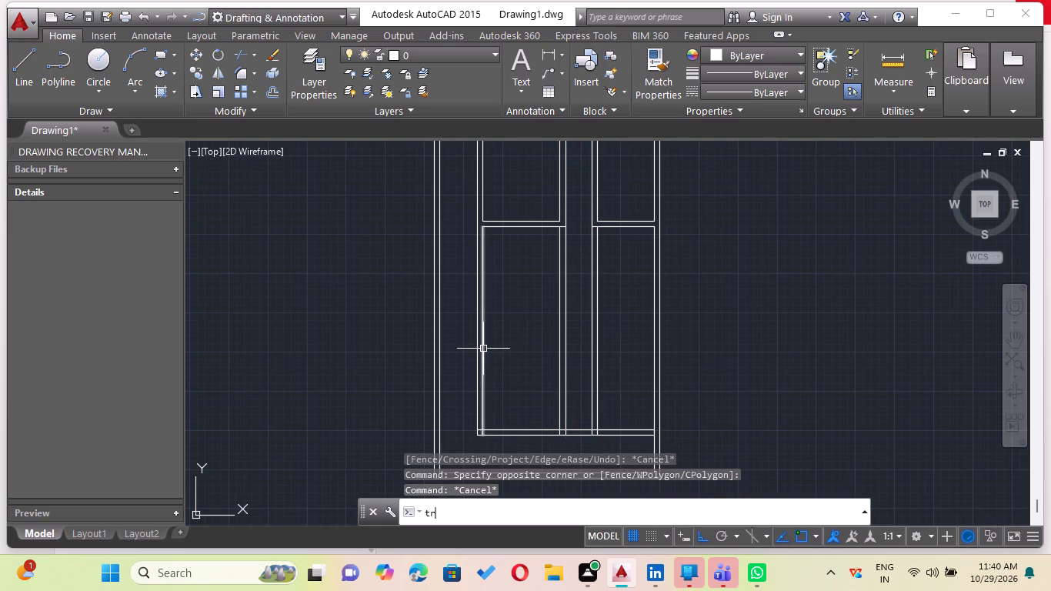
key("Return")
key("Return")
scroll(602, 424, "up", 4)
middle_click_drag(587, 446, 585, 364)
left_click_drag(597, 369, 595, 370)
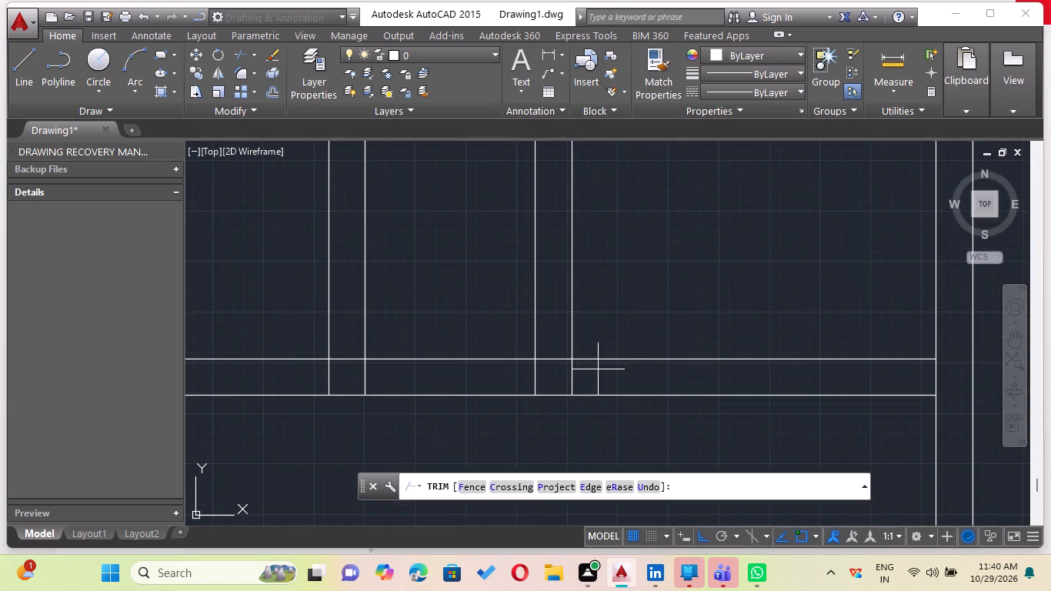
left_click_drag(595, 370, 562, 375)
left_click(289, 380)
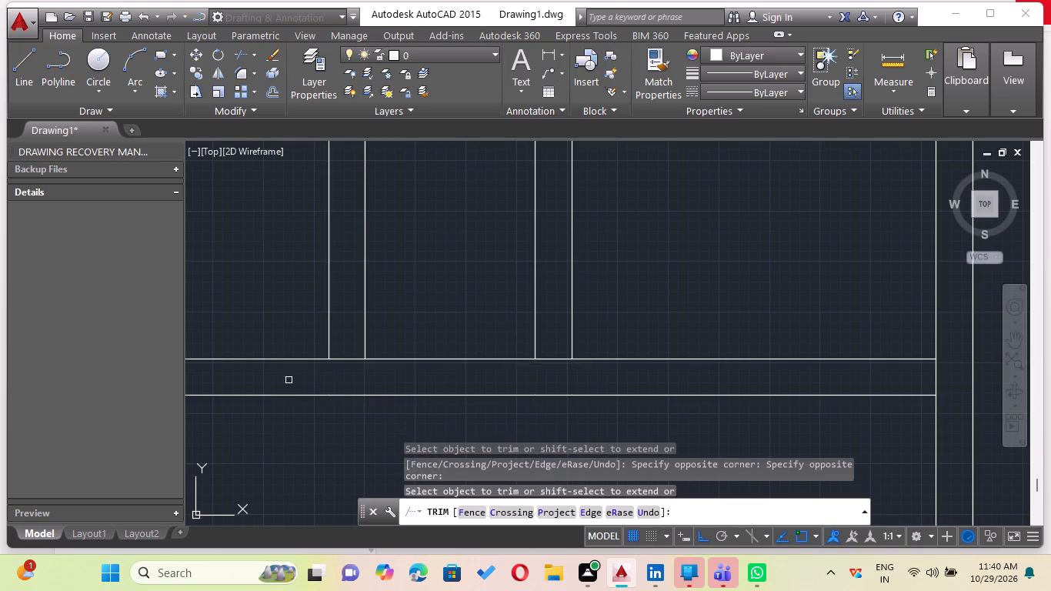
Trim the two passage-side partition lines below the left and right cross walls.
scroll(300, 379, "down", 2)
left_click_drag(450, 202, 443, 205)
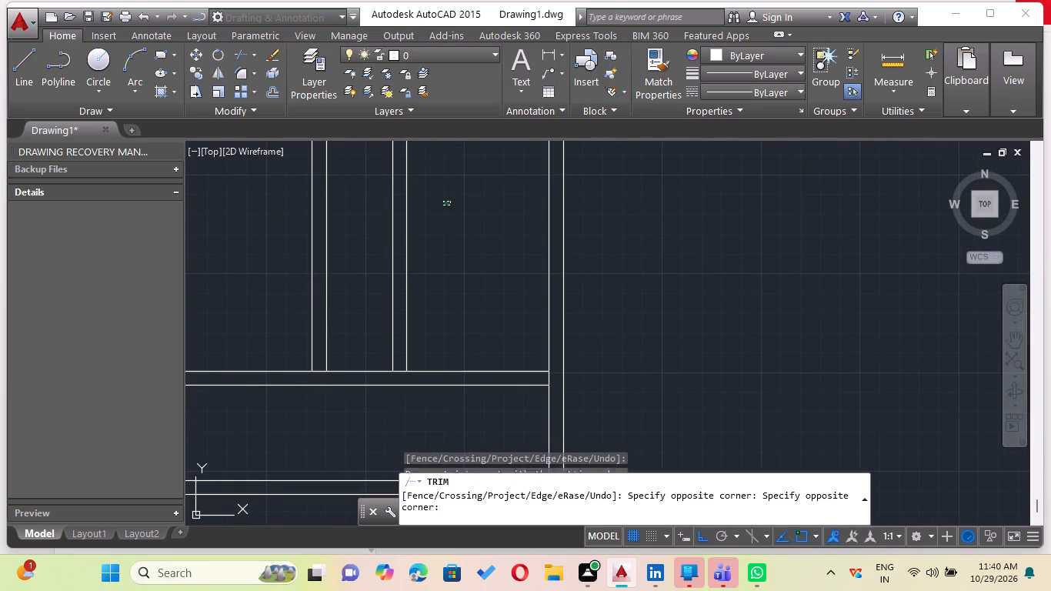
left_click(232, 245)
scroll(302, 221, "down", 2)
middle_click_drag(304, 226, 335, 367)
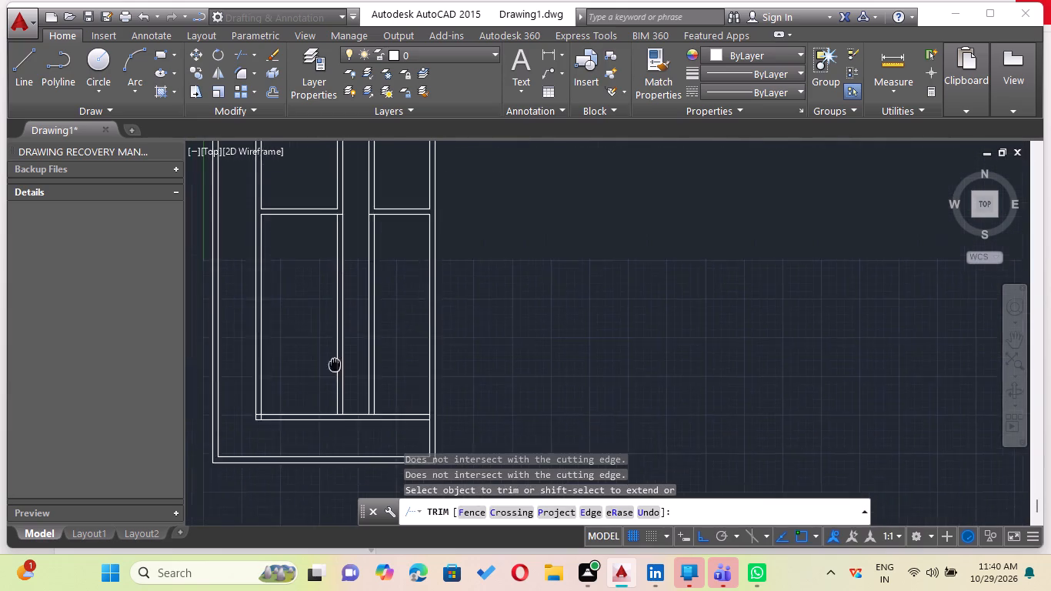
middle_click_drag(335, 367, 336, 386)
left_click(411, 322)
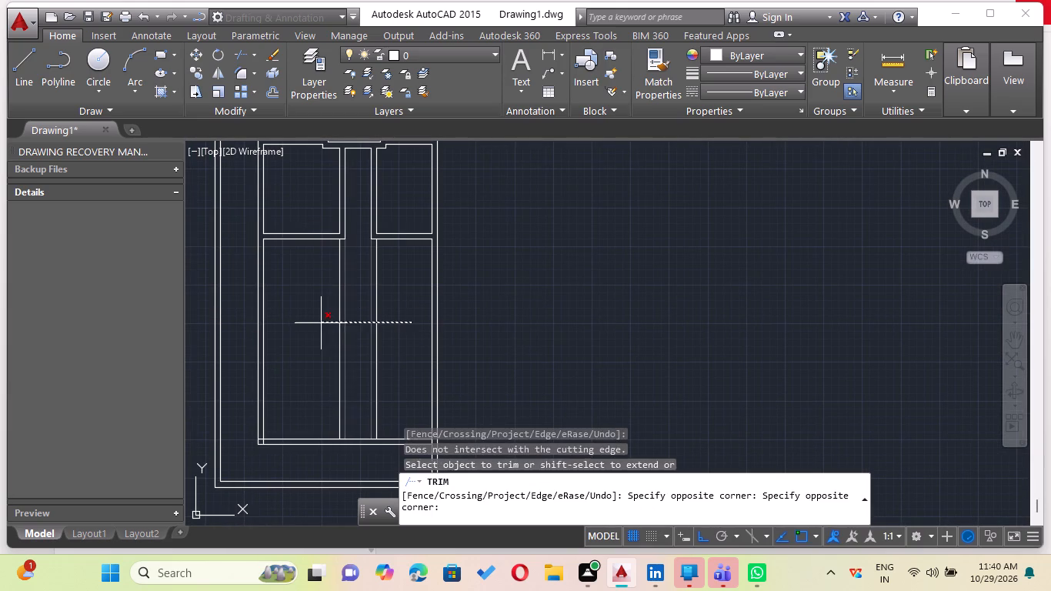
left_click(320, 323)
key("Escape")
Erase the two remaining vertical partition lines between the cross walls and the lower horizontal wall.
left_click(372, 295)
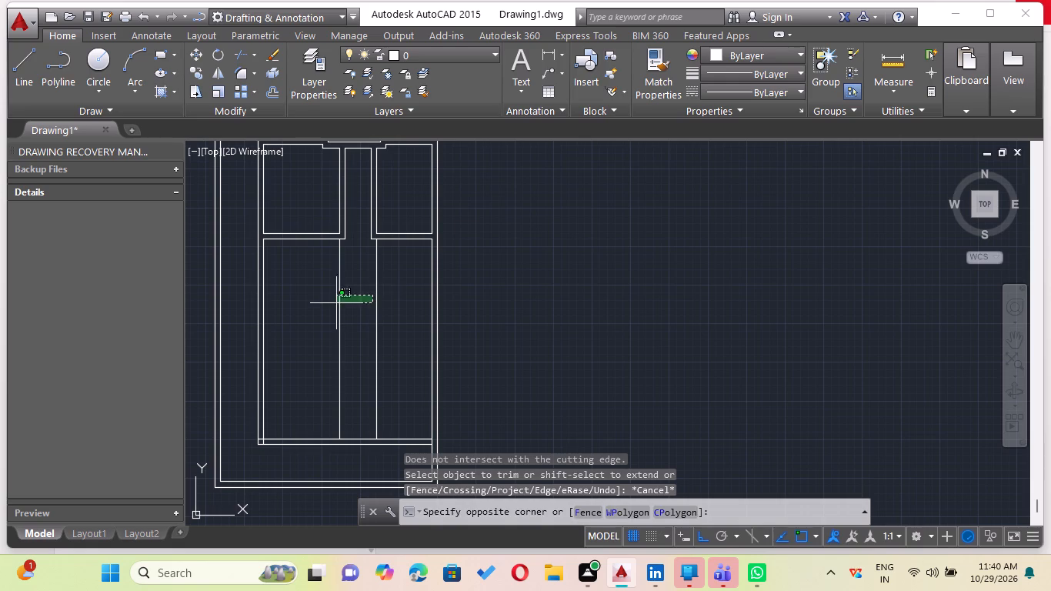
left_click(325, 308)
left_click(375, 306)
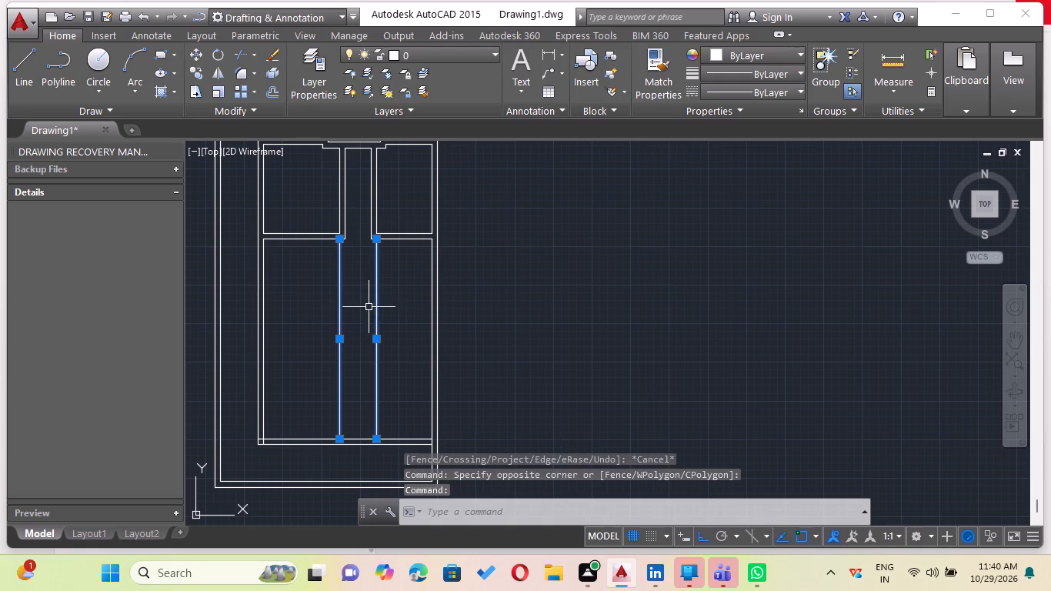
key("Delete")
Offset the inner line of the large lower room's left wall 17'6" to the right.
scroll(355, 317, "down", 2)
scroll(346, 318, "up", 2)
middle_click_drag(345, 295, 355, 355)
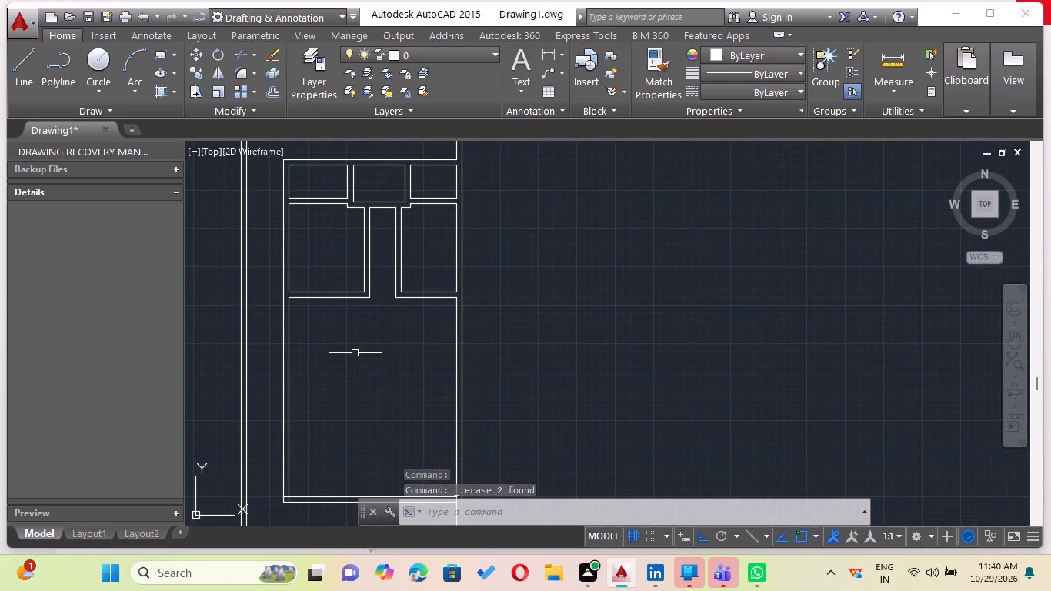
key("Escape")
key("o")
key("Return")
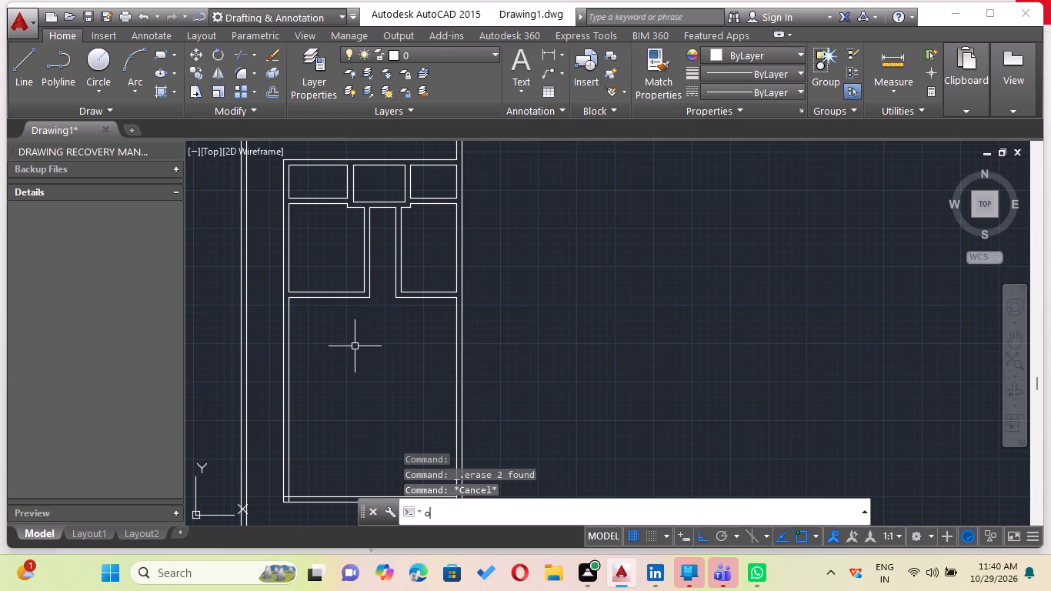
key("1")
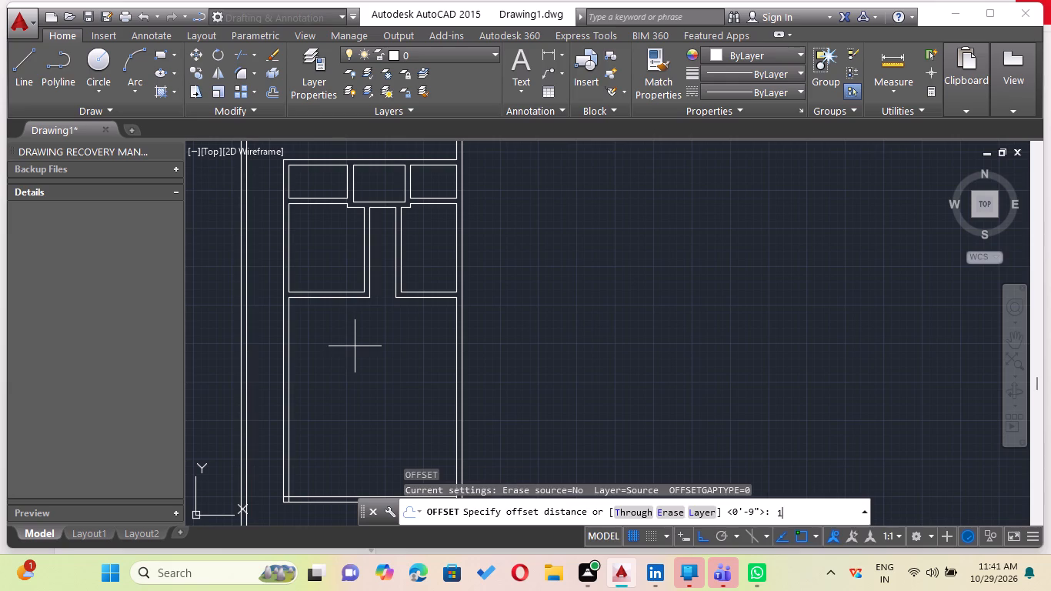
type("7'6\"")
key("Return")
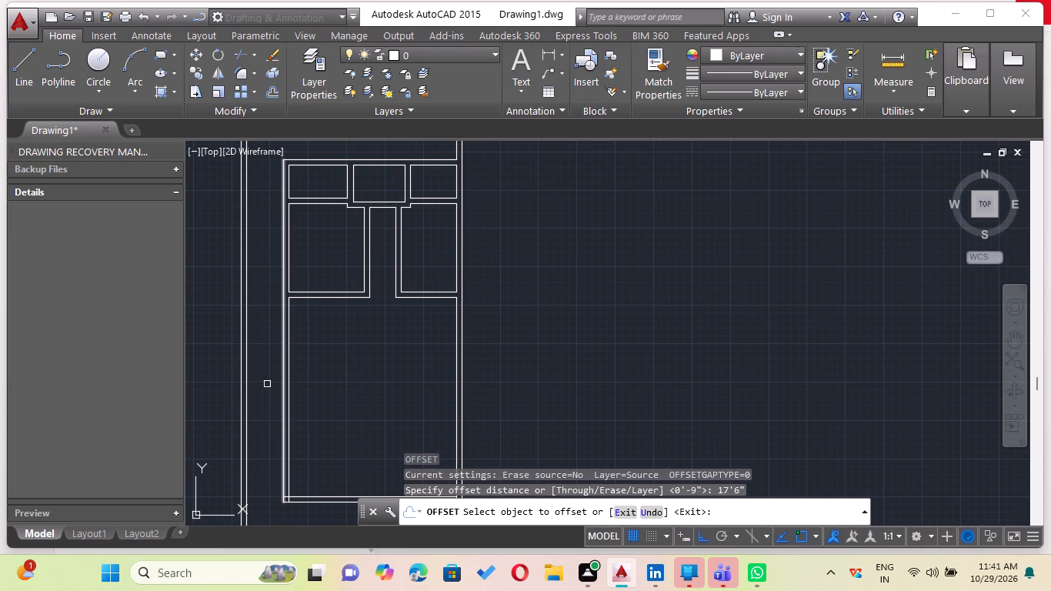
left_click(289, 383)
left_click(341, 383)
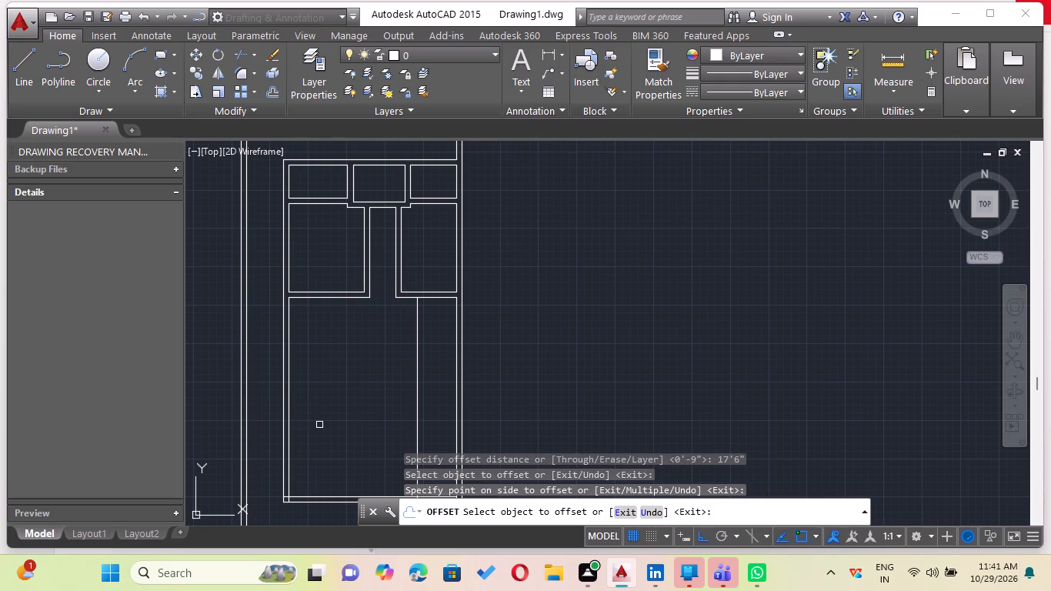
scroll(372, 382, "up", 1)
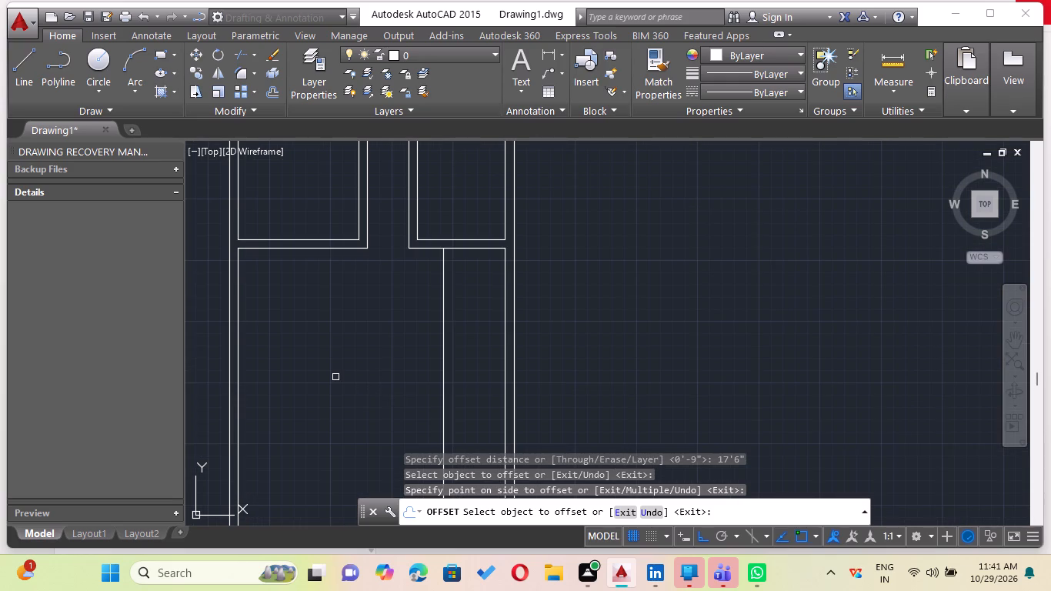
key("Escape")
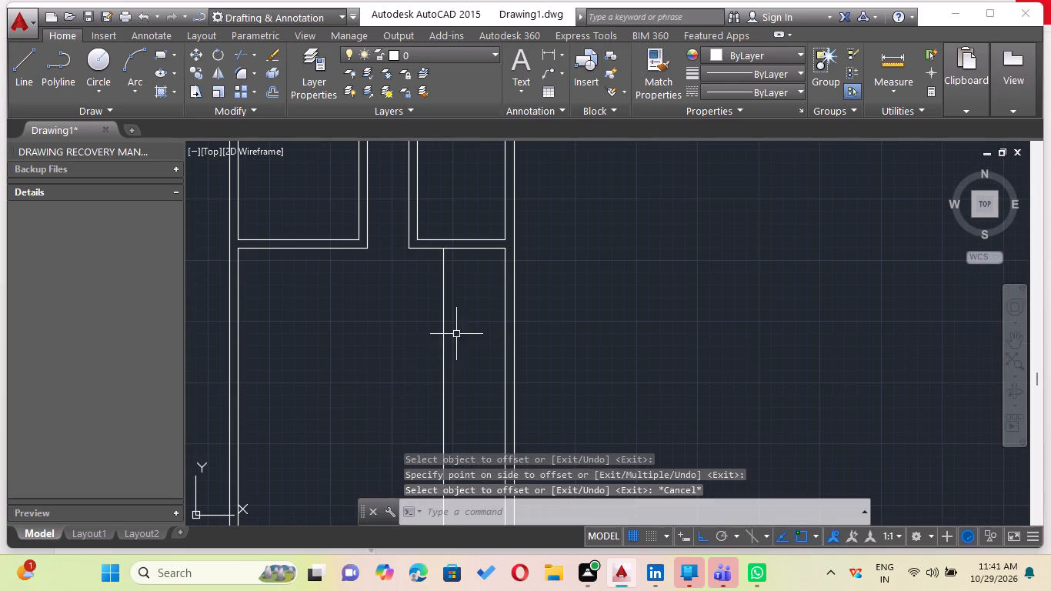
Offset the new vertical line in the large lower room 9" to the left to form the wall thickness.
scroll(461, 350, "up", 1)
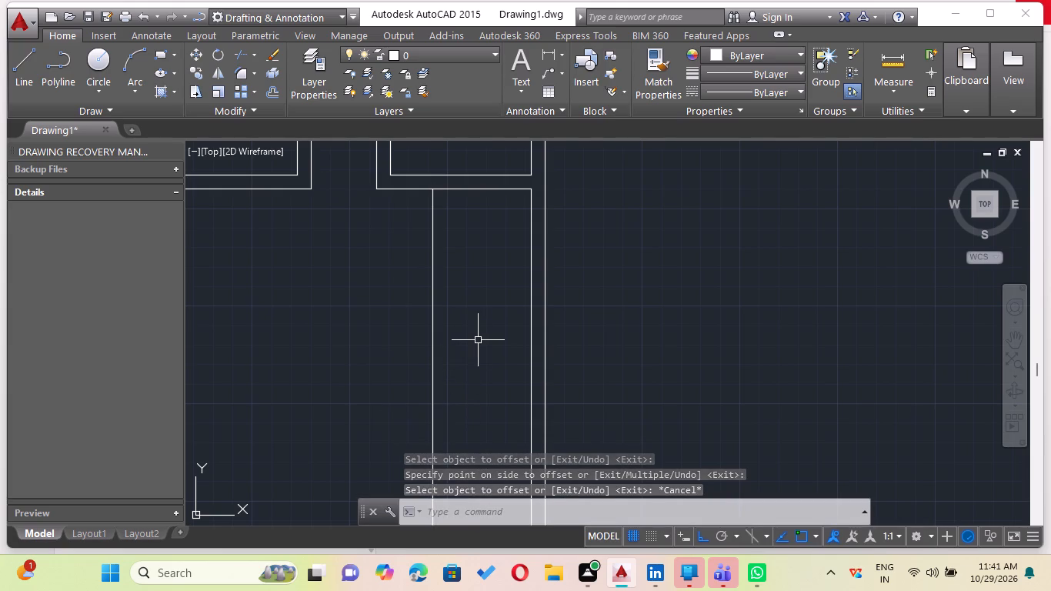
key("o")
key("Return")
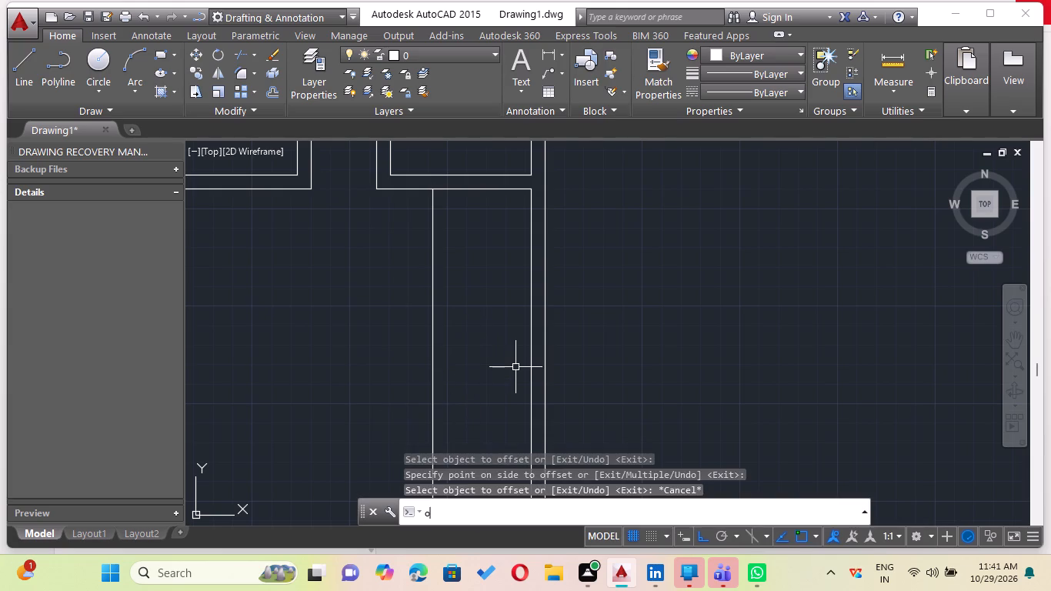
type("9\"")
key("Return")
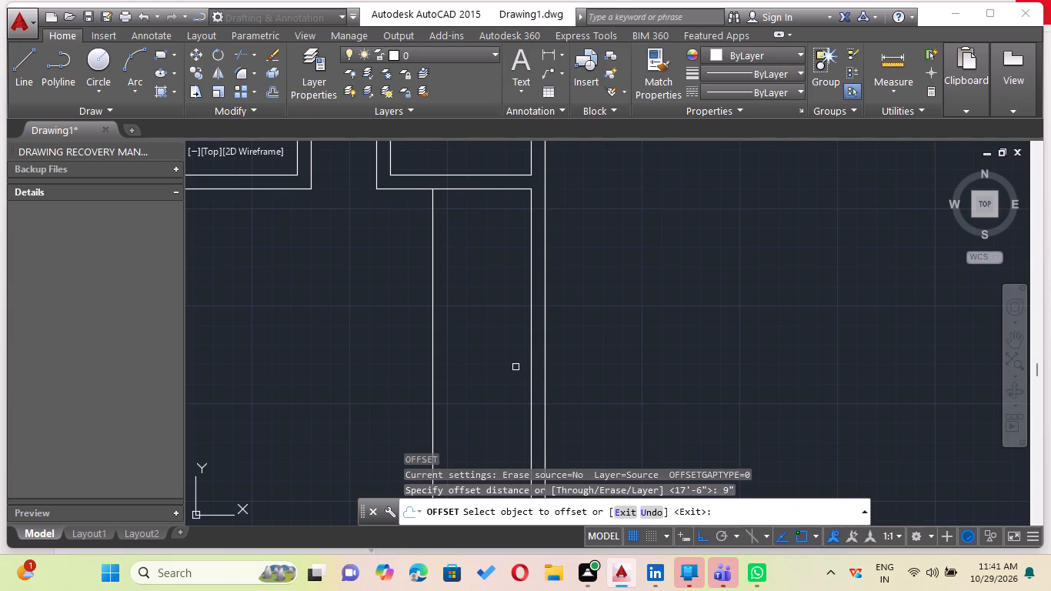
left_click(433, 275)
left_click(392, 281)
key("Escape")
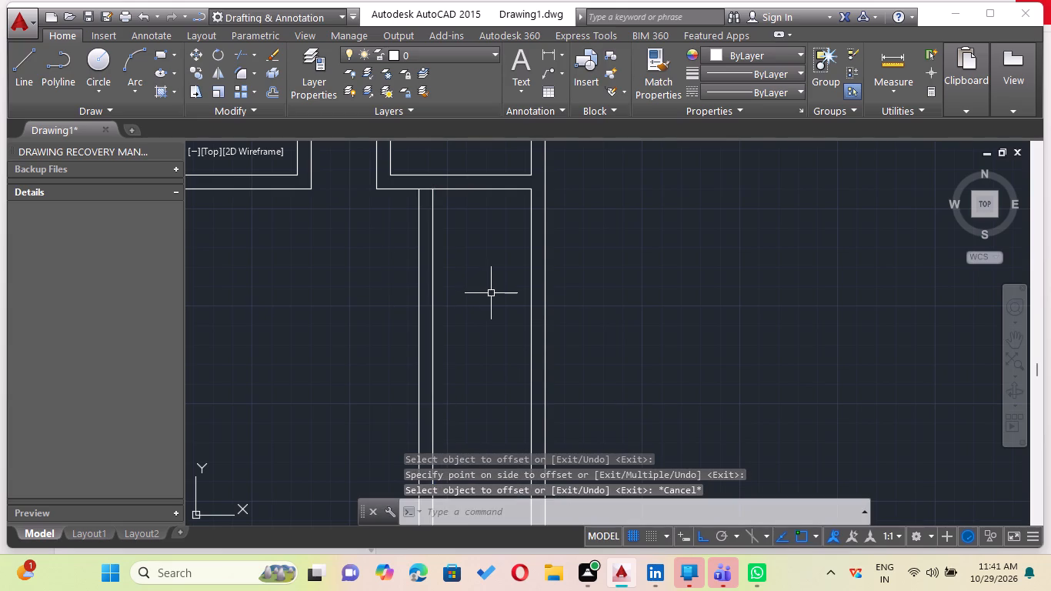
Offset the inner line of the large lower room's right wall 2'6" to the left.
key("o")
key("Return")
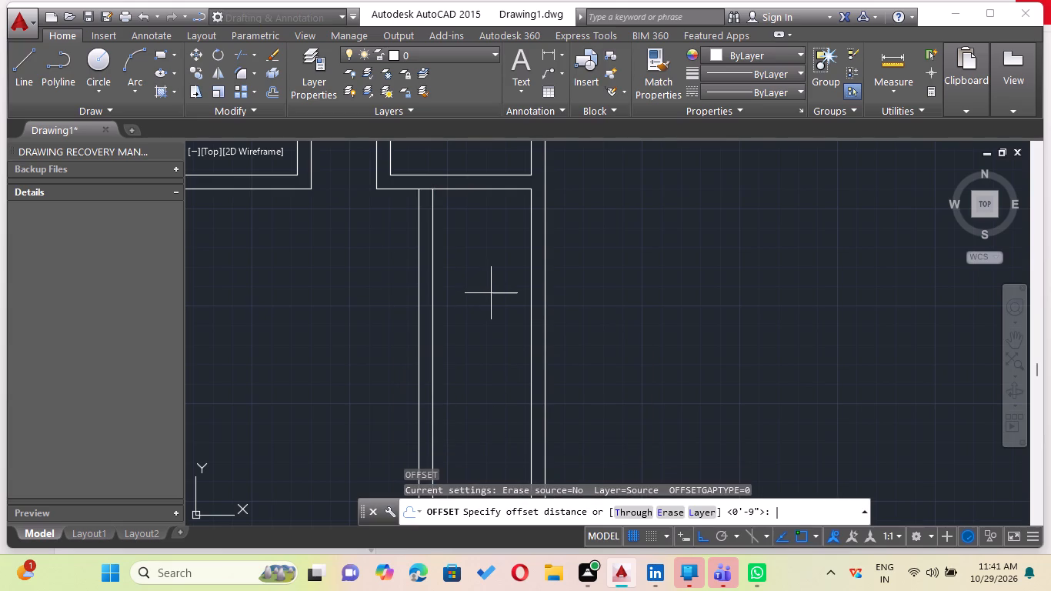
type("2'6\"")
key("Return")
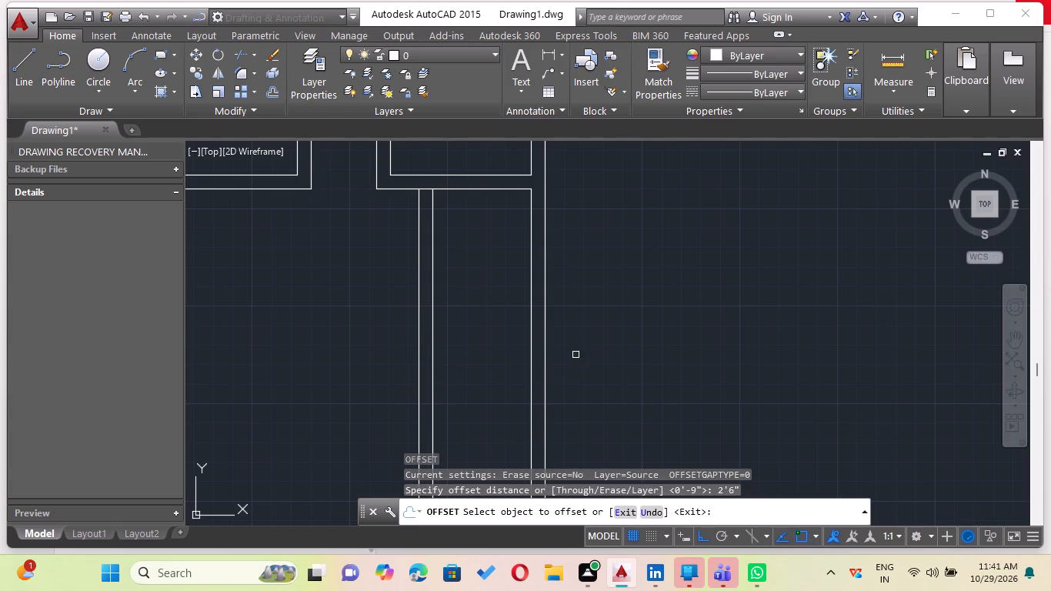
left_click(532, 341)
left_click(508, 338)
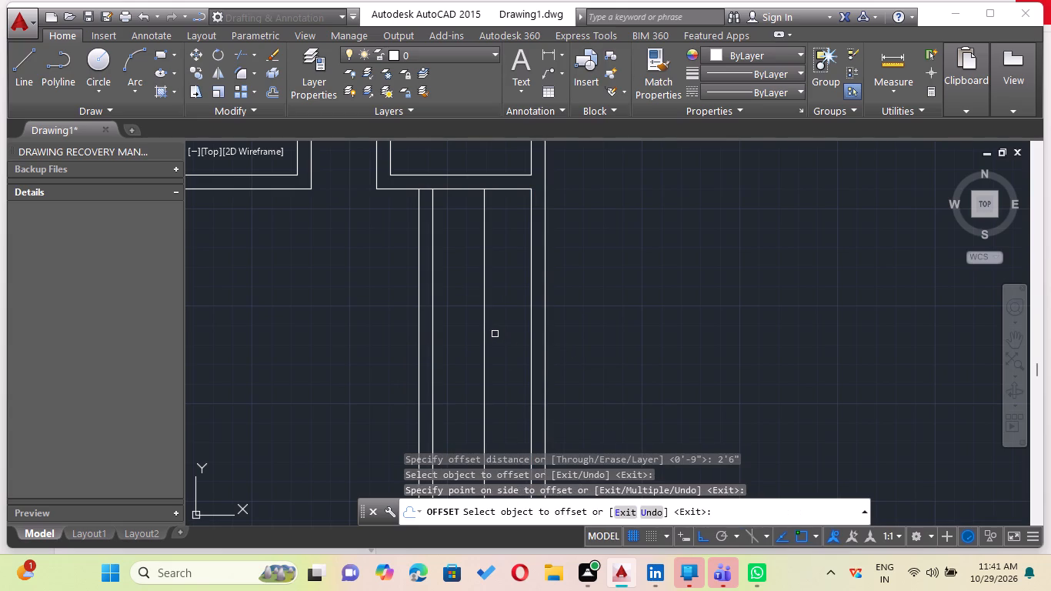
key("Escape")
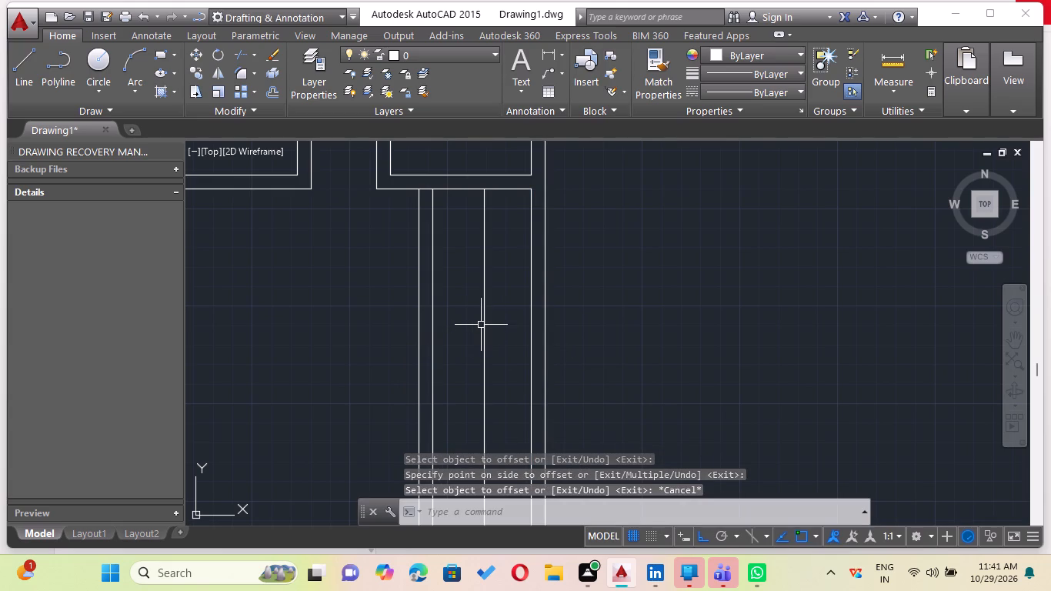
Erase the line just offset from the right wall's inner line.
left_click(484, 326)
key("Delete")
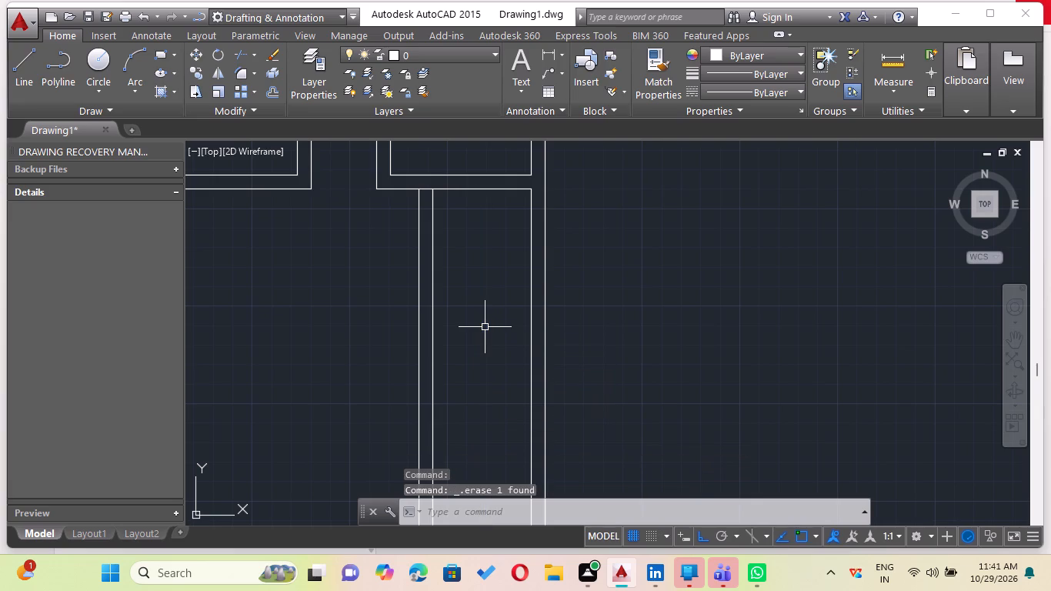
Offset the right wall's inner line 2'6" to the left inside the large lower room.
key("o")
key("Return")
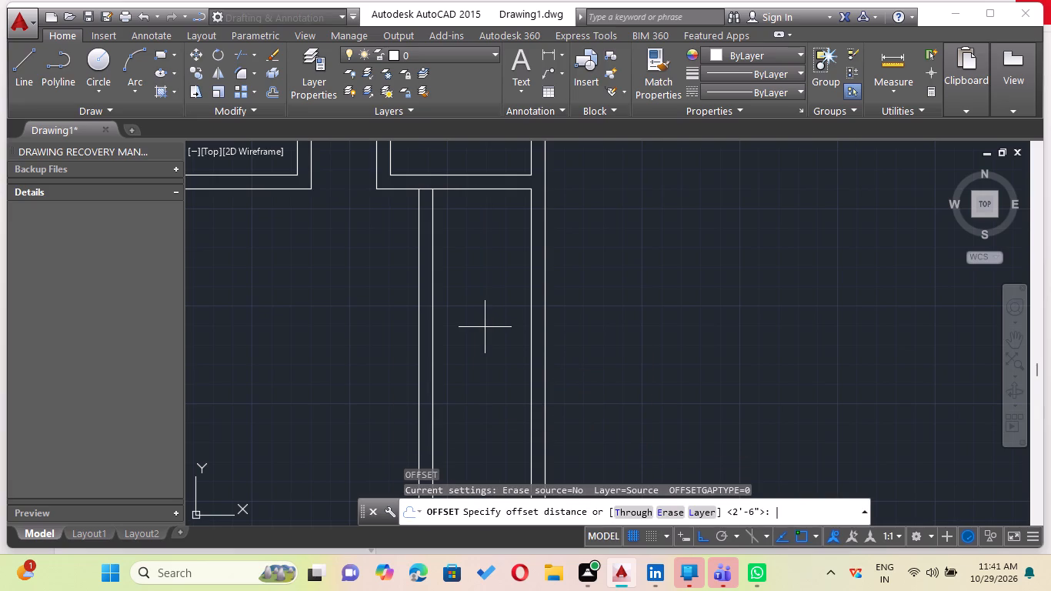
type("2'6\"")
key("Return")
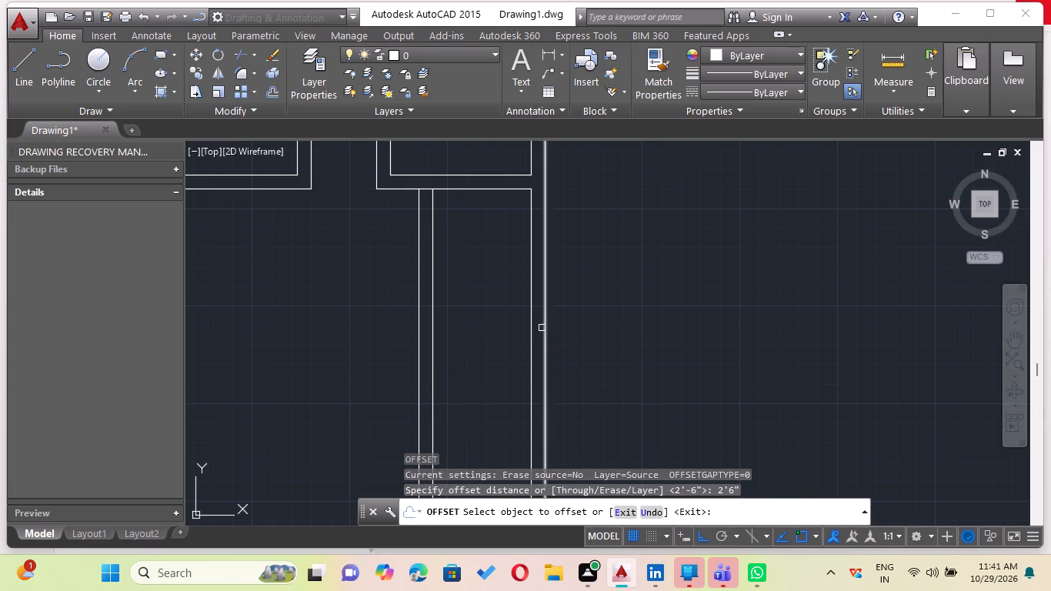
left_click(529, 333)
left_click(505, 324)
key("Escape")
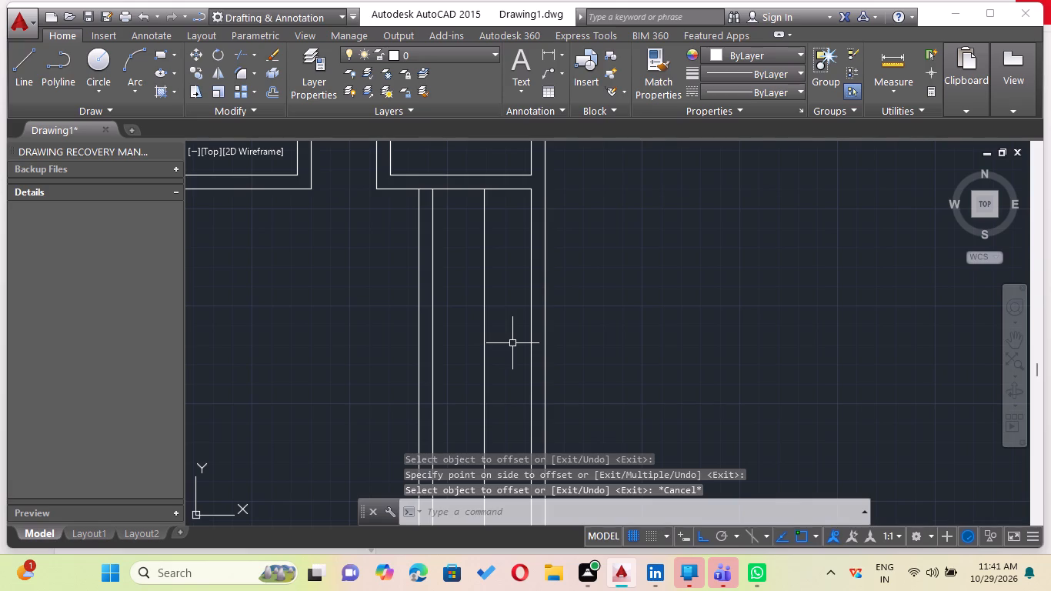
Offset the new vertical line beside the right wall 9" to the left to form the wall thickness.
key("o")
key("Return")
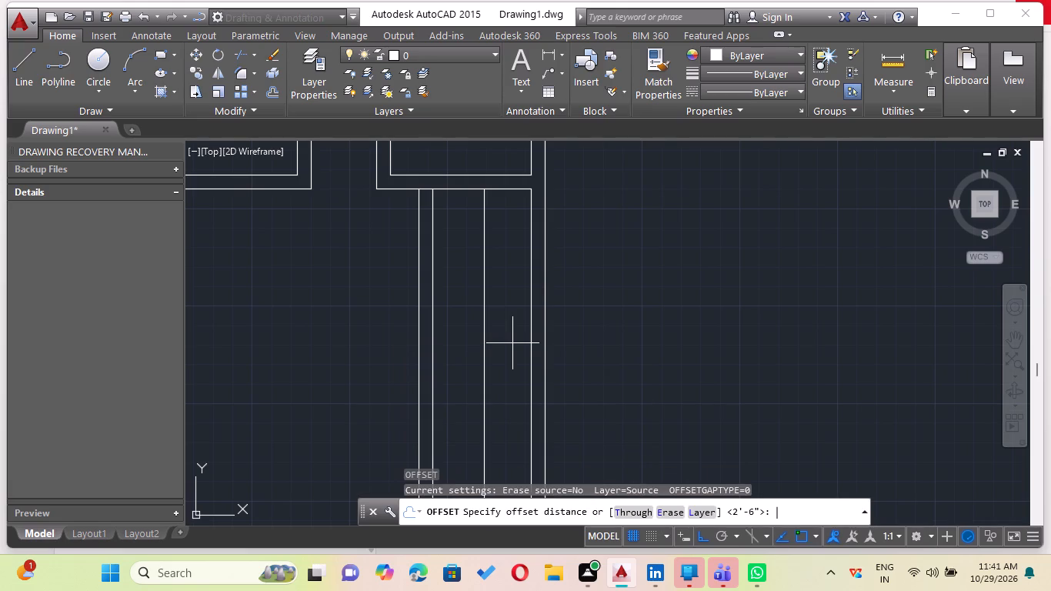
type("9\"")
key("Return")
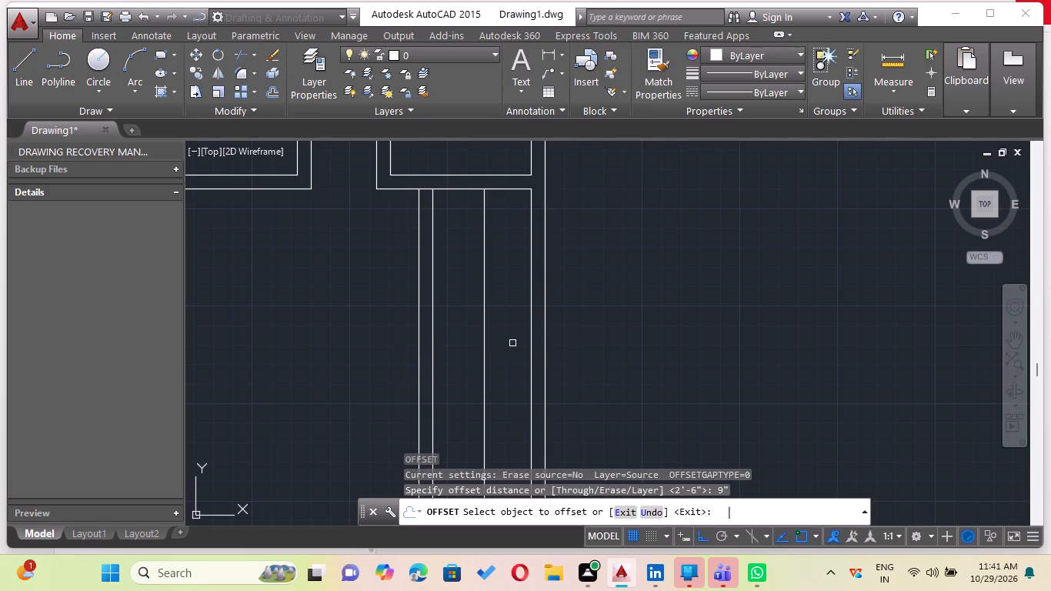
left_click(482, 375)
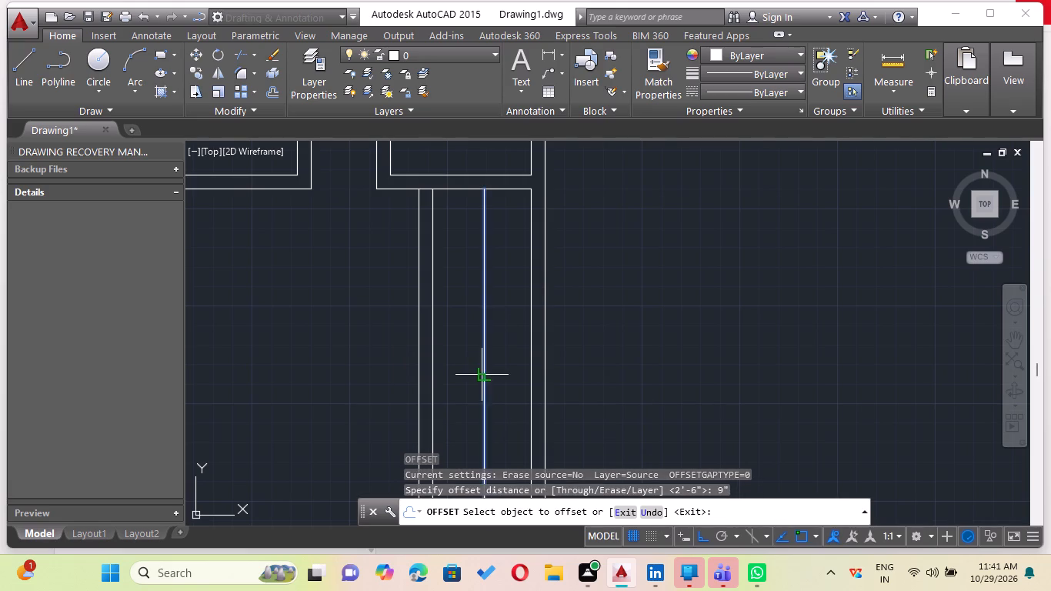
left_click(472, 371)
key("Escape")
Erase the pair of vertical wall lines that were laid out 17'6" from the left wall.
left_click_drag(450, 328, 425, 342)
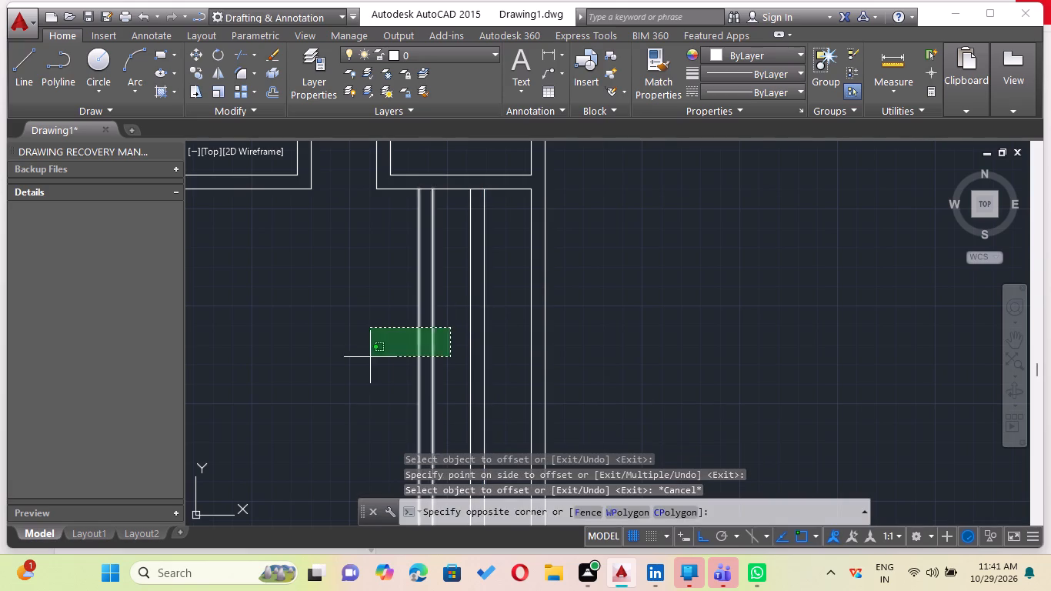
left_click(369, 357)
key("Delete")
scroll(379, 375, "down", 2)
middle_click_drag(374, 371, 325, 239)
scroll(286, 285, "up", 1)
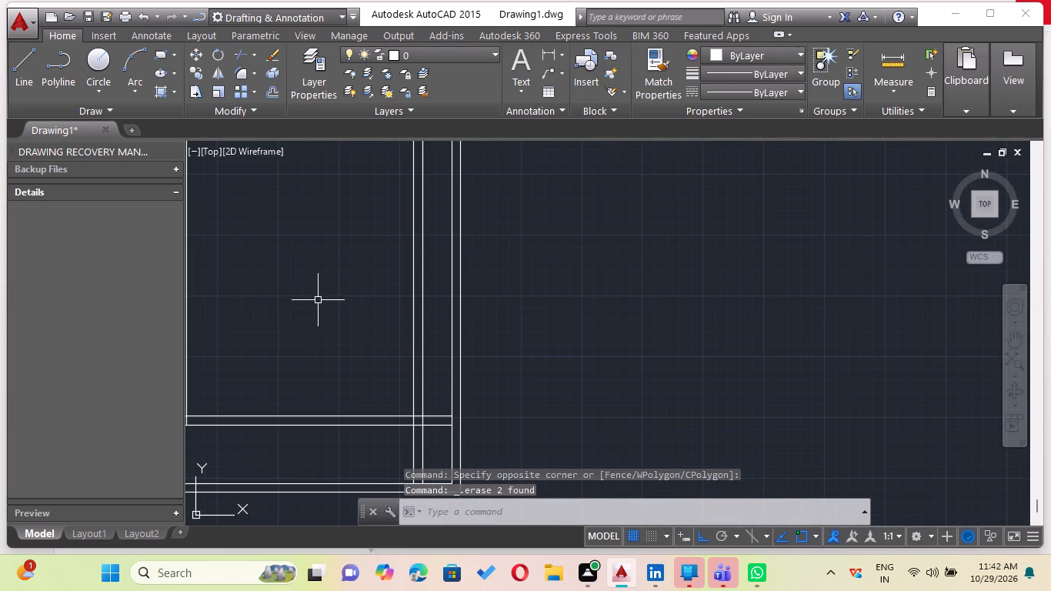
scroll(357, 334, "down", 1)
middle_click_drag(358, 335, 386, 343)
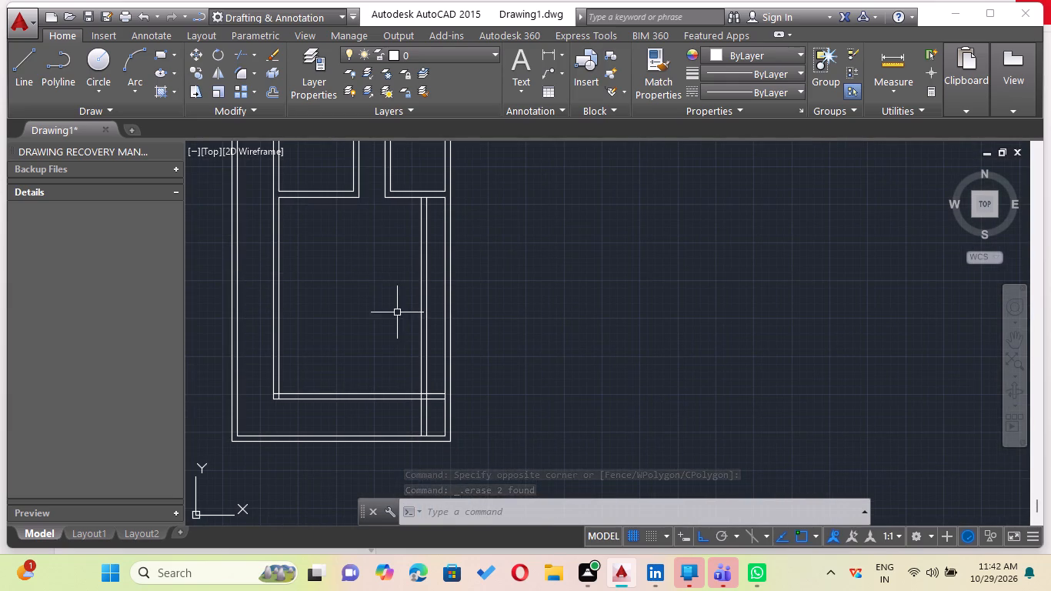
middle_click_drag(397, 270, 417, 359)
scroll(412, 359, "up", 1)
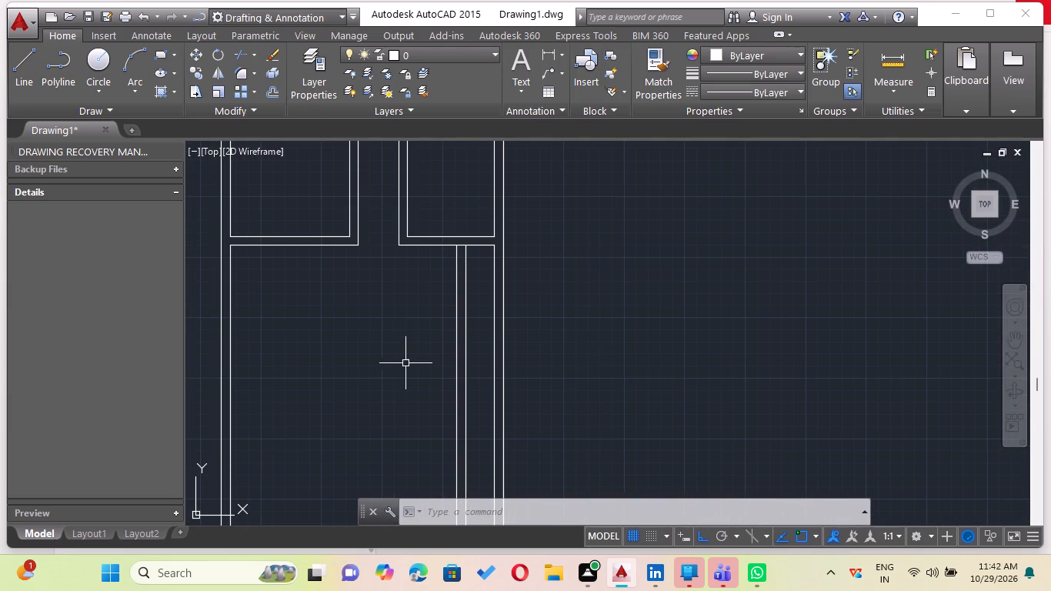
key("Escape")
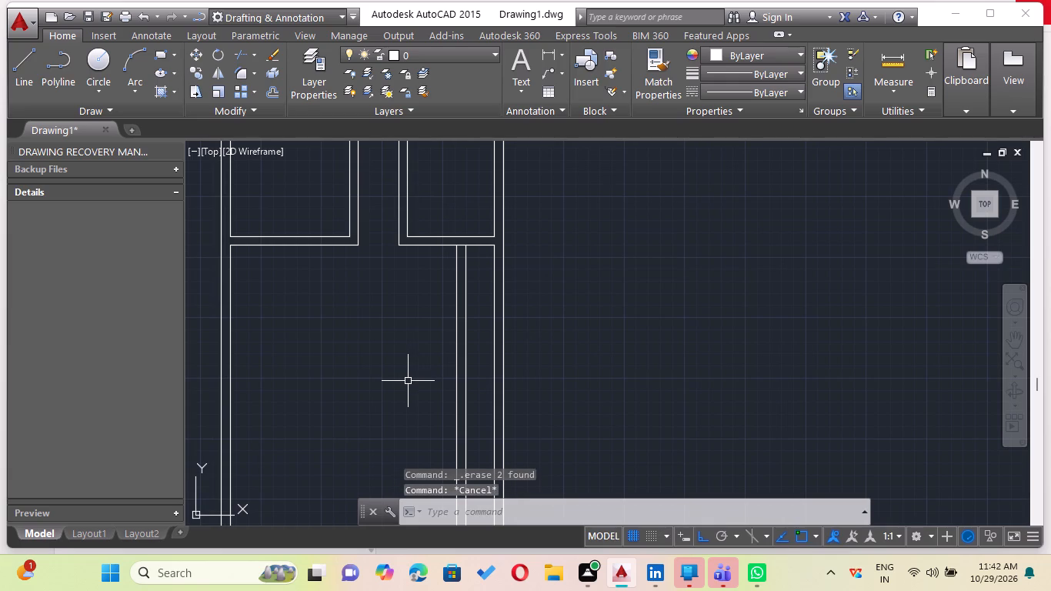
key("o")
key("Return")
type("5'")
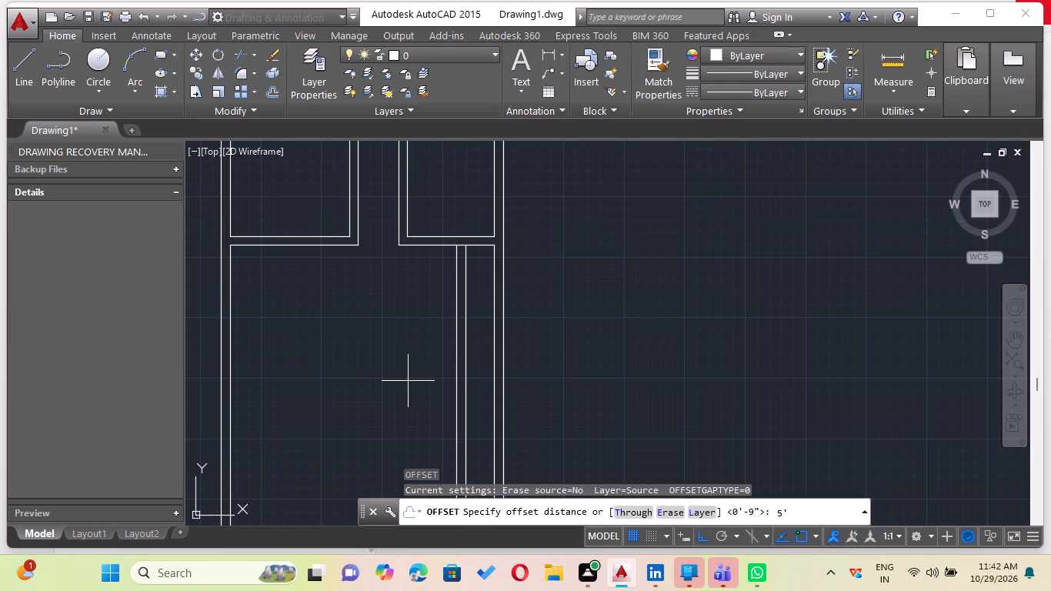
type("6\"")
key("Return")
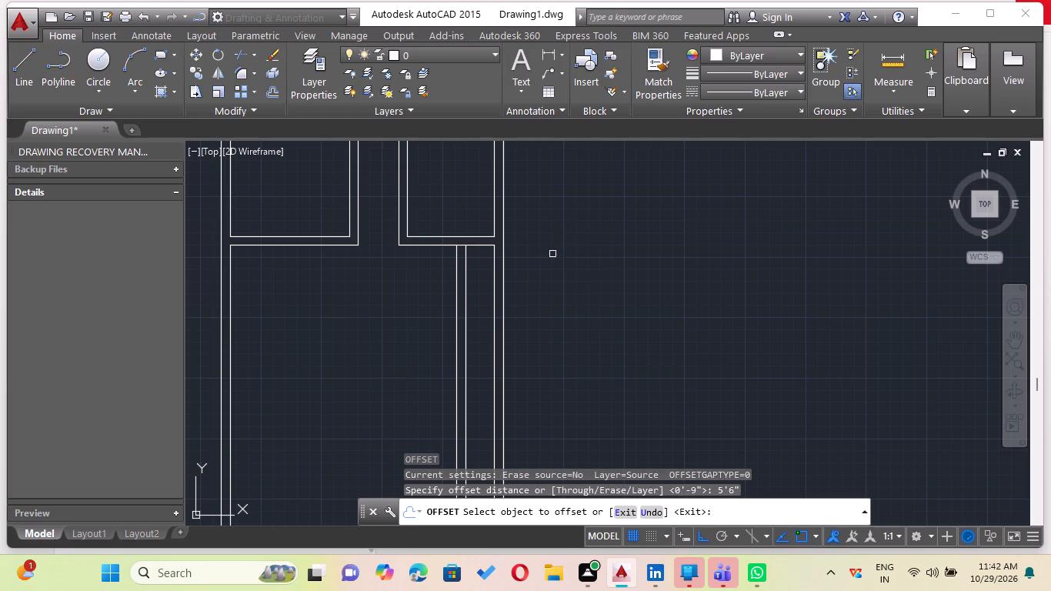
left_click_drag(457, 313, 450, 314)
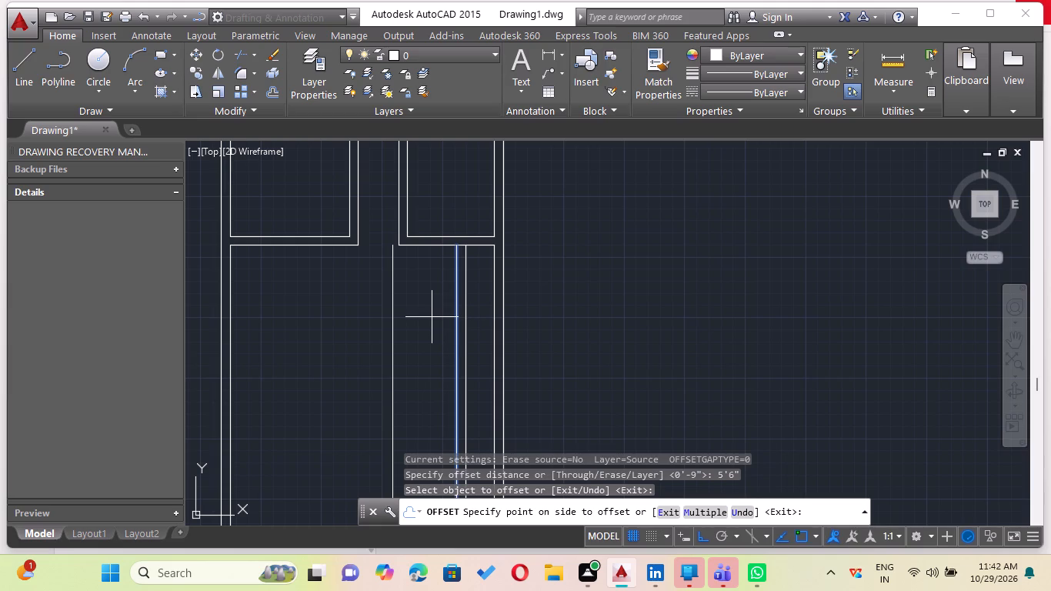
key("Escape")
Erase the left line of the 9" wall pair beside the 2'6" side strip in the large lower room.
left_click(457, 299)
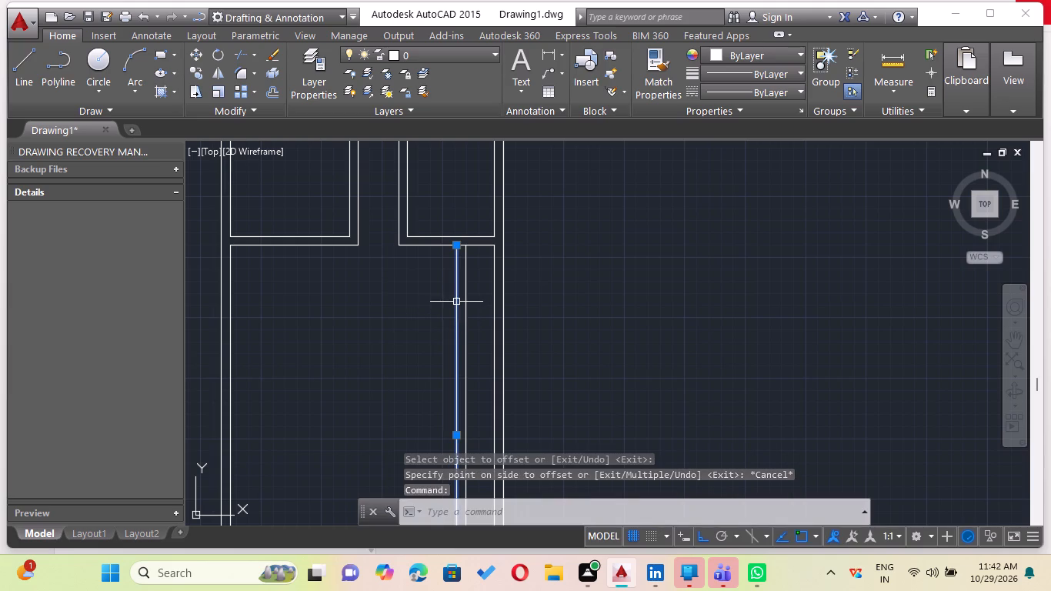
key("Delete")
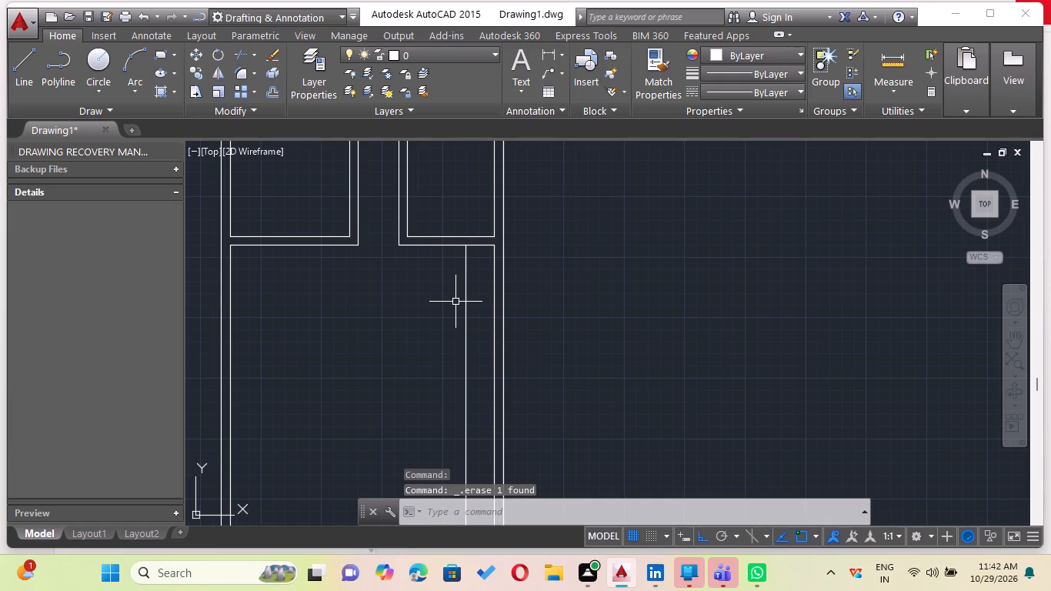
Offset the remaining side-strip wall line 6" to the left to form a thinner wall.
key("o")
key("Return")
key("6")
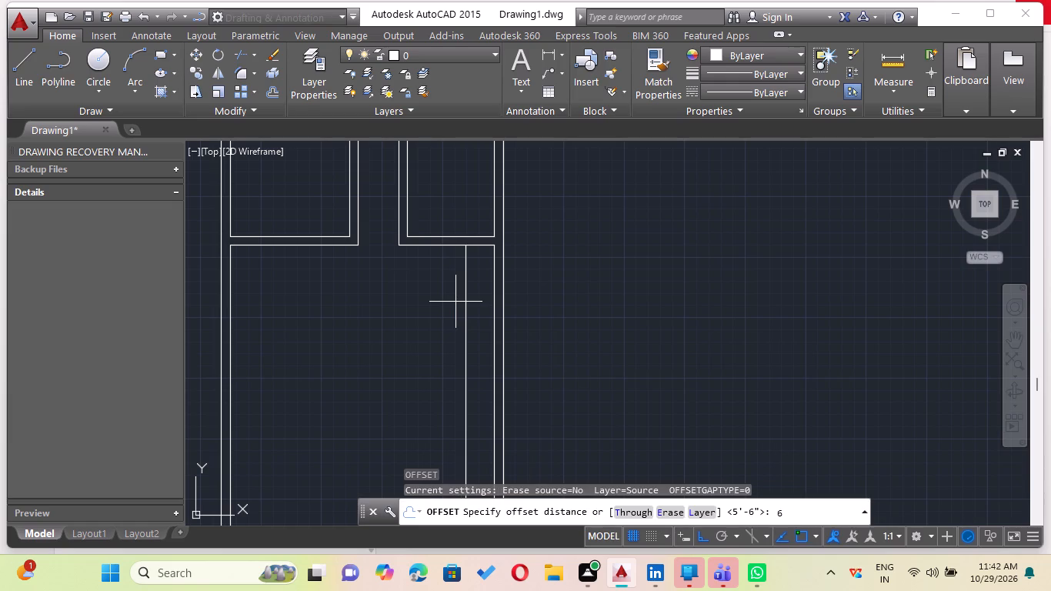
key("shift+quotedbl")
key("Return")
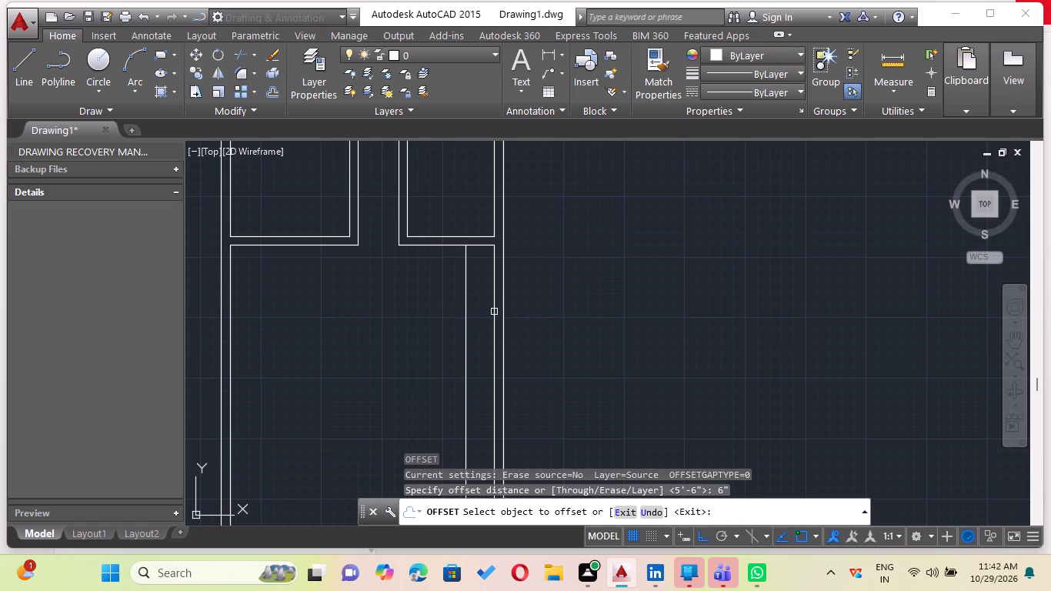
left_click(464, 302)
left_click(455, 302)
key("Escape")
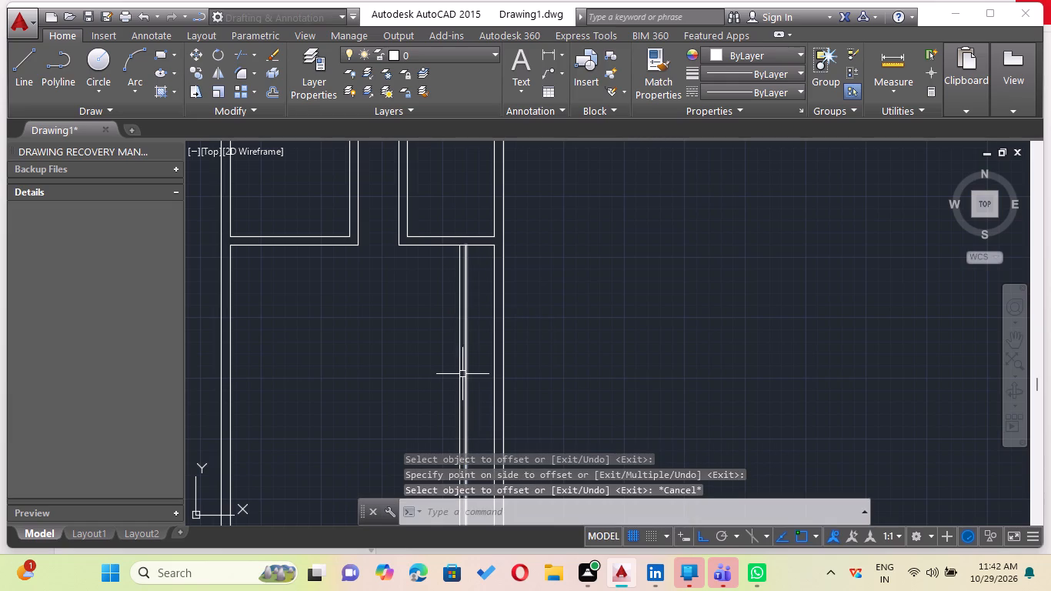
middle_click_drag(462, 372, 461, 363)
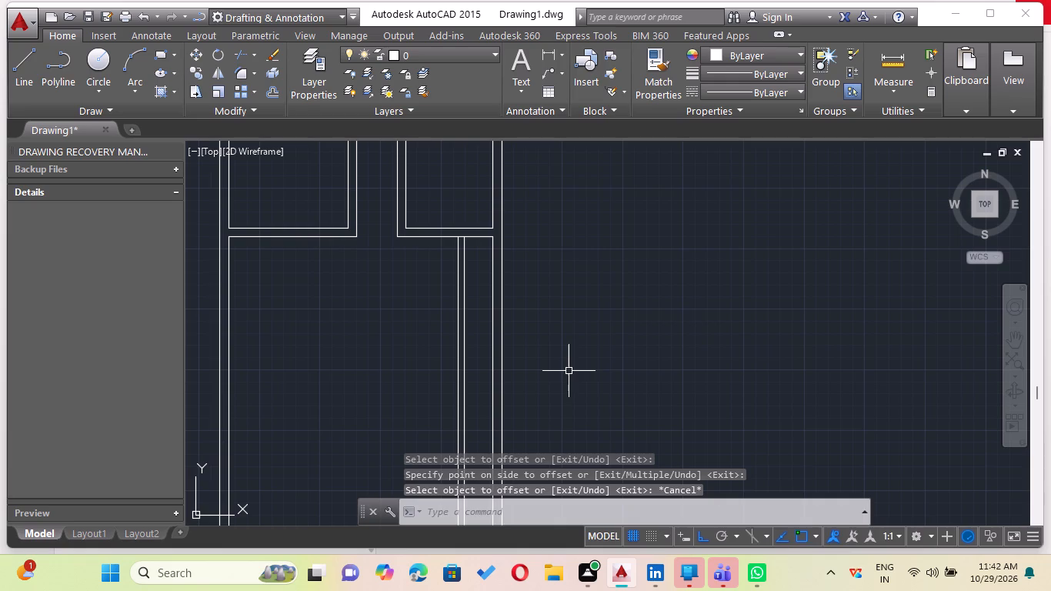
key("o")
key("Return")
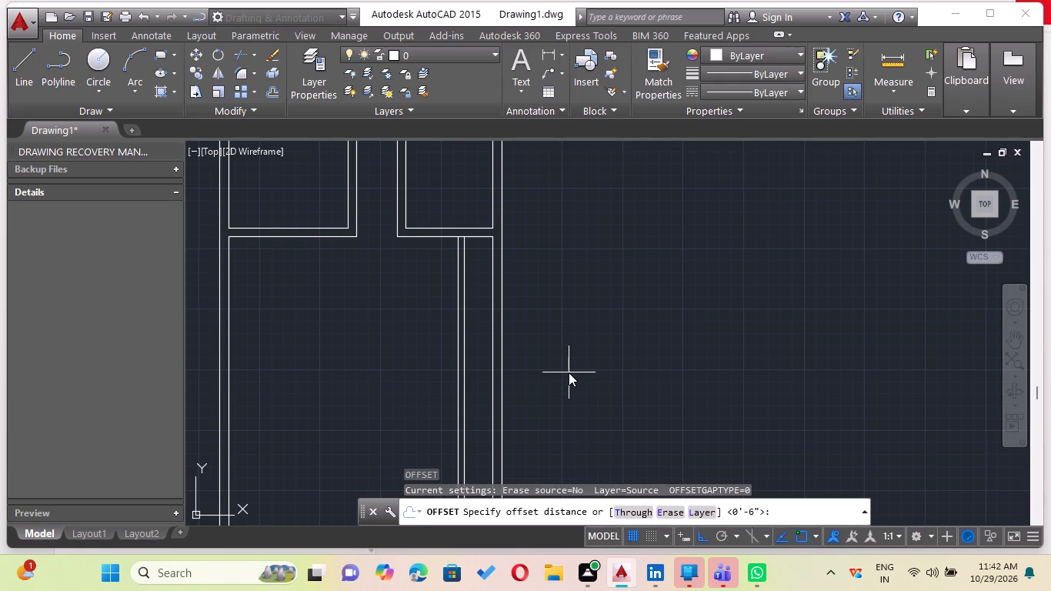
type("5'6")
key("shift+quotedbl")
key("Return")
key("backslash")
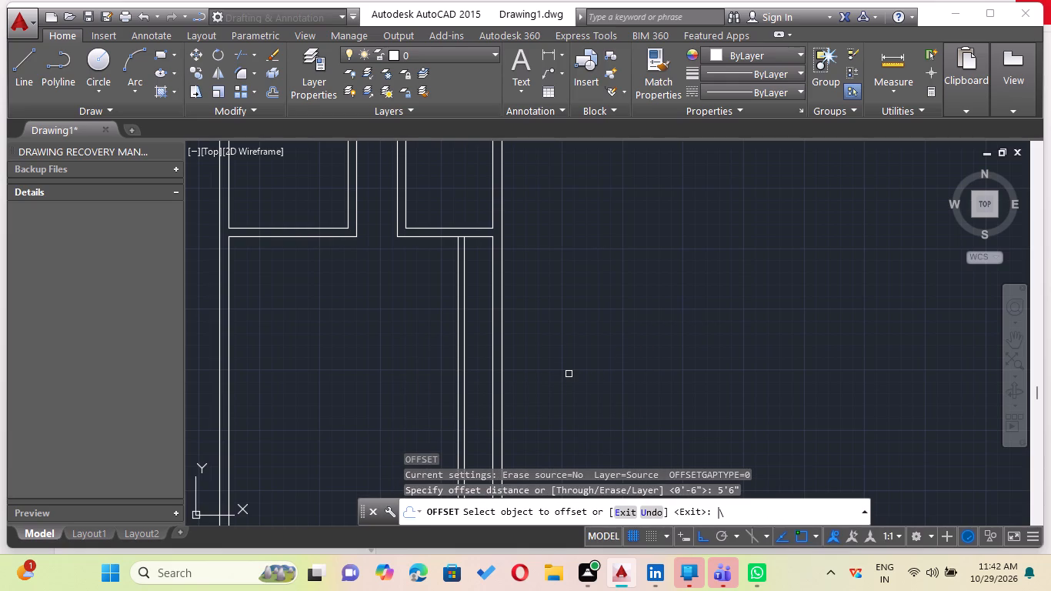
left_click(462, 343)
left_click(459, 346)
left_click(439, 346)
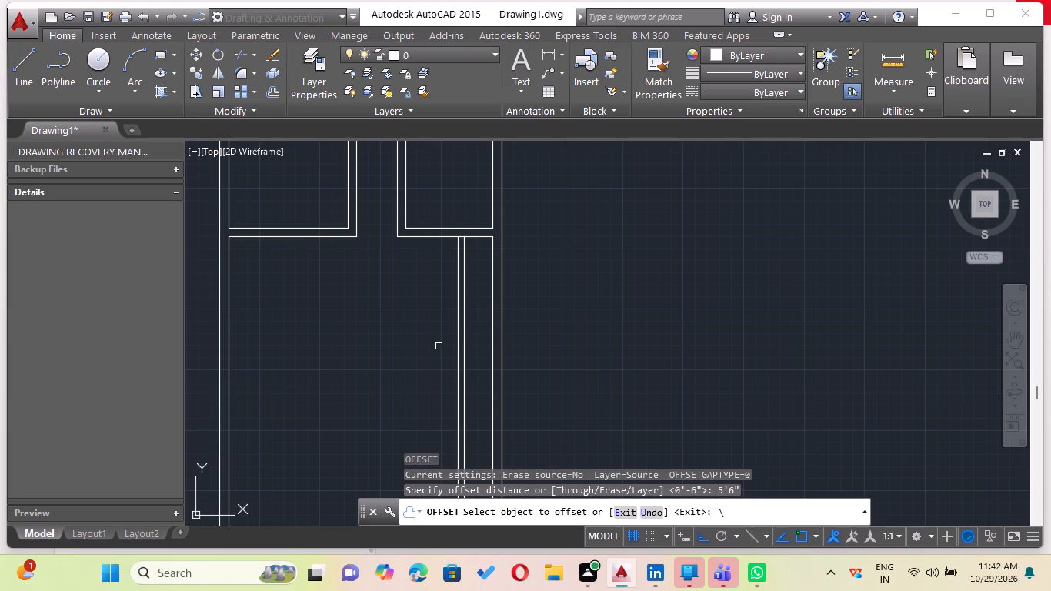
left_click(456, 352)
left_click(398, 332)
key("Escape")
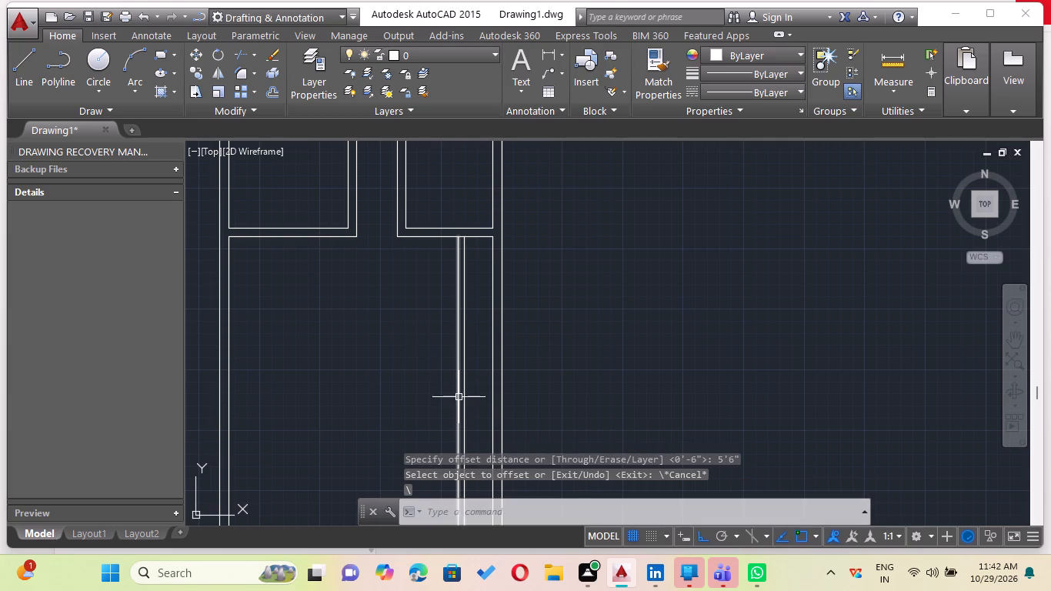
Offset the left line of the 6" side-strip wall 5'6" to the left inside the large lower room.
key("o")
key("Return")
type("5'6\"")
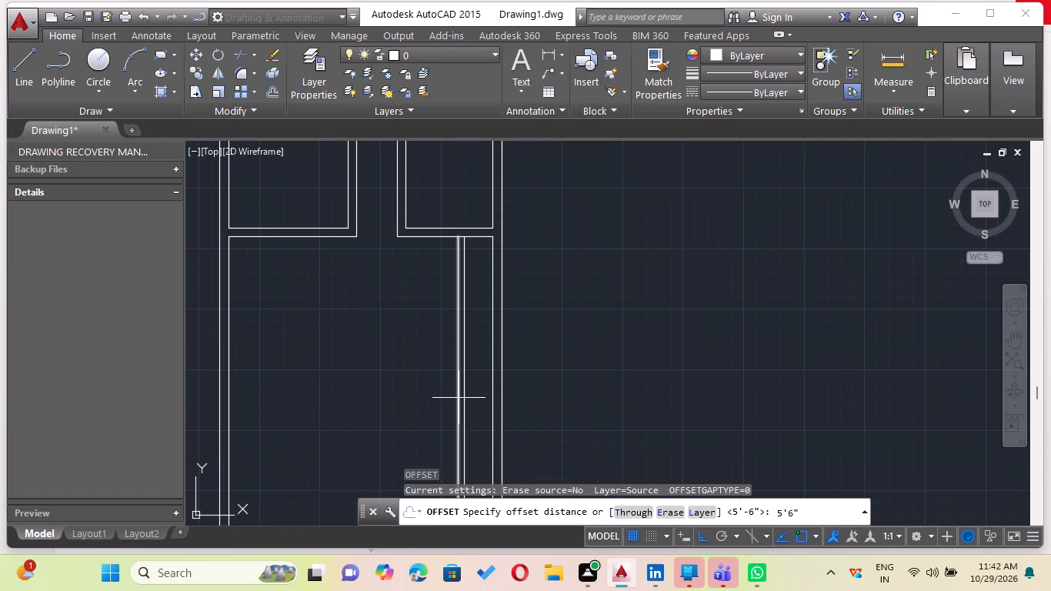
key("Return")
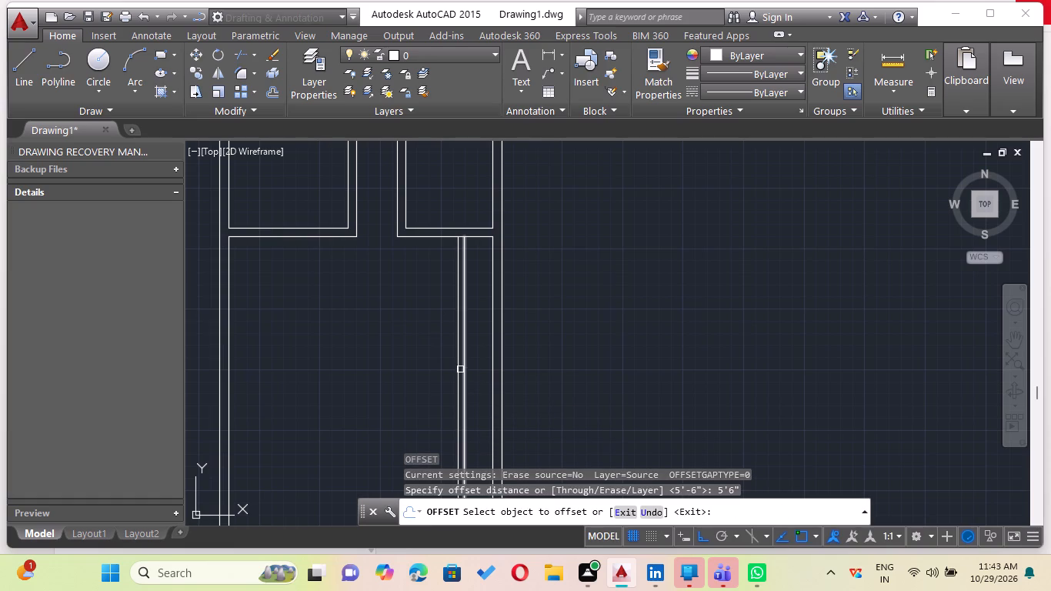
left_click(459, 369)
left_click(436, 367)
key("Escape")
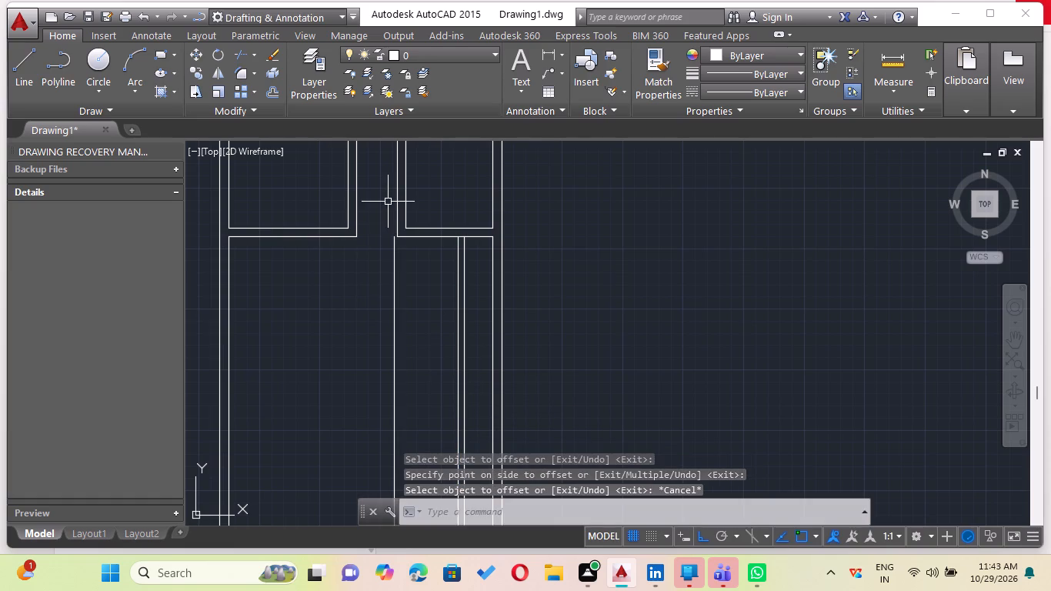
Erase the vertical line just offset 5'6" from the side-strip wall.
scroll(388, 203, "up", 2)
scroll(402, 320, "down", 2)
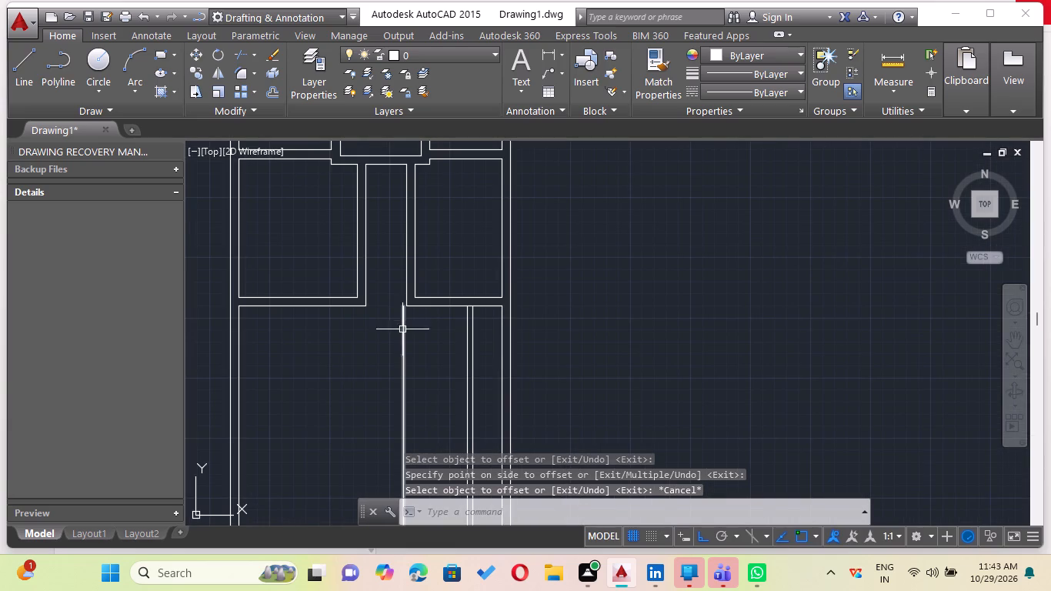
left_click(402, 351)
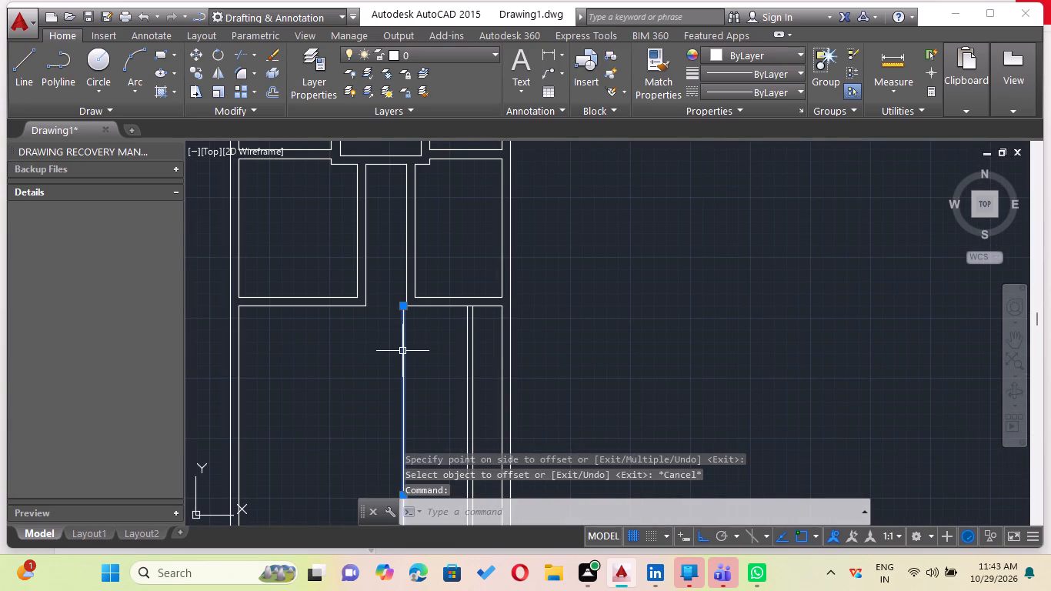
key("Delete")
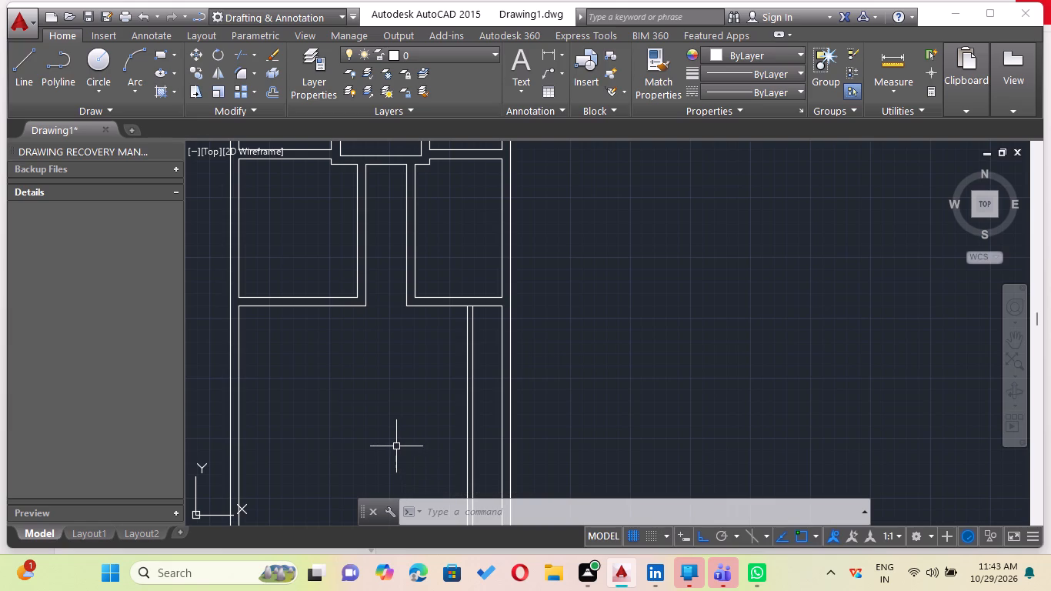
Erase both lines of the 6" side-strip wall in the large lower room.
scroll(471, 422, "up", 2)
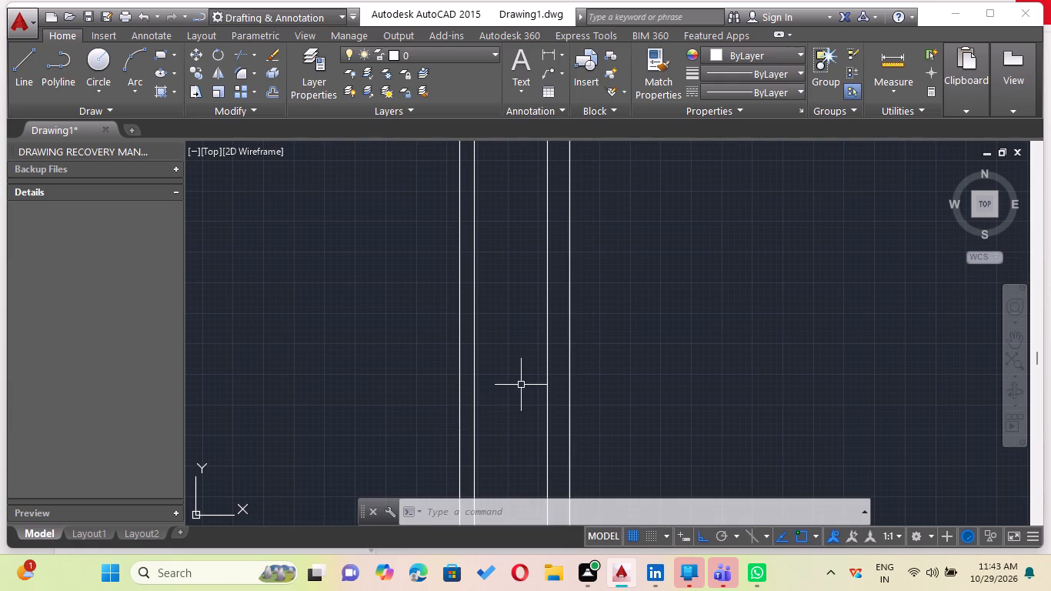
left_click(521, 385)
left_click(359, 402)
key("Delete")
Offset the left wall's inner line 16' to the right inside the large lower room.
scroll(349, 407, "down", 3)
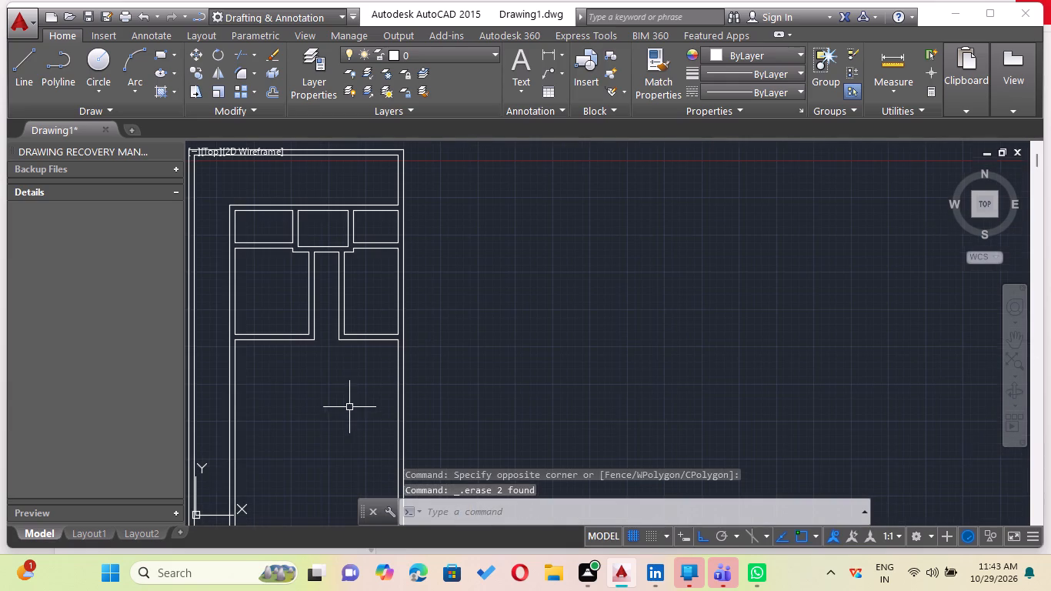
middle_click_drag(334, 401, 376, 386)
scroll(376, 386, "down", 1)
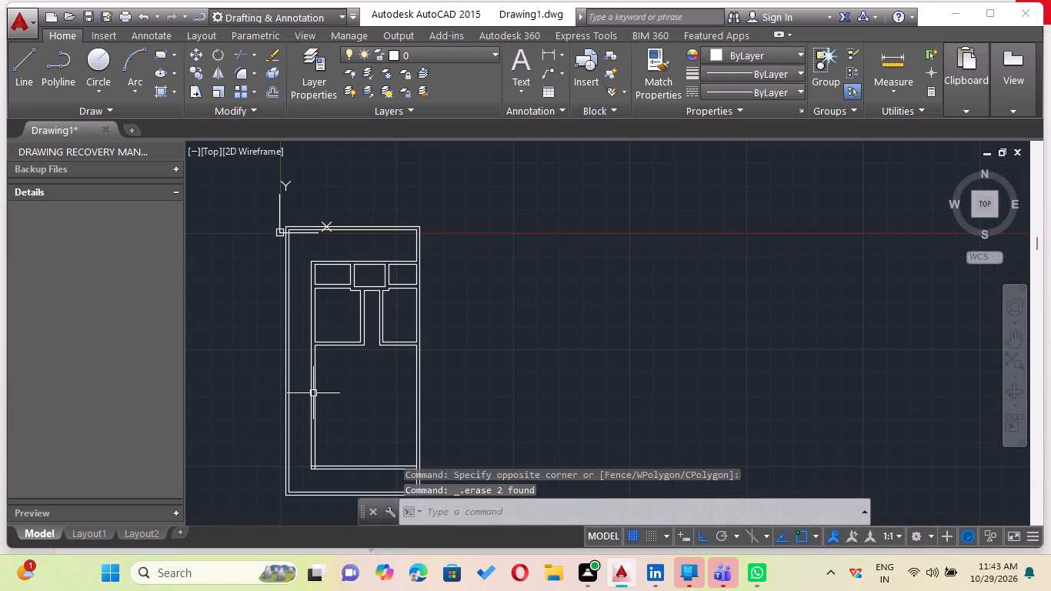
scroll(313, 396, "up", 1)
middle_click_drag(313, 396, 312, 381)
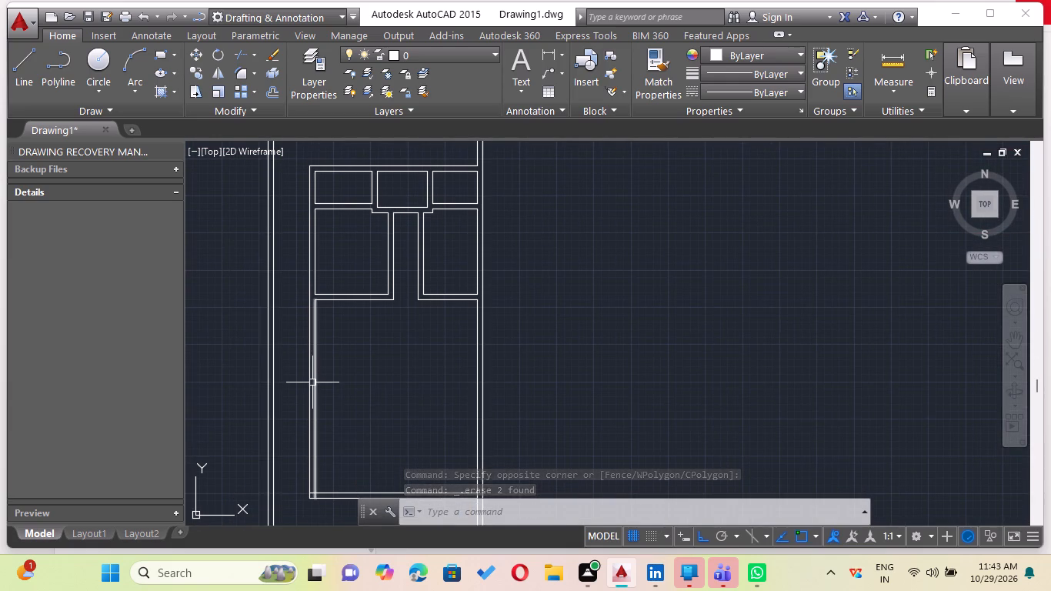
scroll(312, 382, "up", 1)
key("Escape")
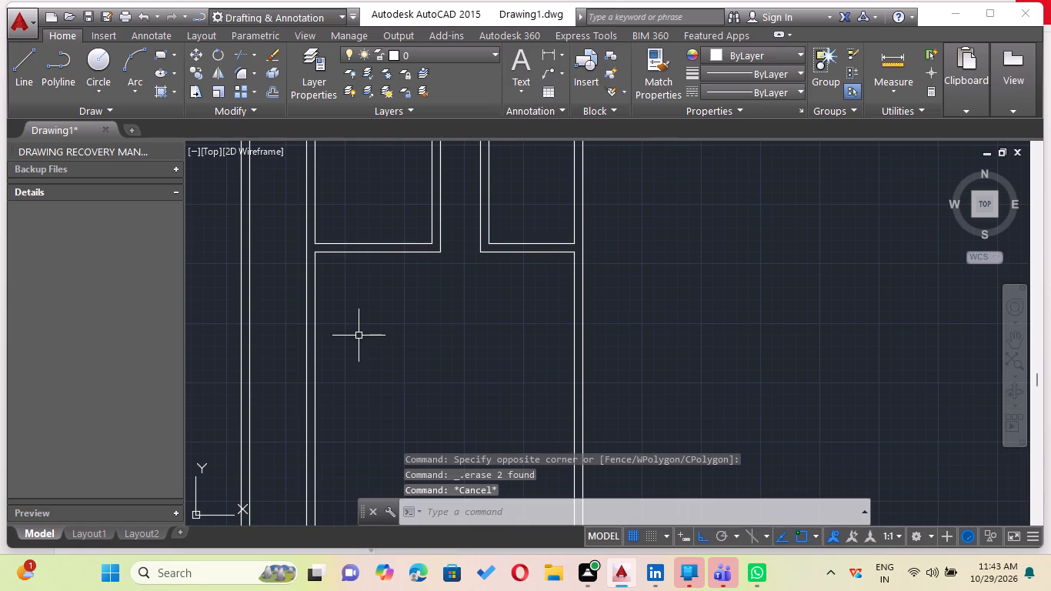
key("o")
key("Return")
key("1")
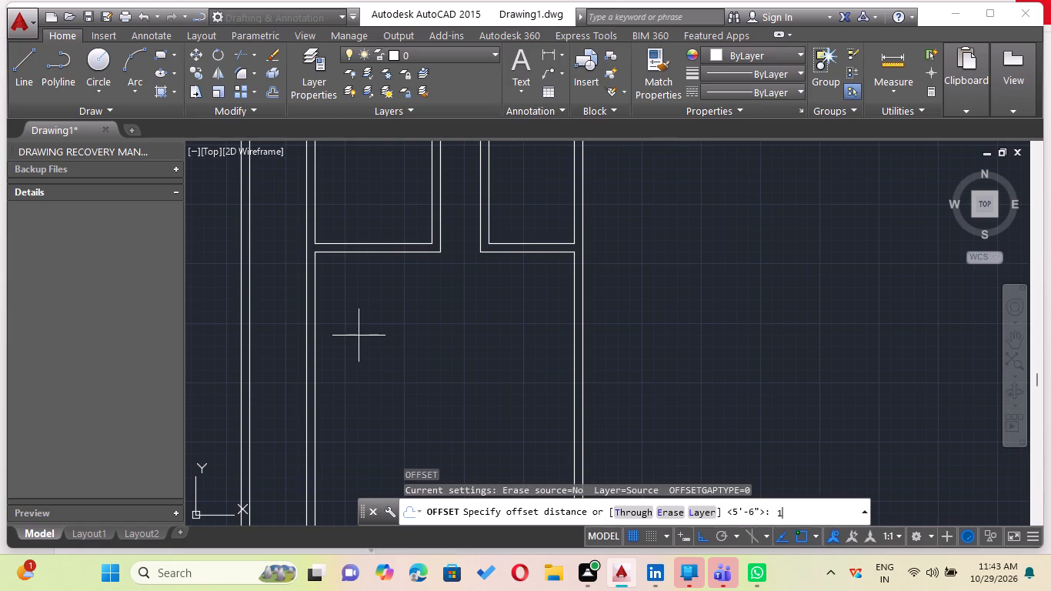
key("6")
key("apostrophe")
key("Return")
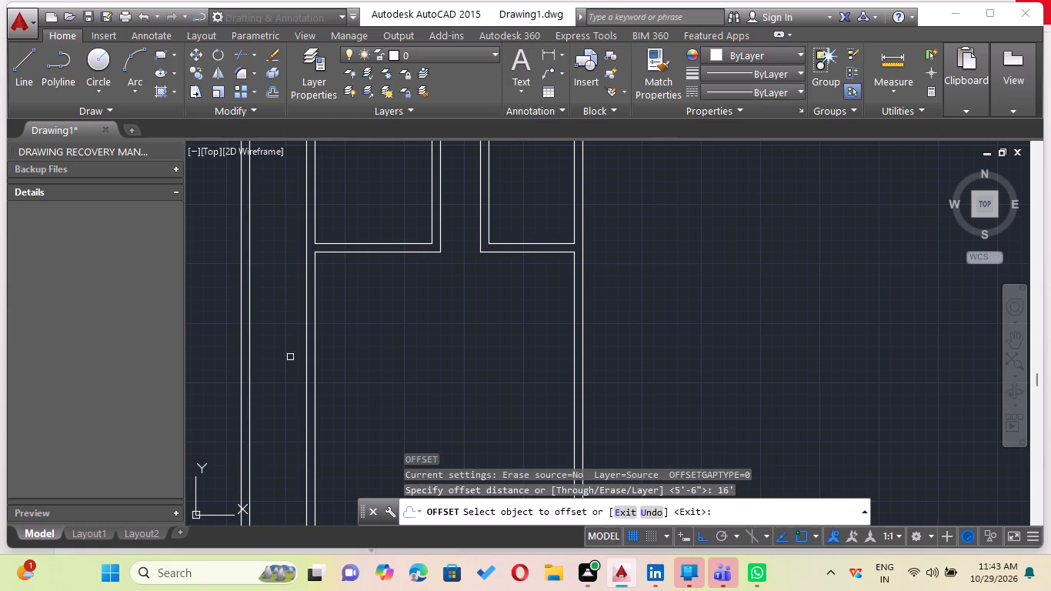
left_click(319, 349)
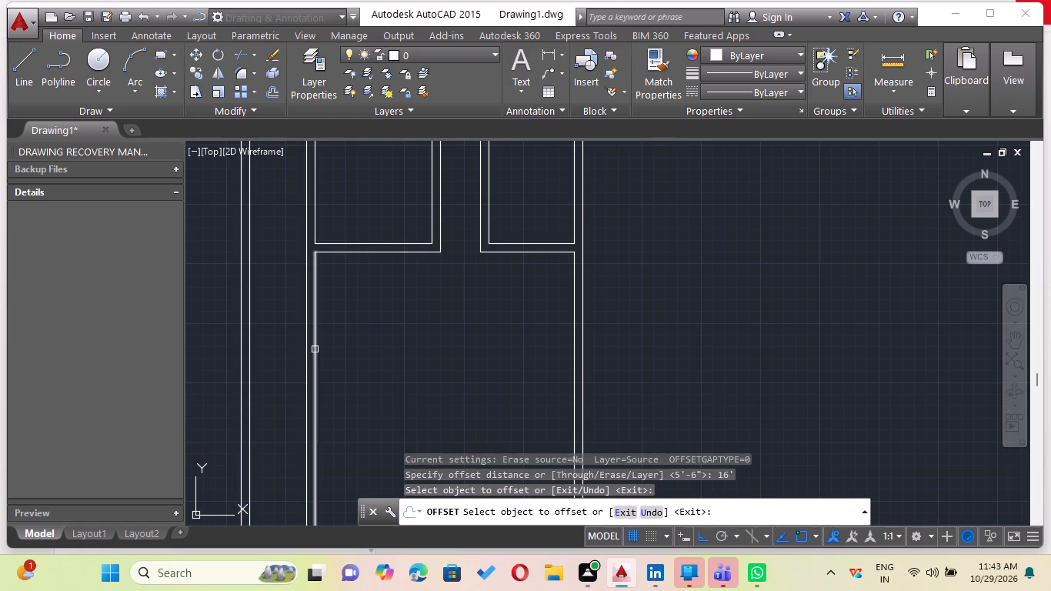
left_click(315, 349)
left_click(358, 346)
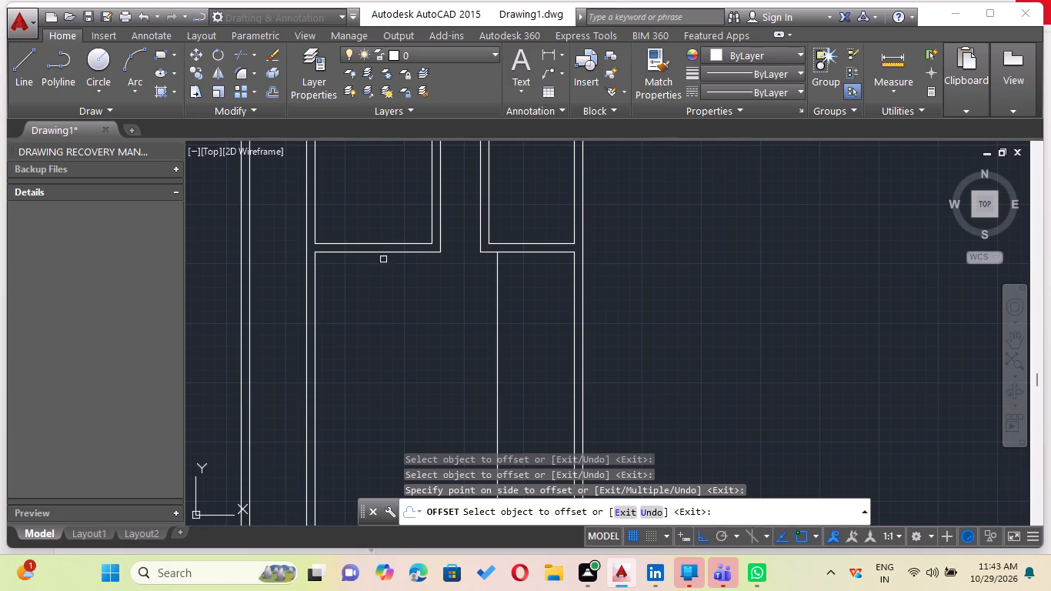
key("Escape")
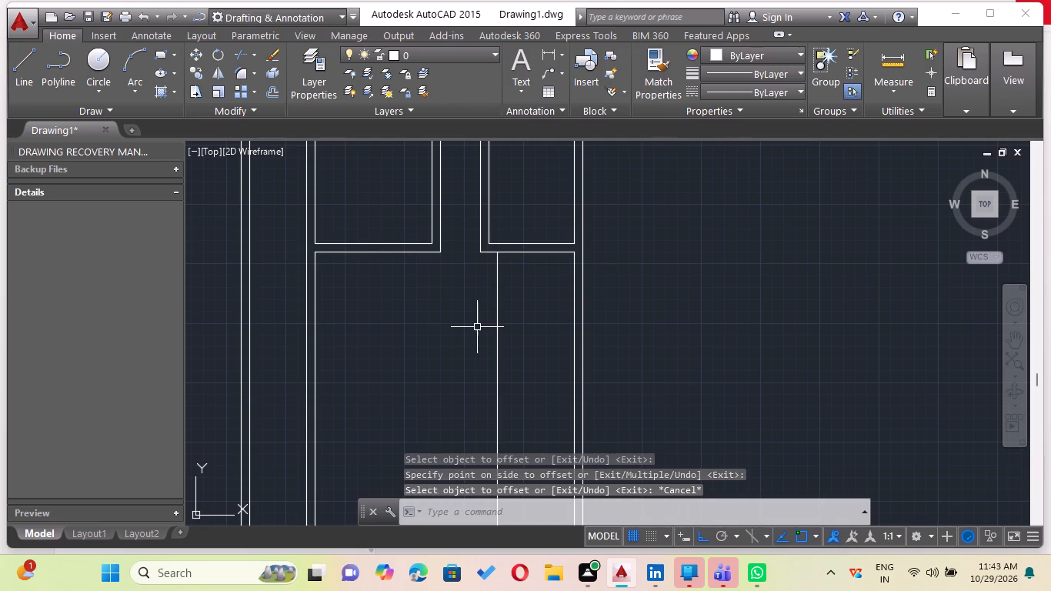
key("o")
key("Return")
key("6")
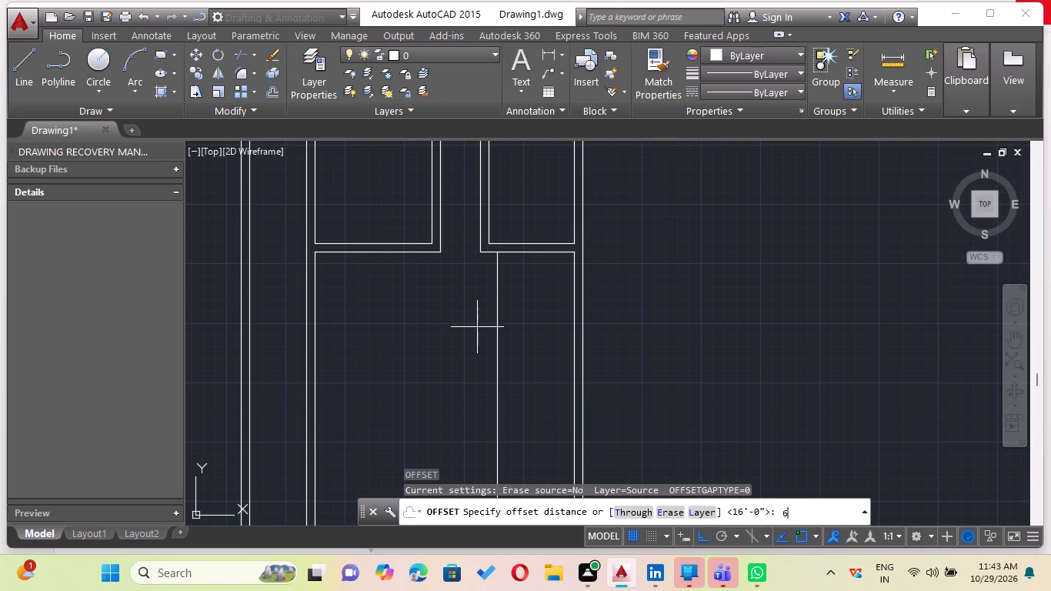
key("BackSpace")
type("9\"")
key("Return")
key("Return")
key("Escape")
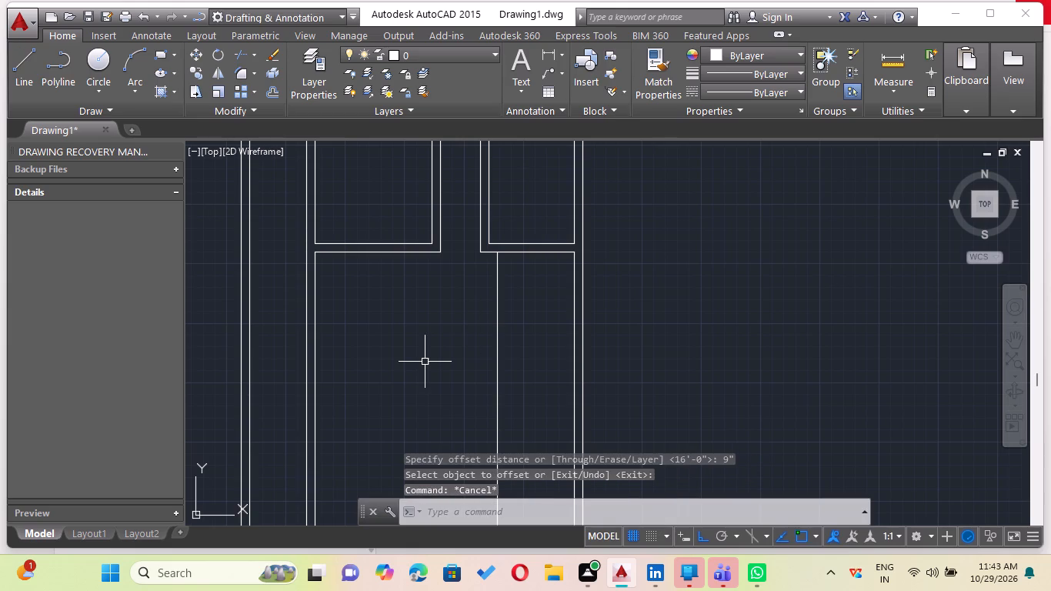
Offset the vertical divider line in the large lower room 9" to the right to form a wall.
key("o")
key("Return")
type("9\"")
key("Return")
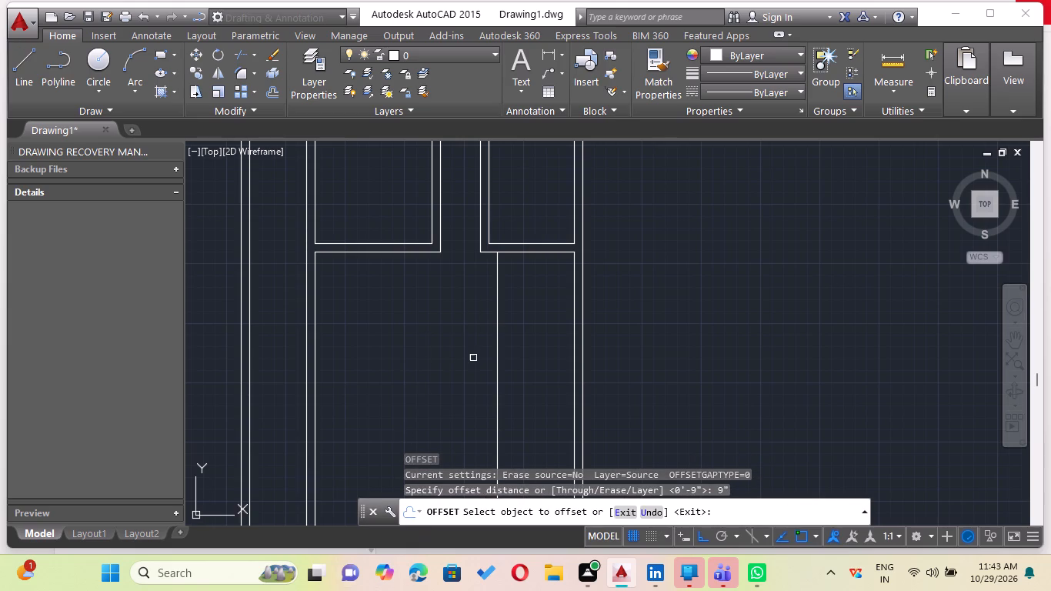
left_click(499, 339)
left_click(507, 348)
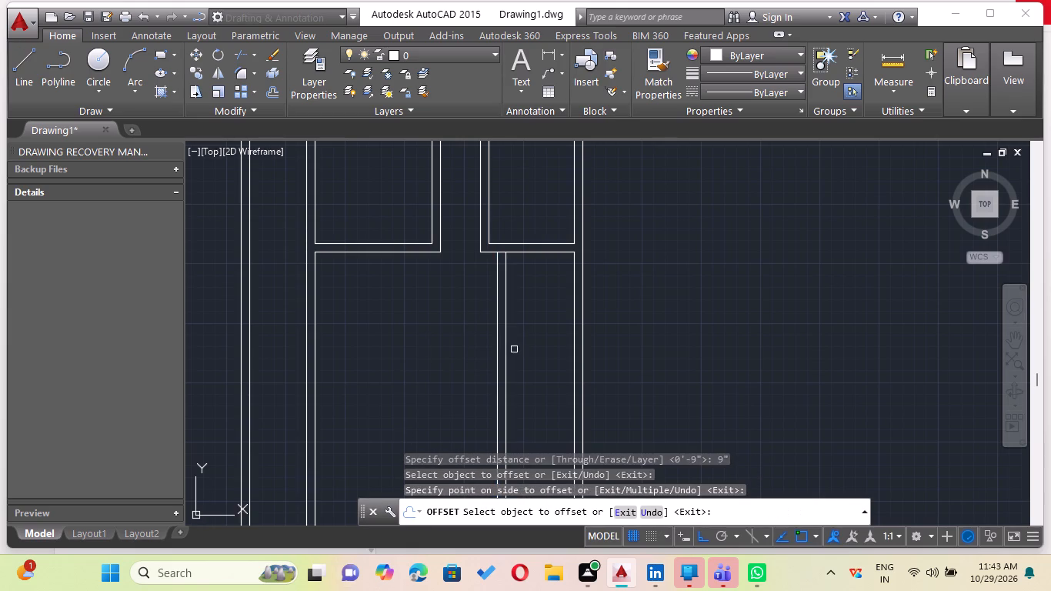
key("Escape")
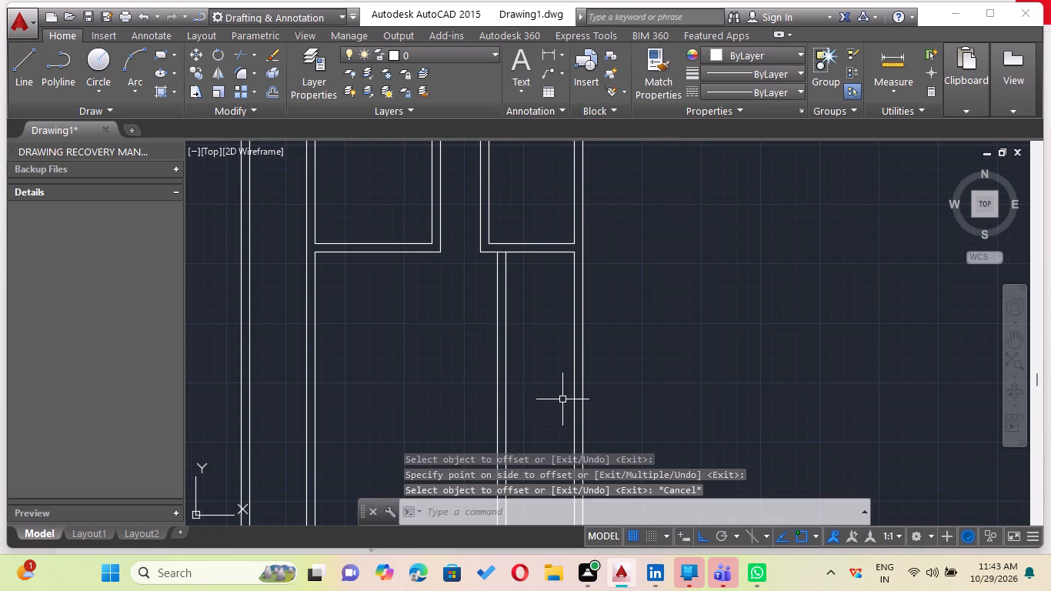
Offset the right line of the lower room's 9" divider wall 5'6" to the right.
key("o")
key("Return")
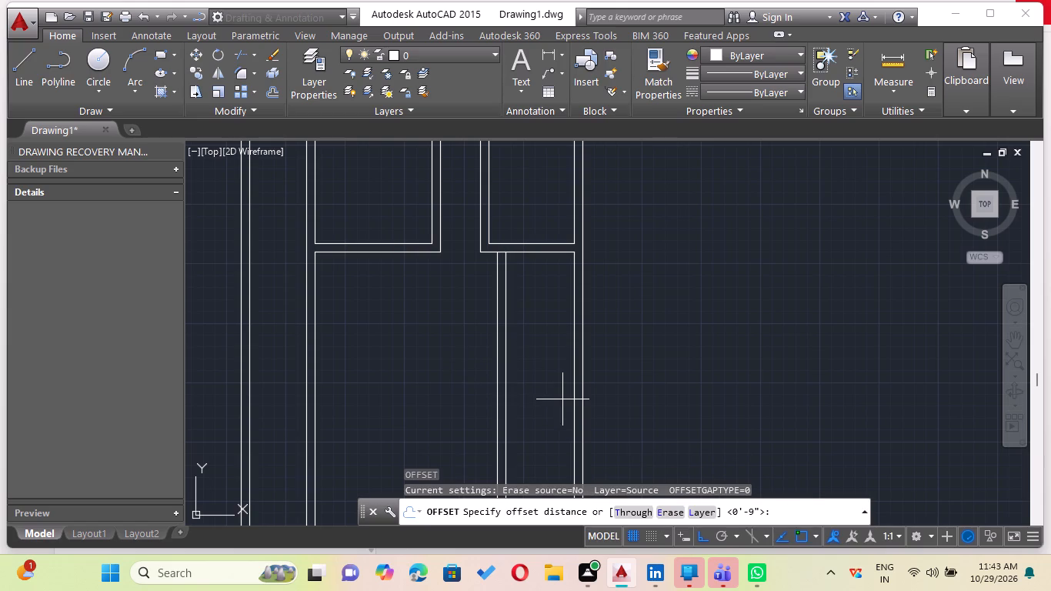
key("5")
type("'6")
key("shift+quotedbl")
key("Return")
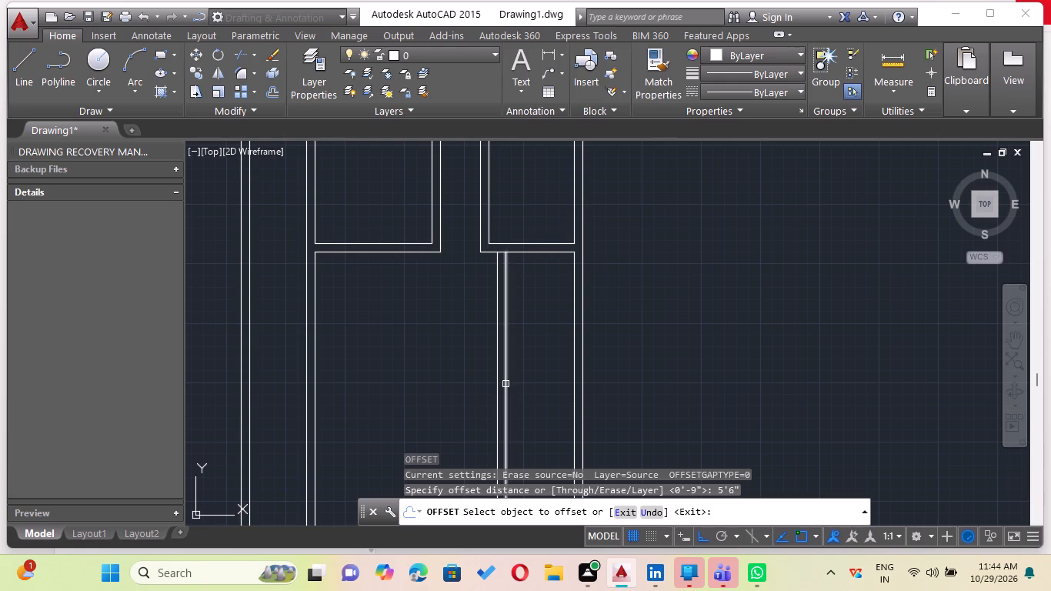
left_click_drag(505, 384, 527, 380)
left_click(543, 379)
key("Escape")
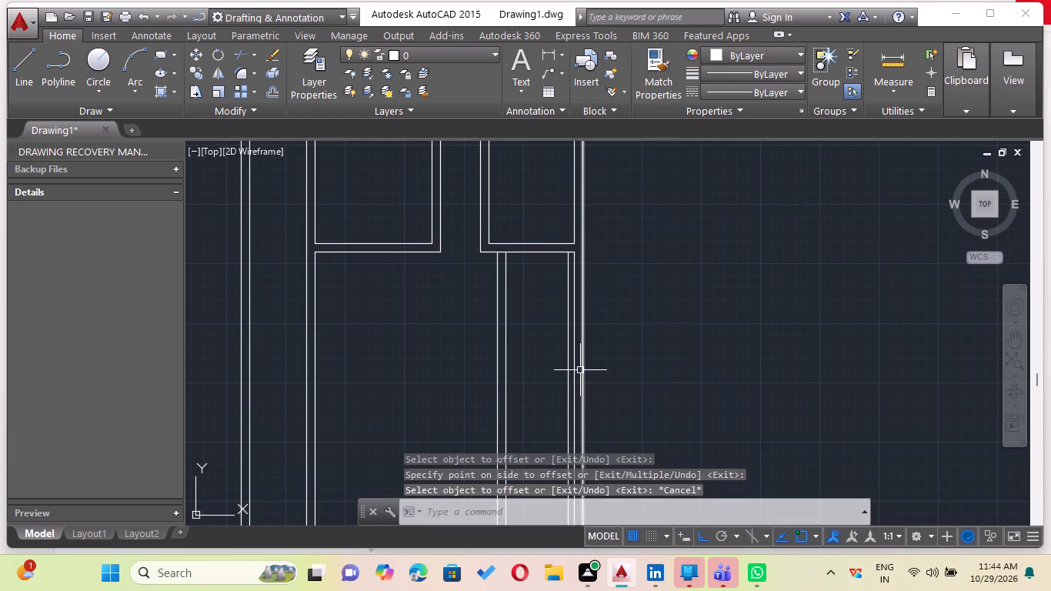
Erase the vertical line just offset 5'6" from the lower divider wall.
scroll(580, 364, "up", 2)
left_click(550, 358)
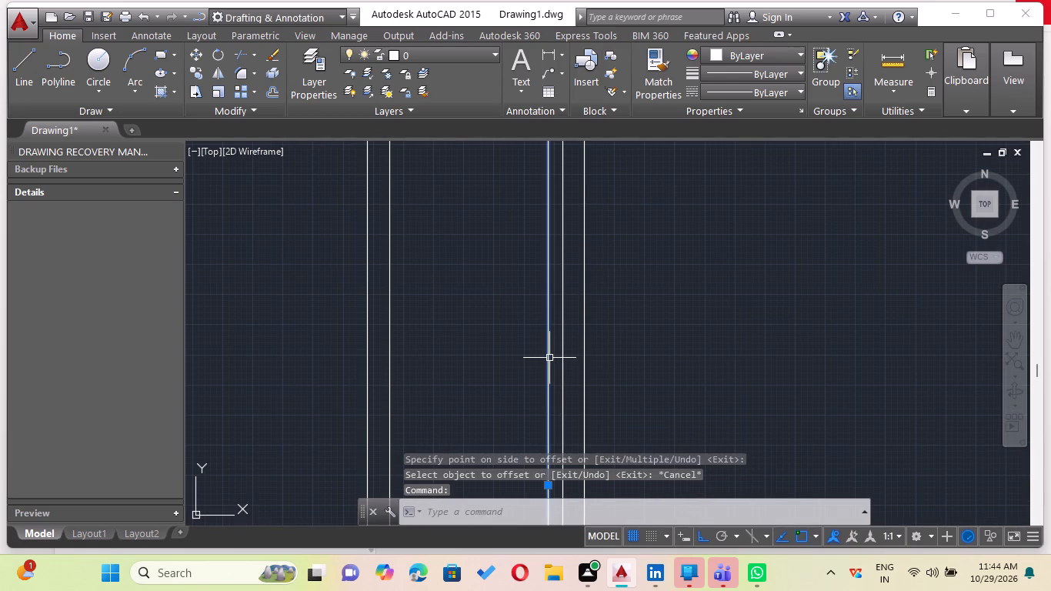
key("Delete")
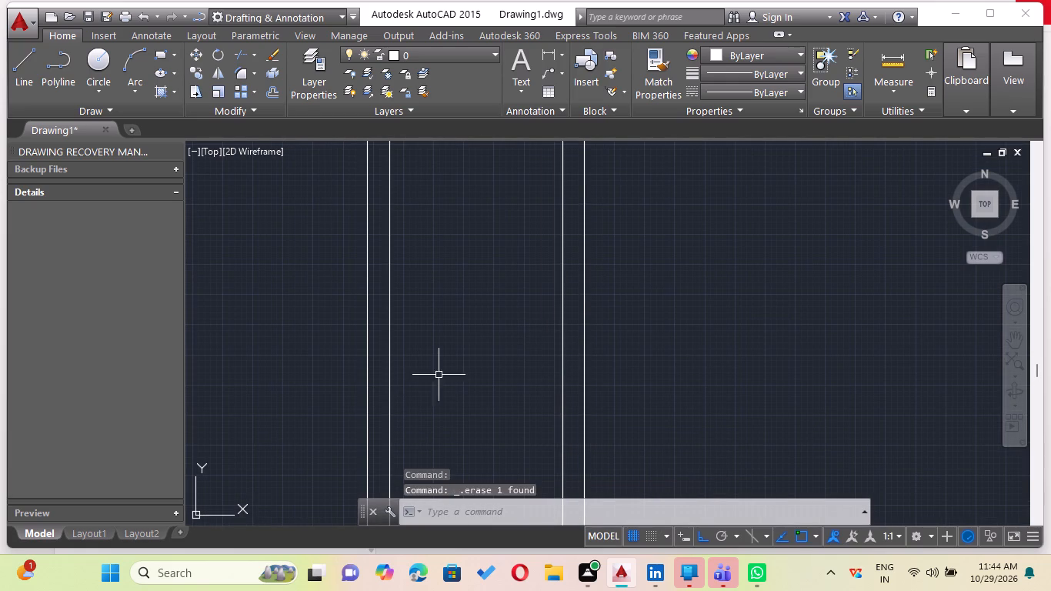
Measure the inner width of the room right of the central passage along its bottom wall.
scroll(430, 382, "down", 3)
middle_click_drag(440, 372, 477, 446)
scroll(460, 378, "up", 1)
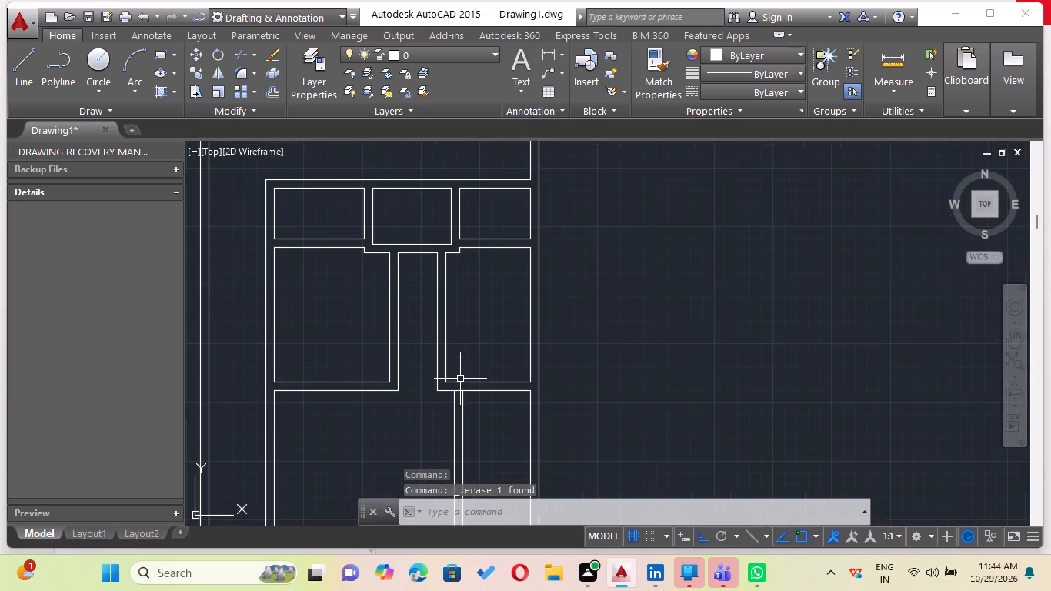
scroll(455, 360, "up", 2)
scroll(437, 359, "down", 1)
middle_click_drag(446, 359, 399, 395)
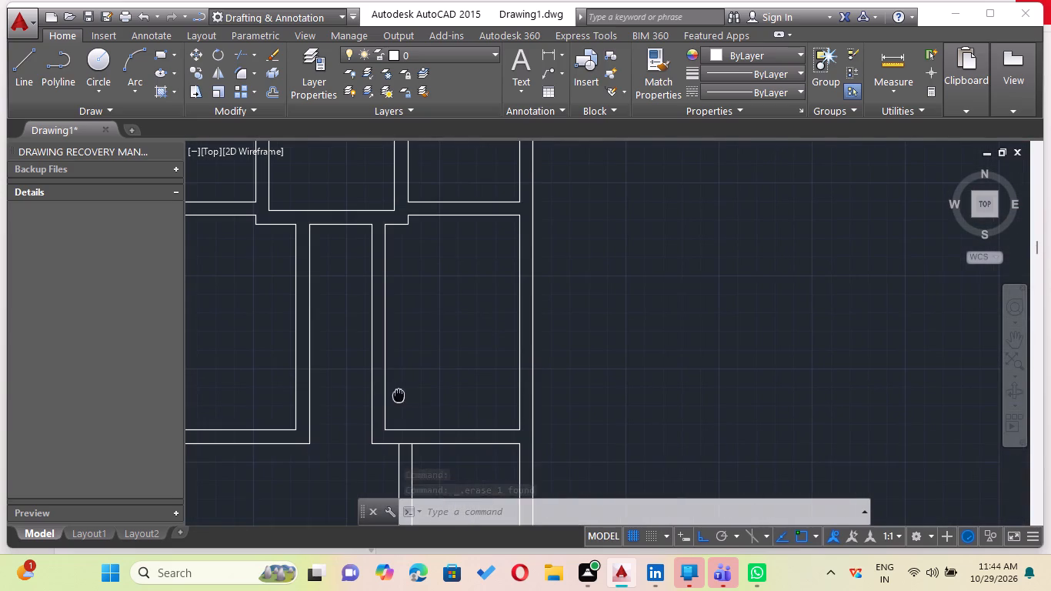
key("d")
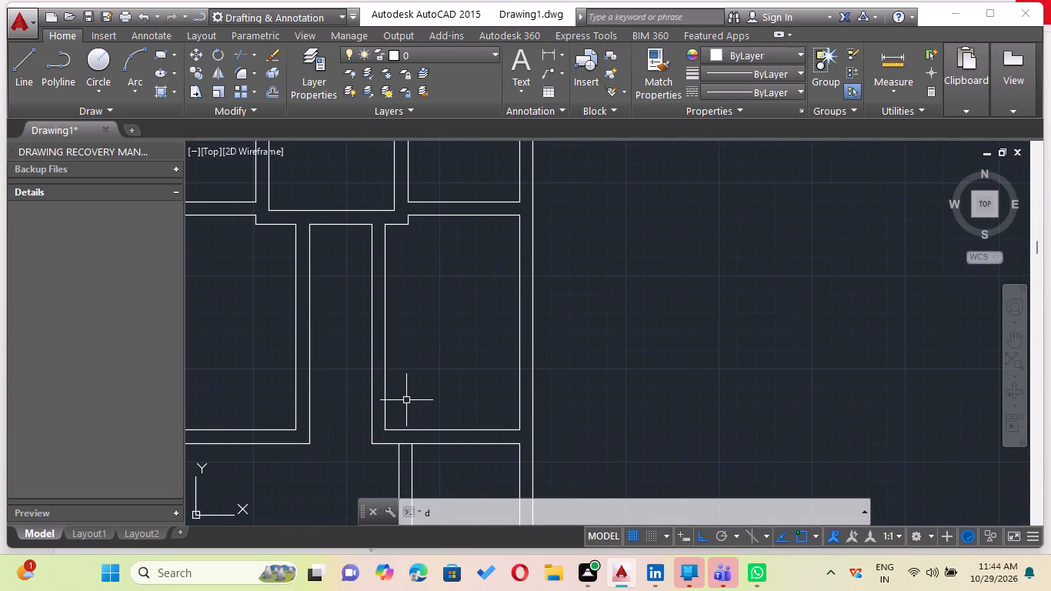
type("imlin")
key("Return")
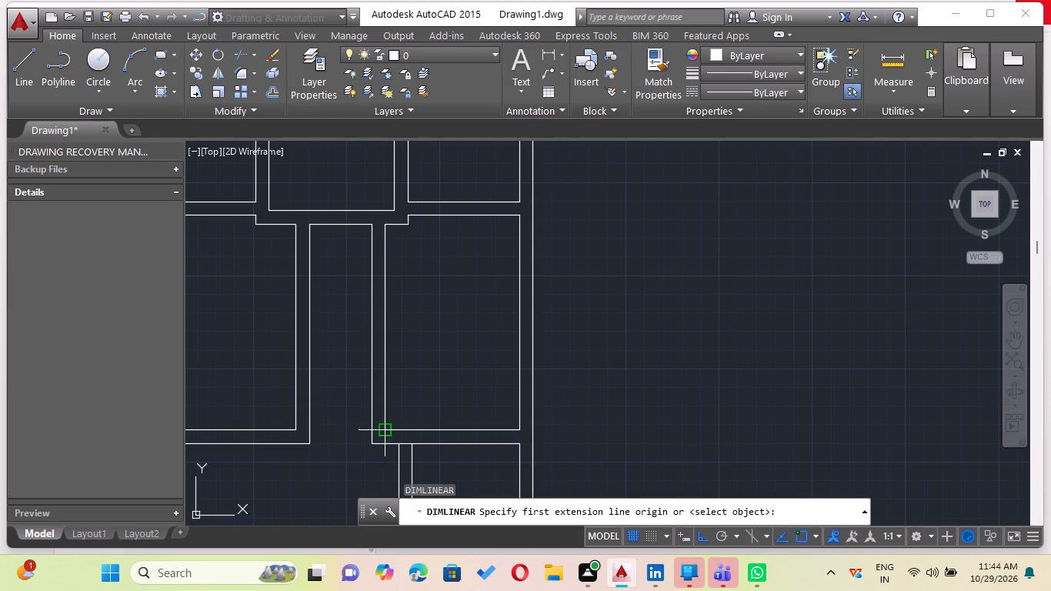
left_click(383, 427)
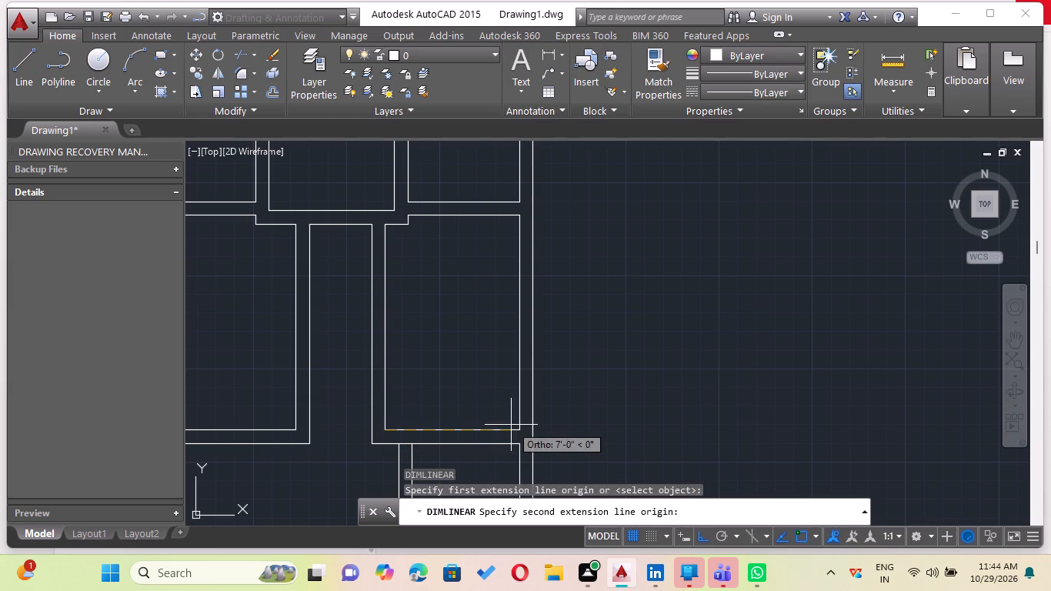
left_click_drag(519, 429, 516, 416)
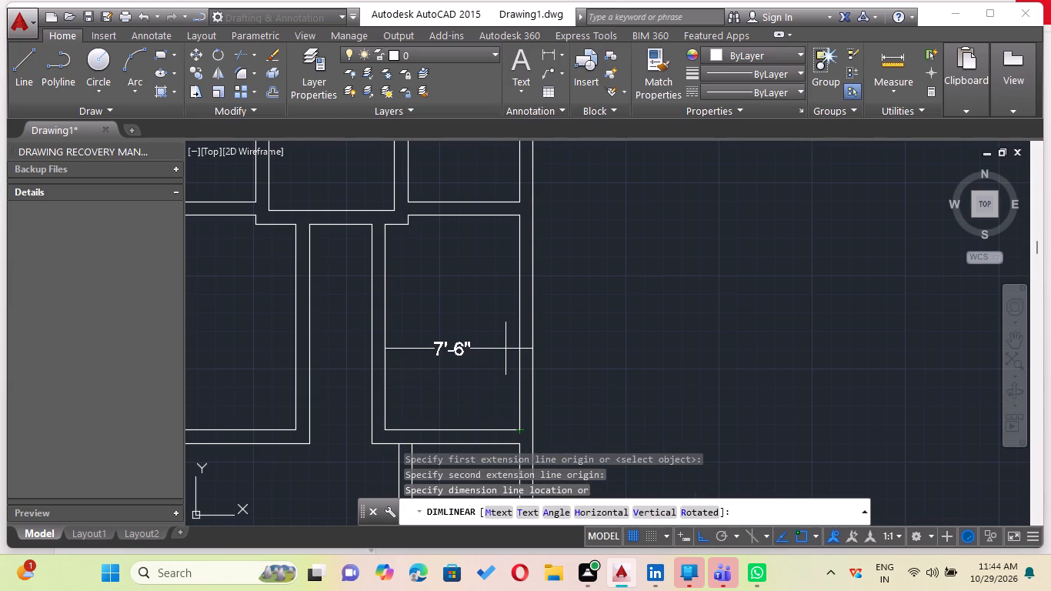
key("Escape")
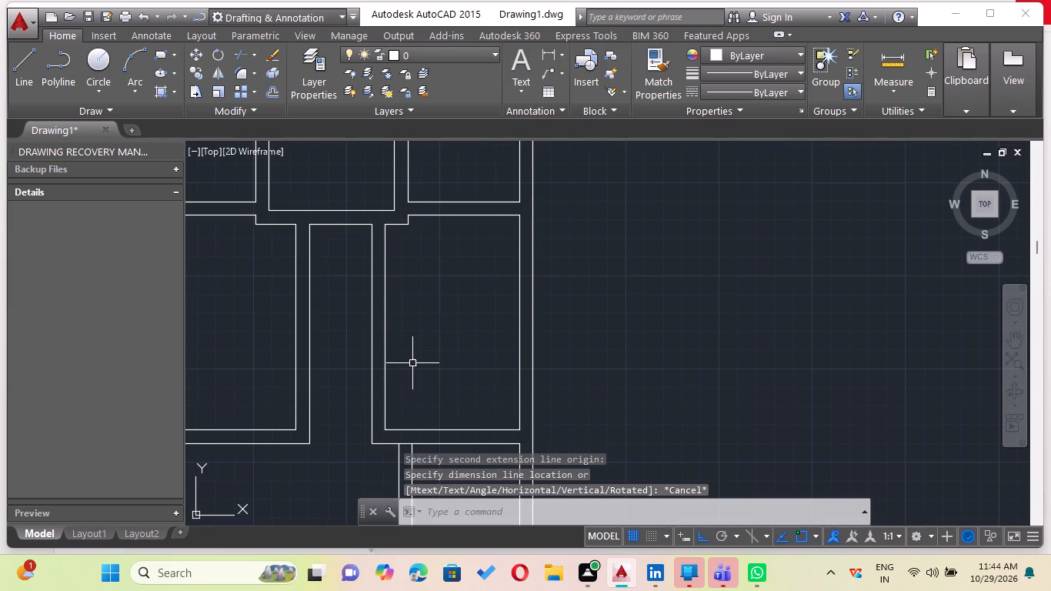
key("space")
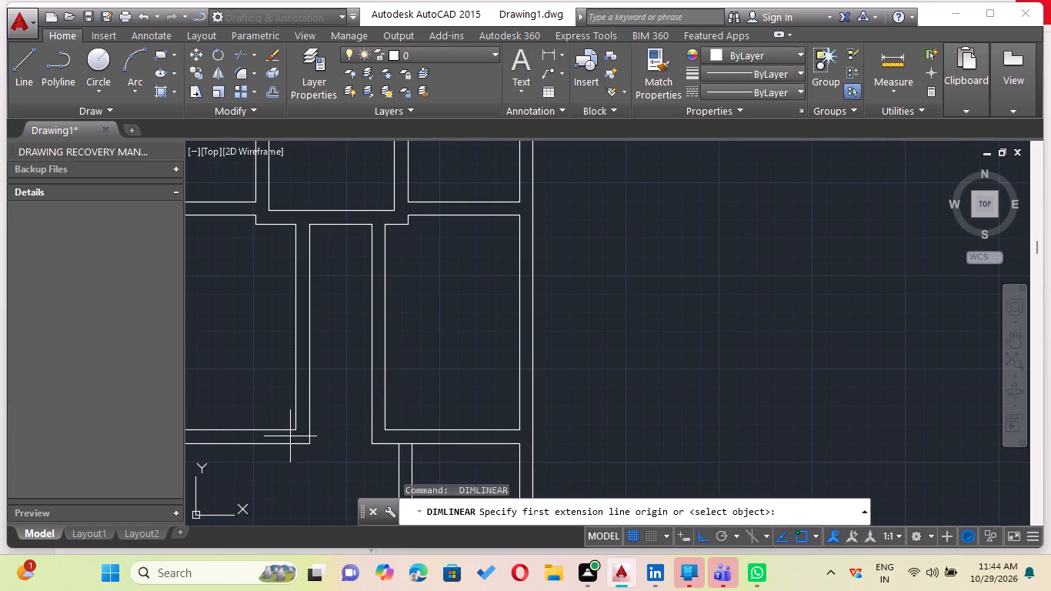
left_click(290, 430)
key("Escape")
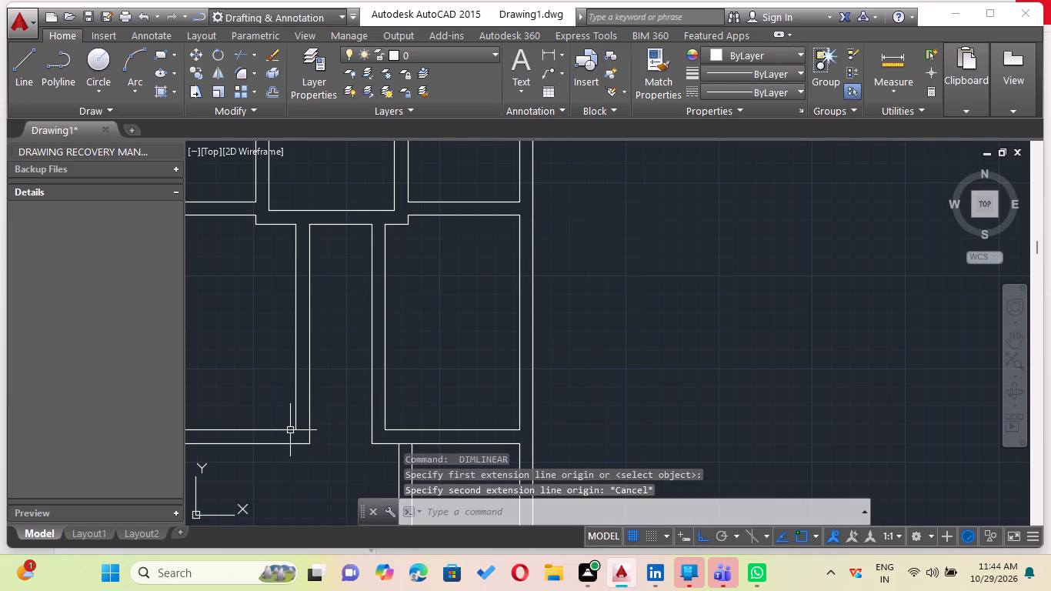
Add a linear dimension across the inner width of the room left of the central passage, placed above its bottom wall.
key("space")
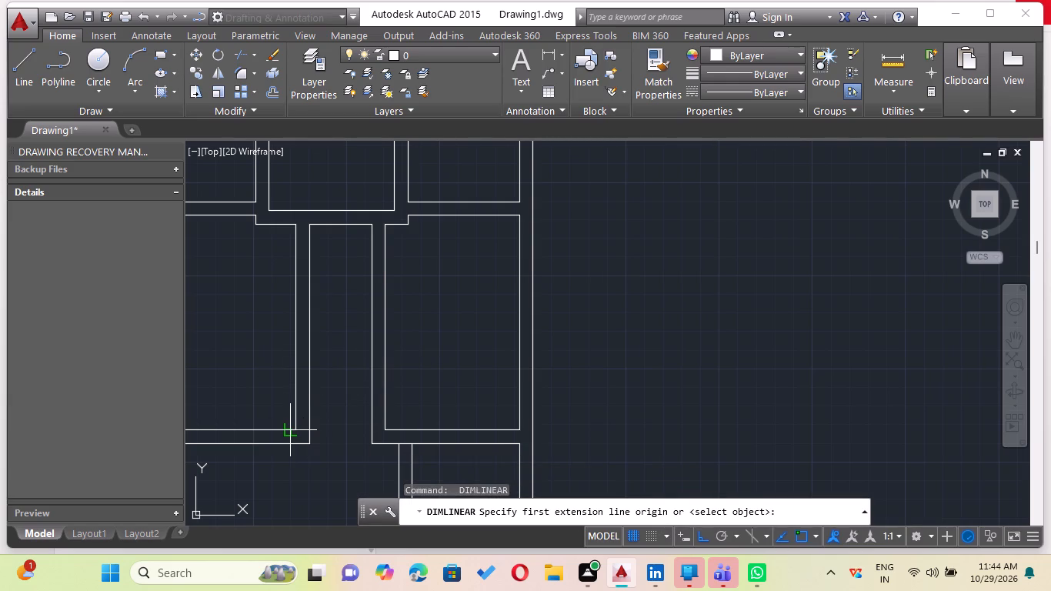
scroll(295, 431, "up", 3)
middle_click(295, 429)
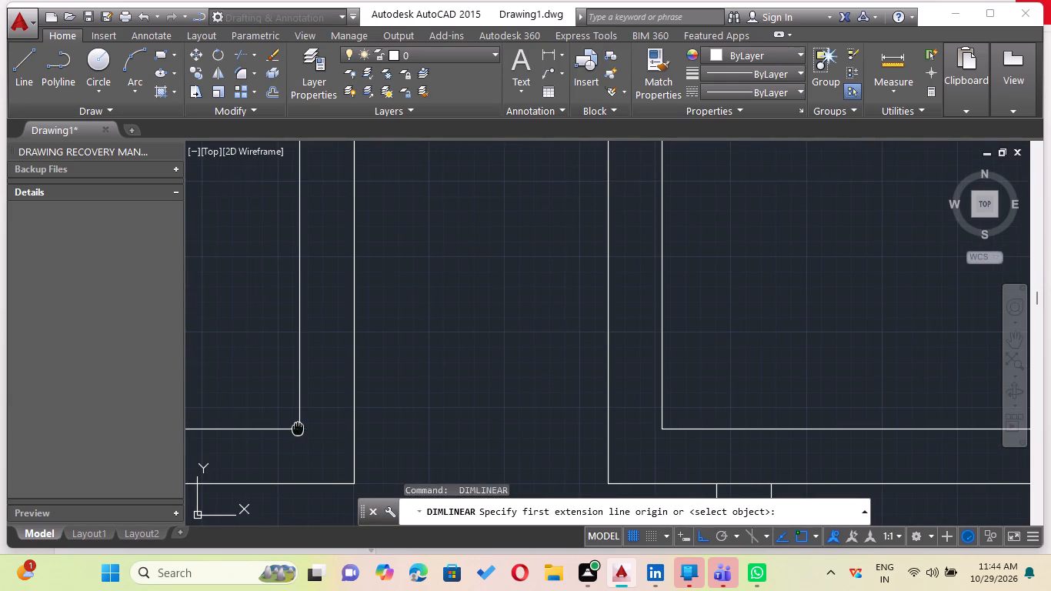
scroll(275, 420, "down", 6)
middle_click_drag(266, 425, 470, 380)
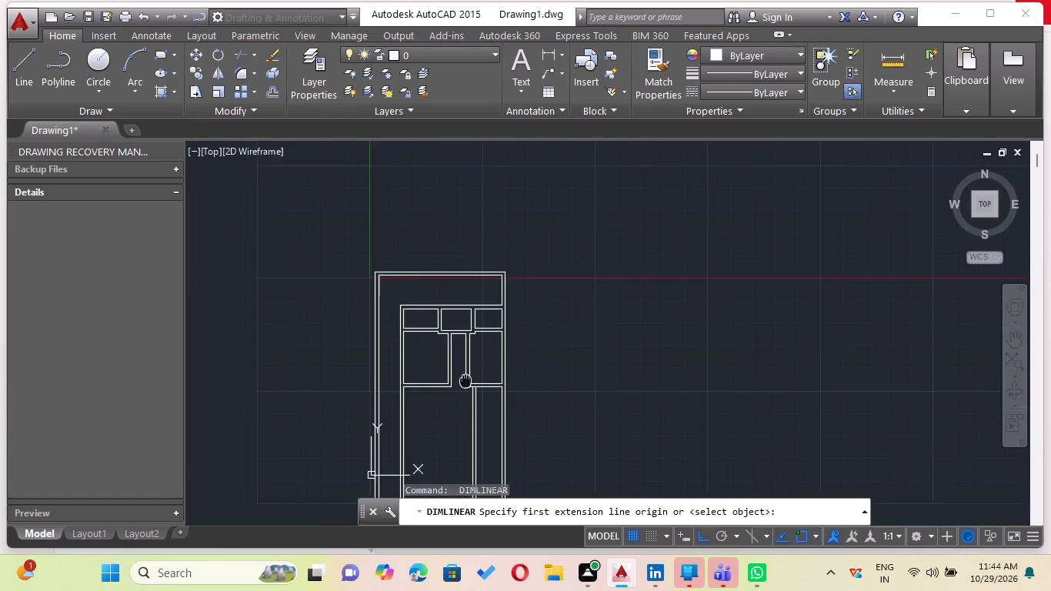
middle_click_drag(470, 380, 487, 350)
scroll(489, 349, "up", 5)
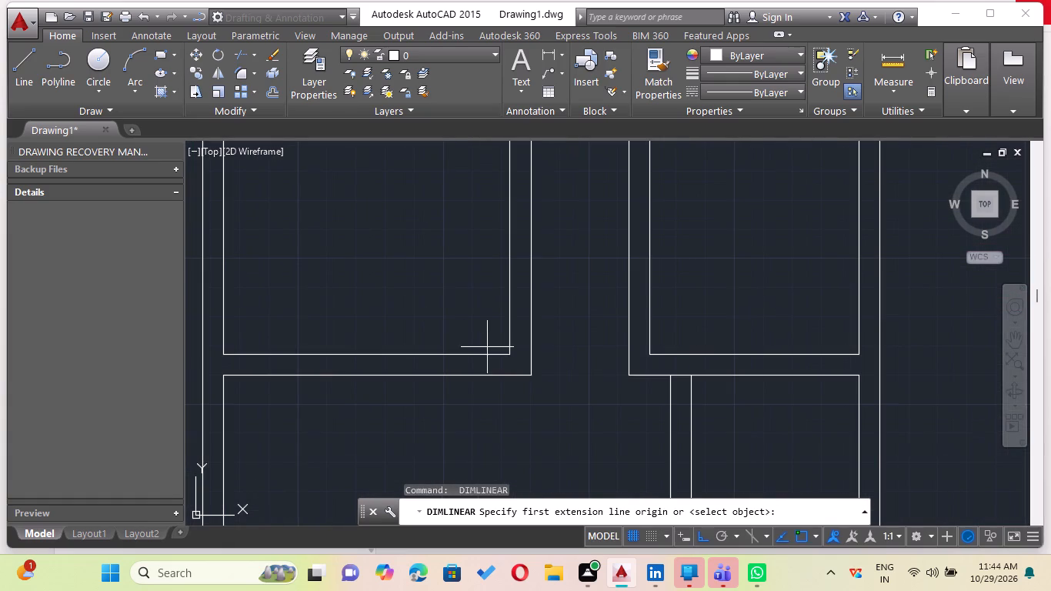
left_click(511, 352)
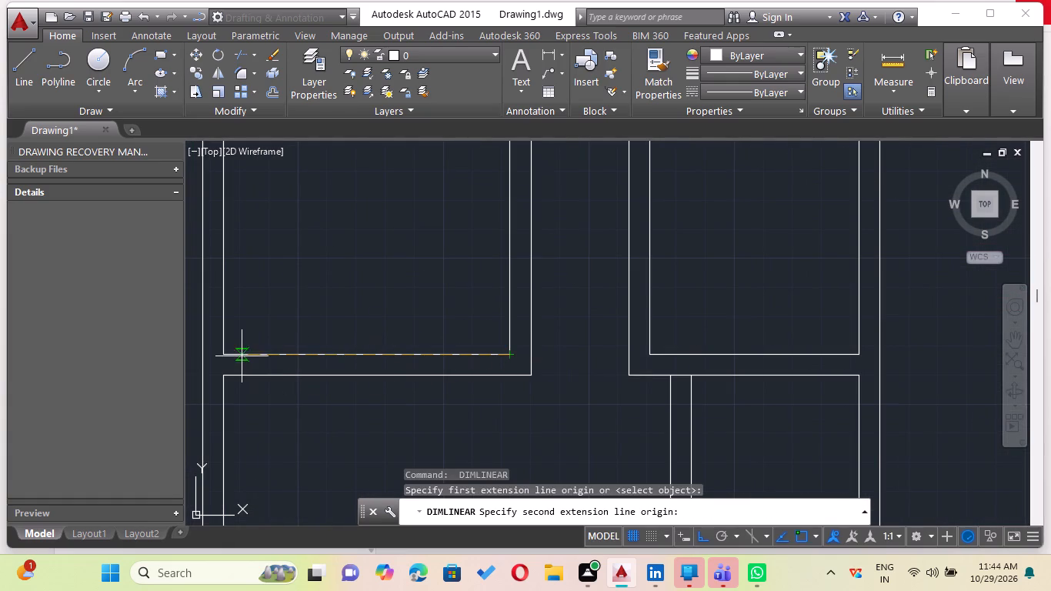
left_click(222, 354)
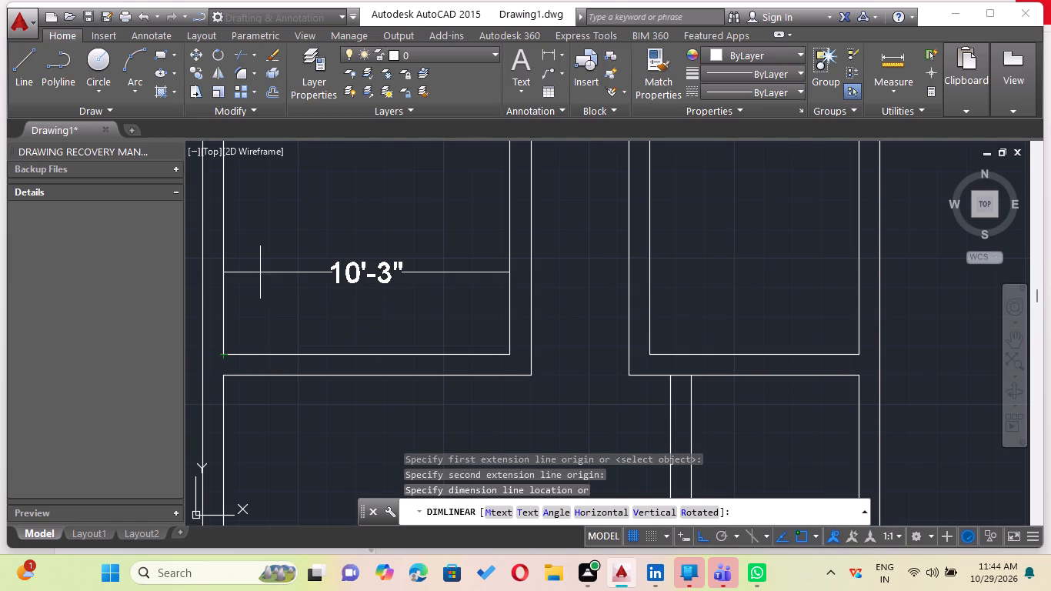
left_click(260, 272)
key("Escape")
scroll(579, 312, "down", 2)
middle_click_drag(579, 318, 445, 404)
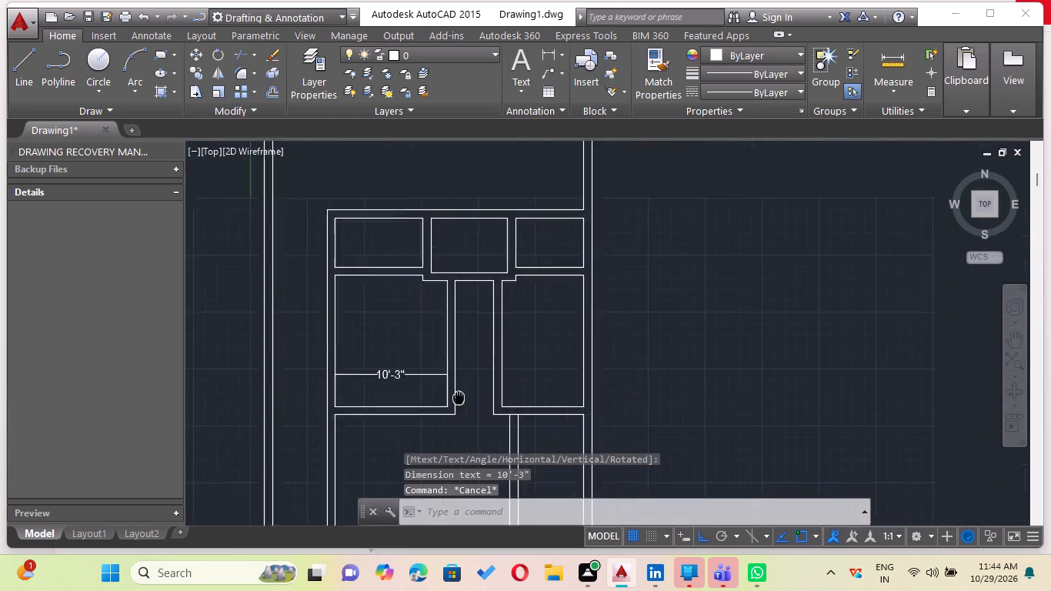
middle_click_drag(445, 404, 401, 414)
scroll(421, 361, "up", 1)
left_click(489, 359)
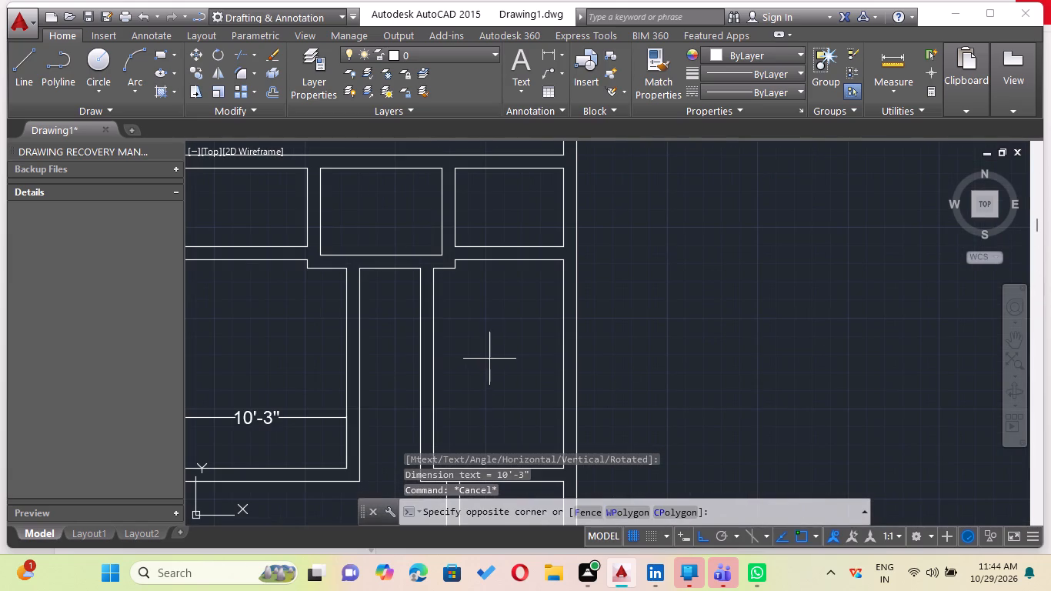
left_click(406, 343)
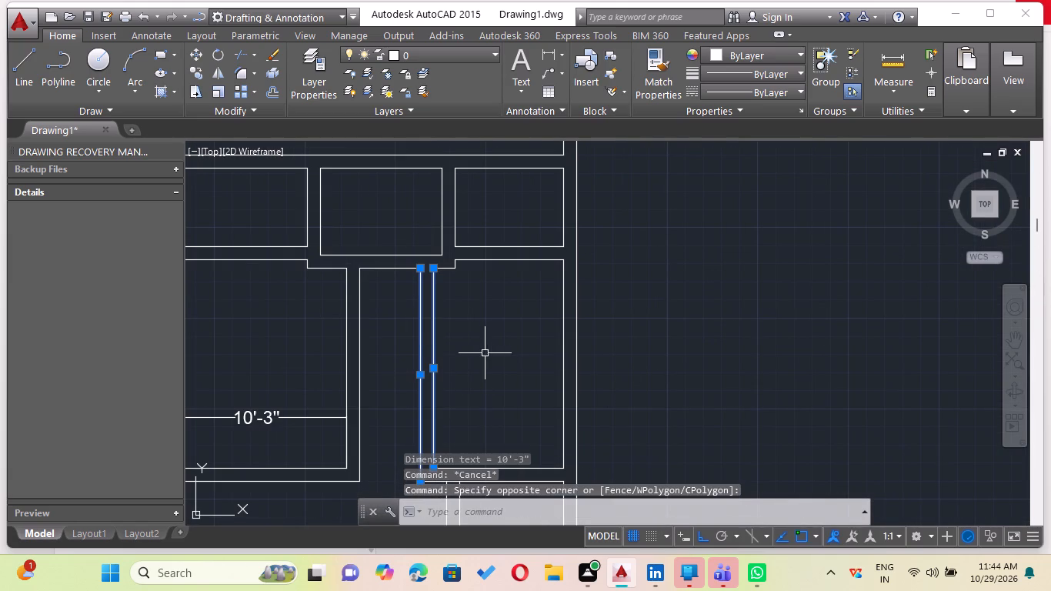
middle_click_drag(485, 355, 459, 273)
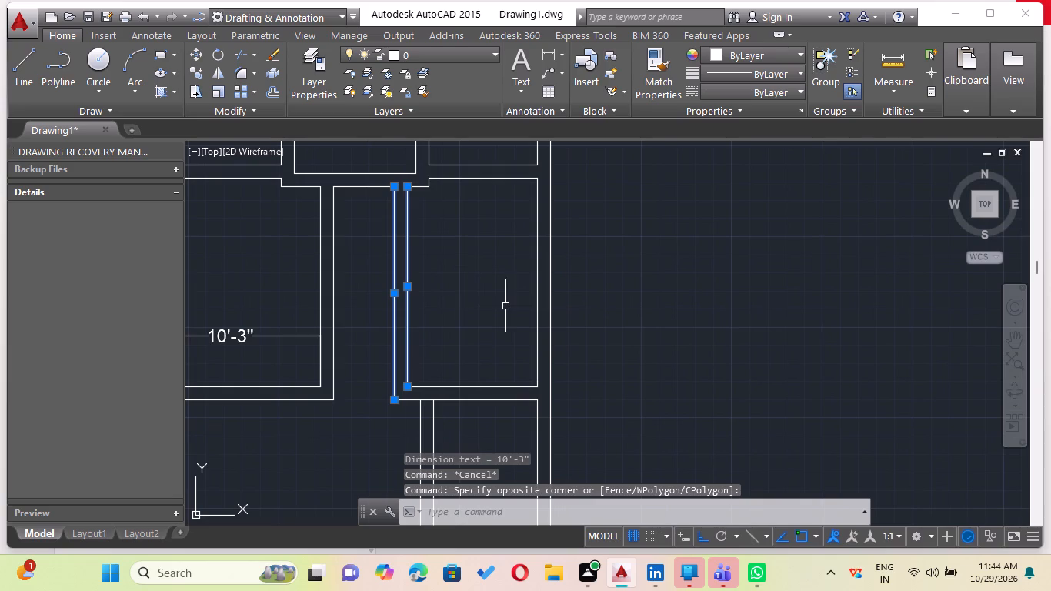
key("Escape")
Offset the inner line of the right outer wall 9'3" to the left in the room right of the central passage.
key("o")
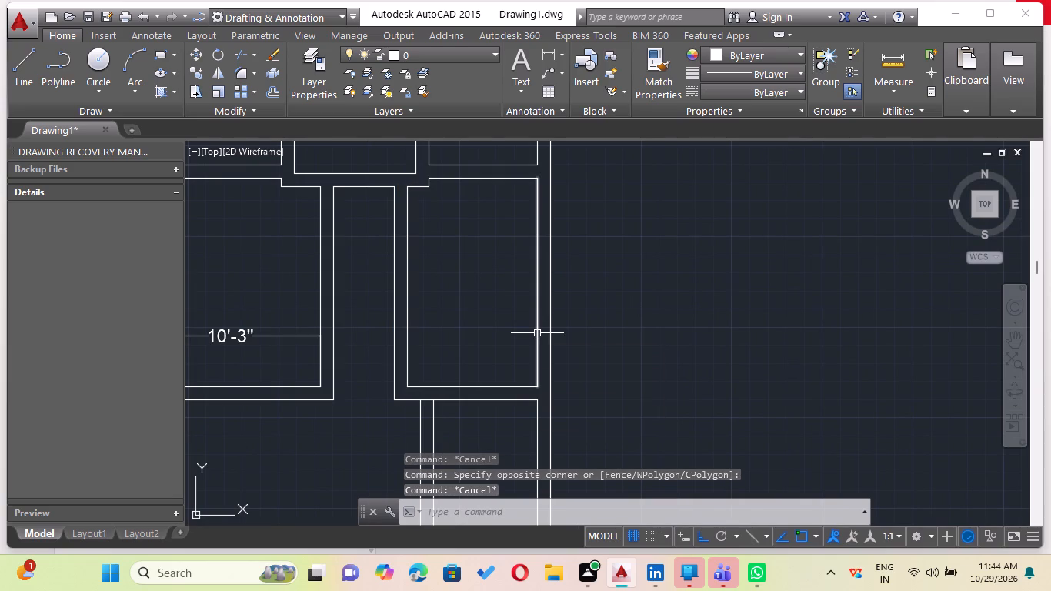
key("Return")
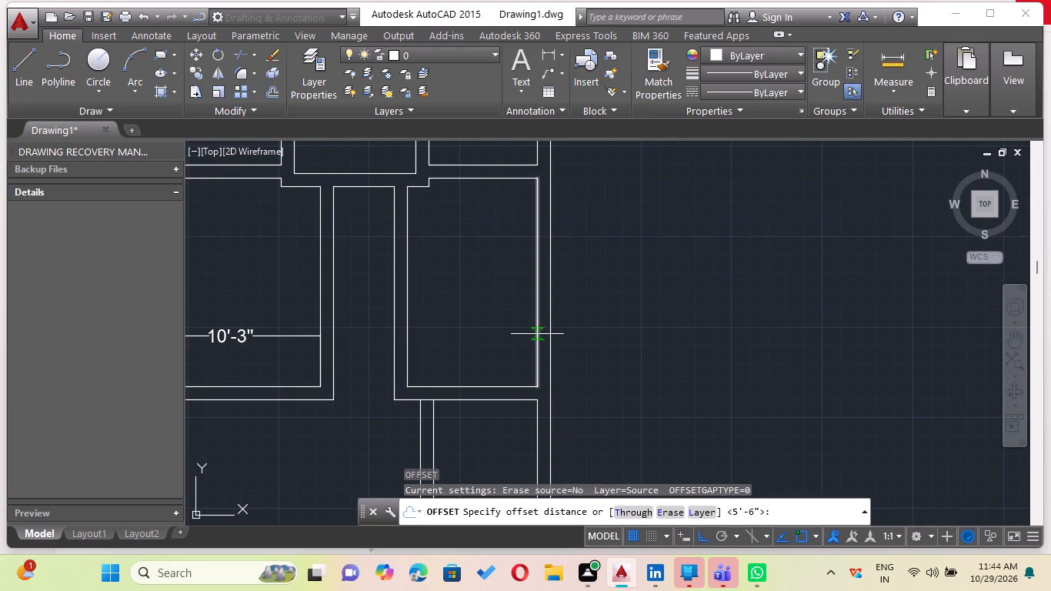
type("9'")
key("3")
key("shift+quotedbl")
key("Return")
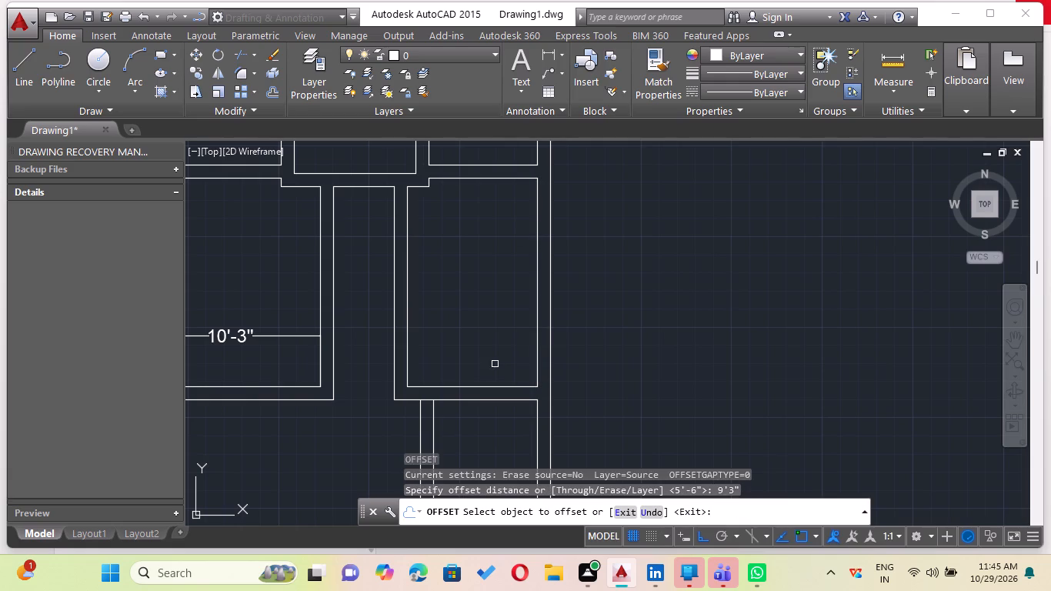
left_click_drag(539, 319, 532, 319)
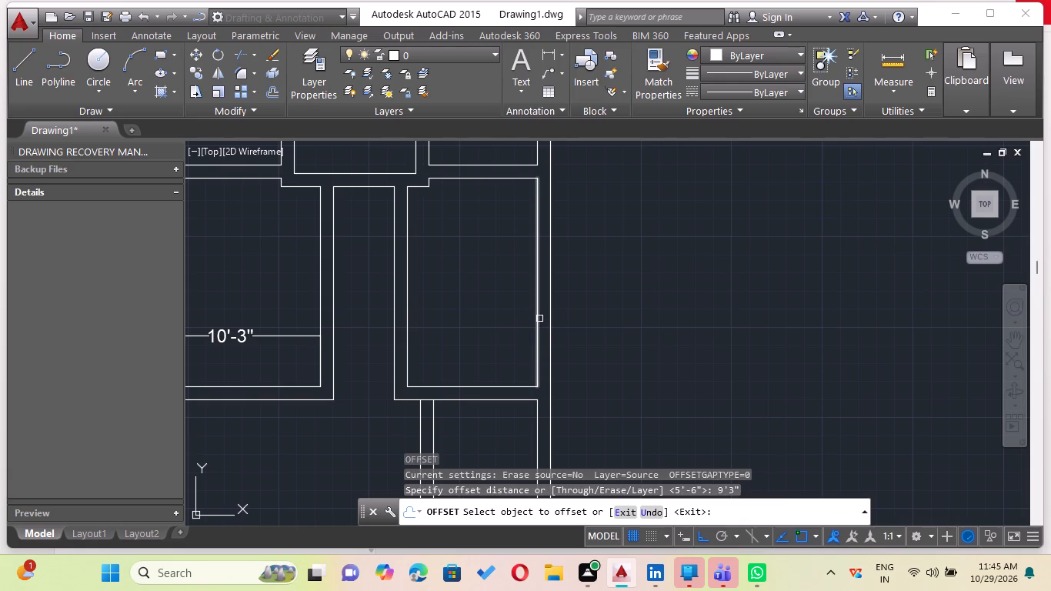
left_click(449, 312)
key("Escape")
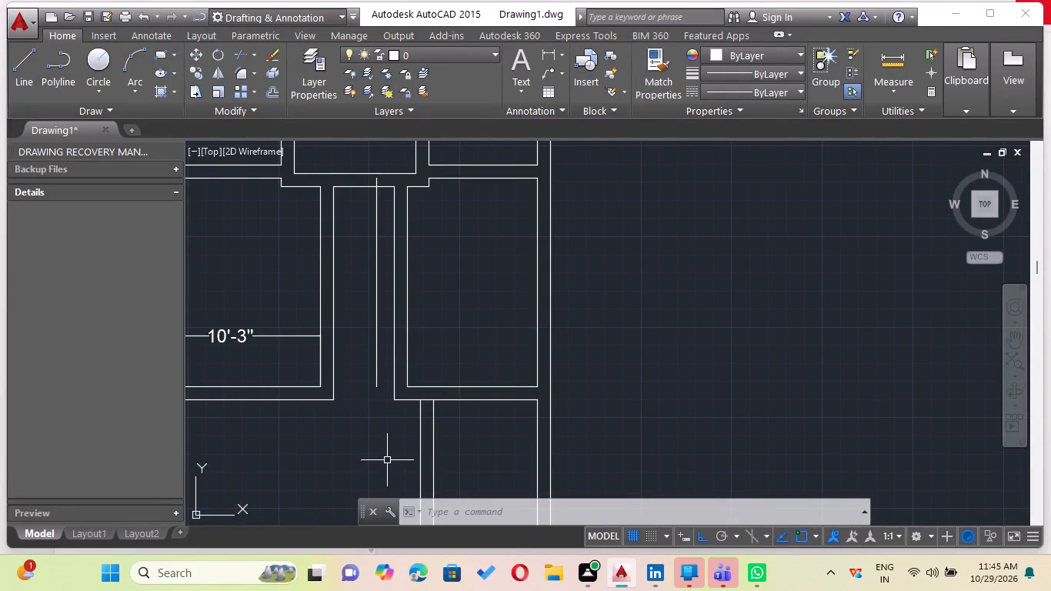
Draw a horizontal line about 1'10" long leftward from the bottom corner of the central passage's right wall.
key("l")
key("Return")
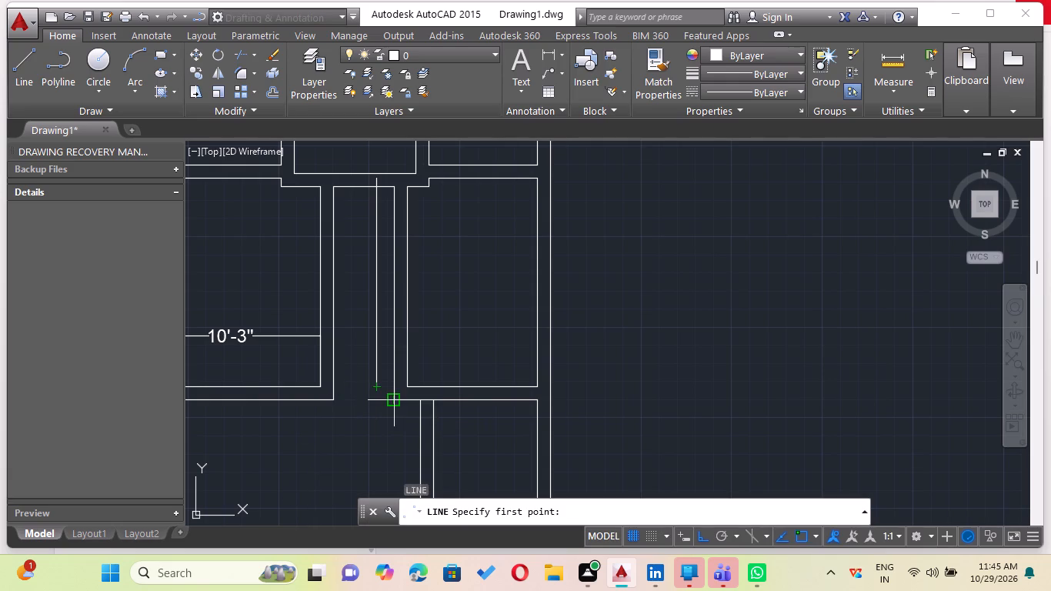
left_click_drag(395, 402, 388, 402)
scroll(349, 402, "up", 4)
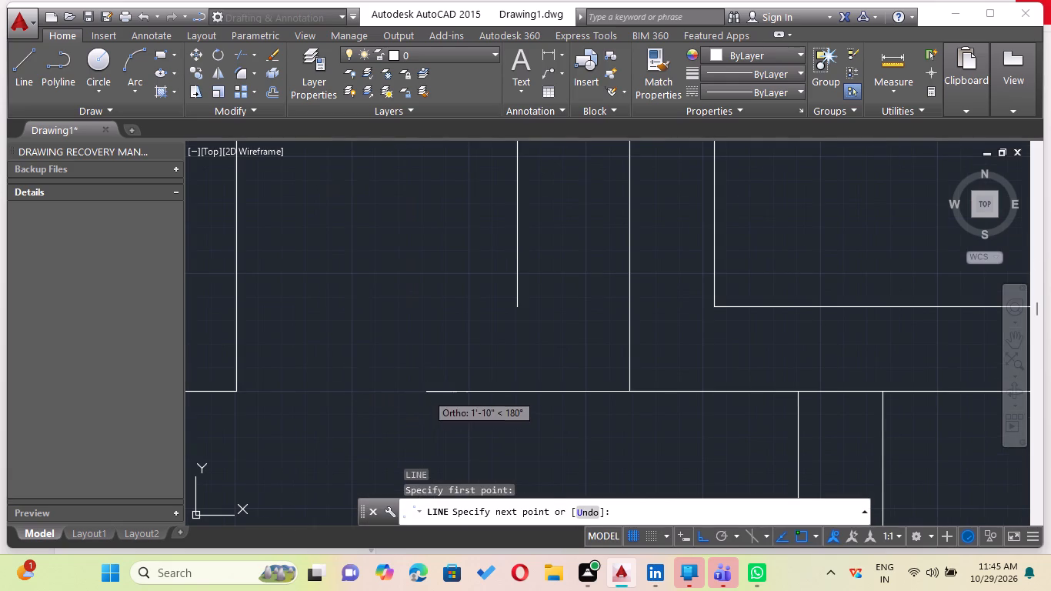
left_click(426, 393)
key("Escape")
Extend the 9'3" offset line down to the short horizontal line at the bottom of the passage.
key("e")
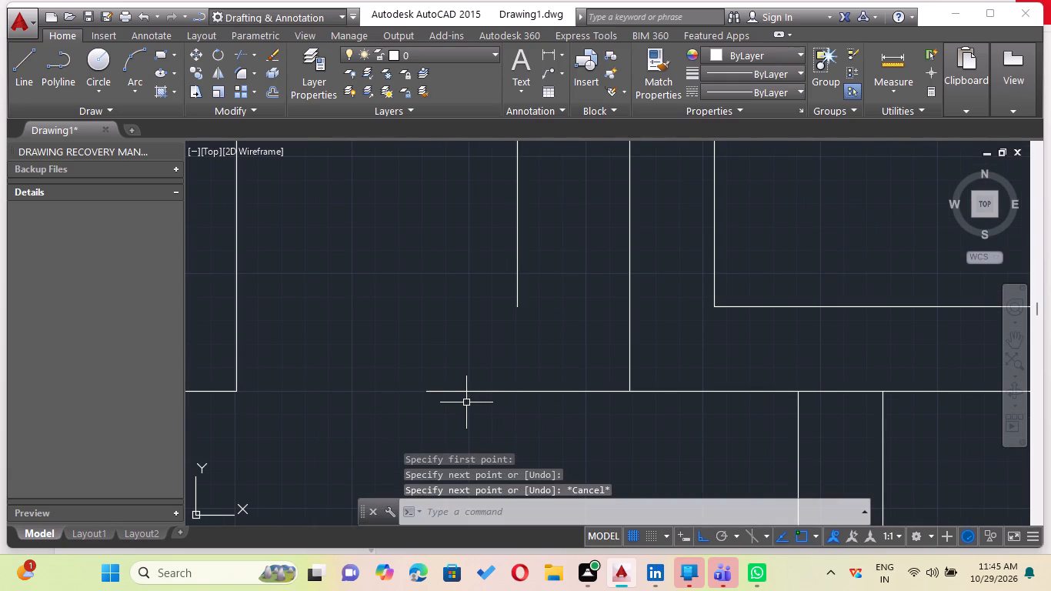
key("x")
key("Return")
key("Return")
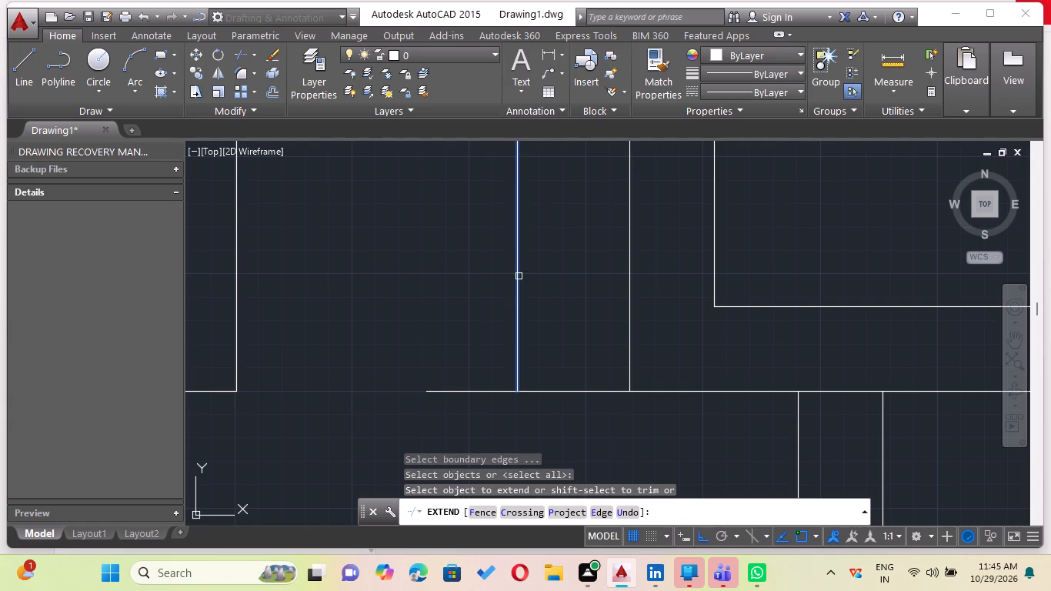
left_click(519, 276)
scroll(556, 349, "down", 3)
middle_click_drag(538, 344, 509, 389)
key("Escape")
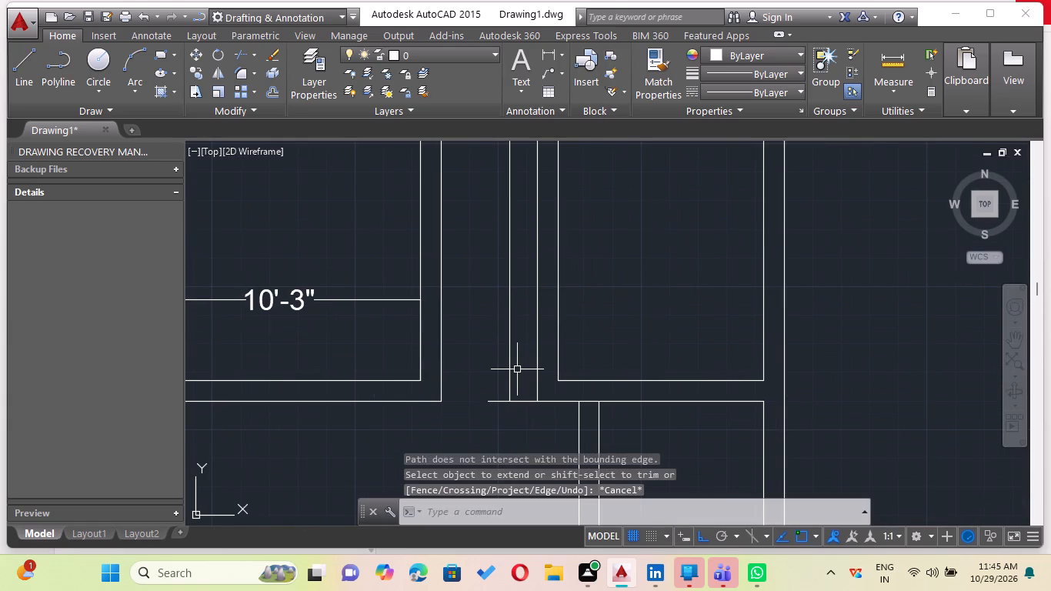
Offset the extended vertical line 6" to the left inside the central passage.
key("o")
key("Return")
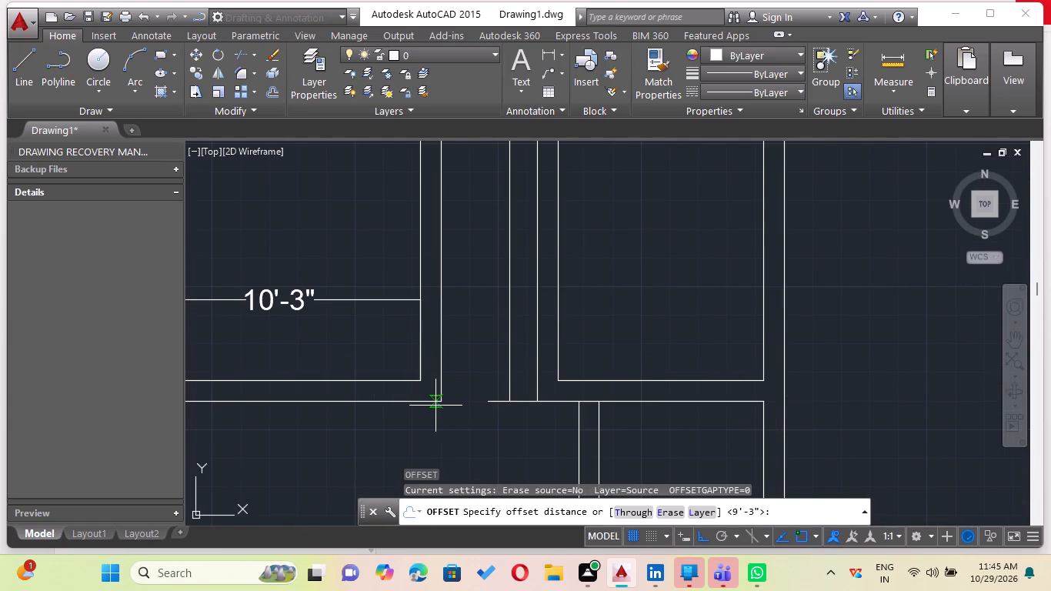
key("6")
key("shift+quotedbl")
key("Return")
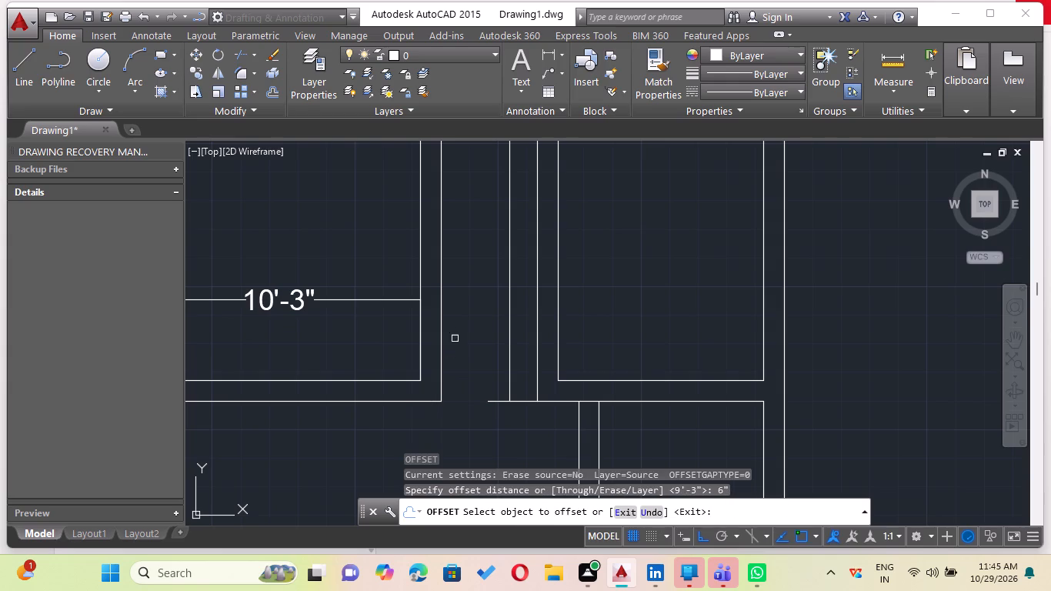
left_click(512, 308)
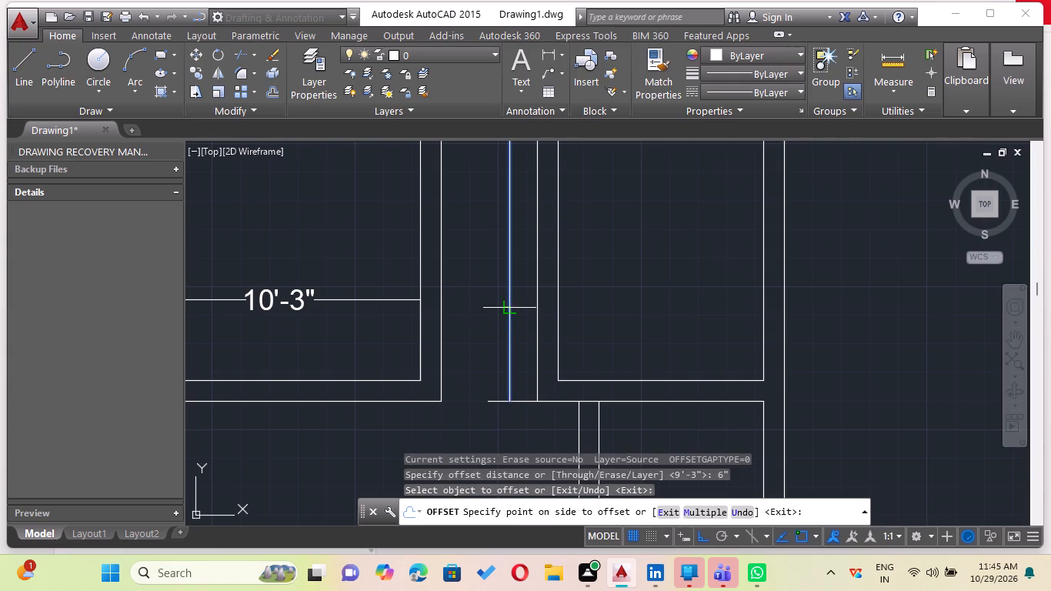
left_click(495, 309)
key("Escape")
Erase the two old vertical lines of the wall between the central passage and the right room.
scroll(469, 365, "down", 1)
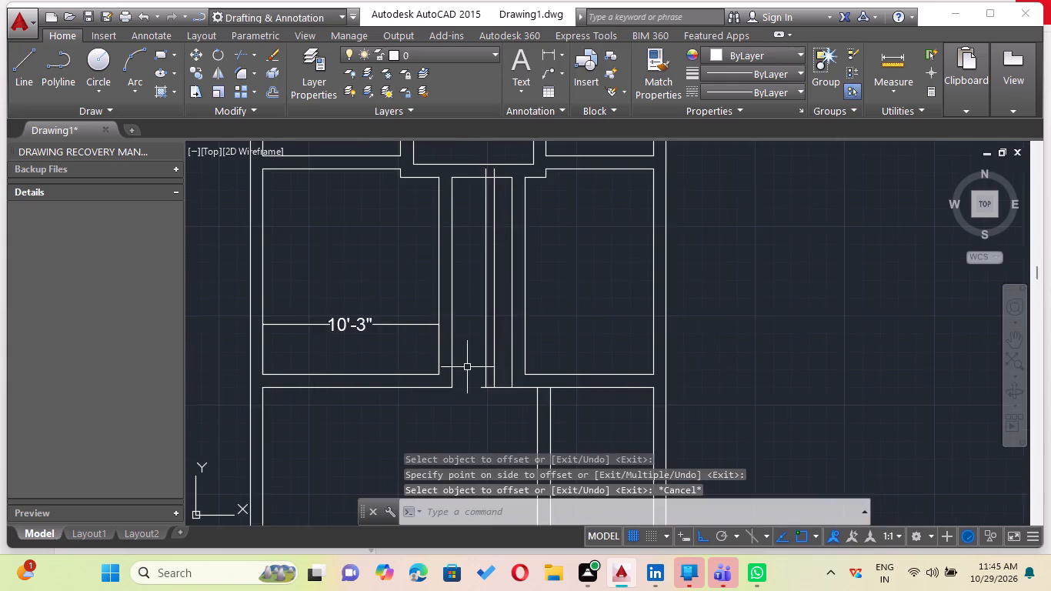
scroll(467, 367, "down", 1)
scroll(472, 261, "up", 1)
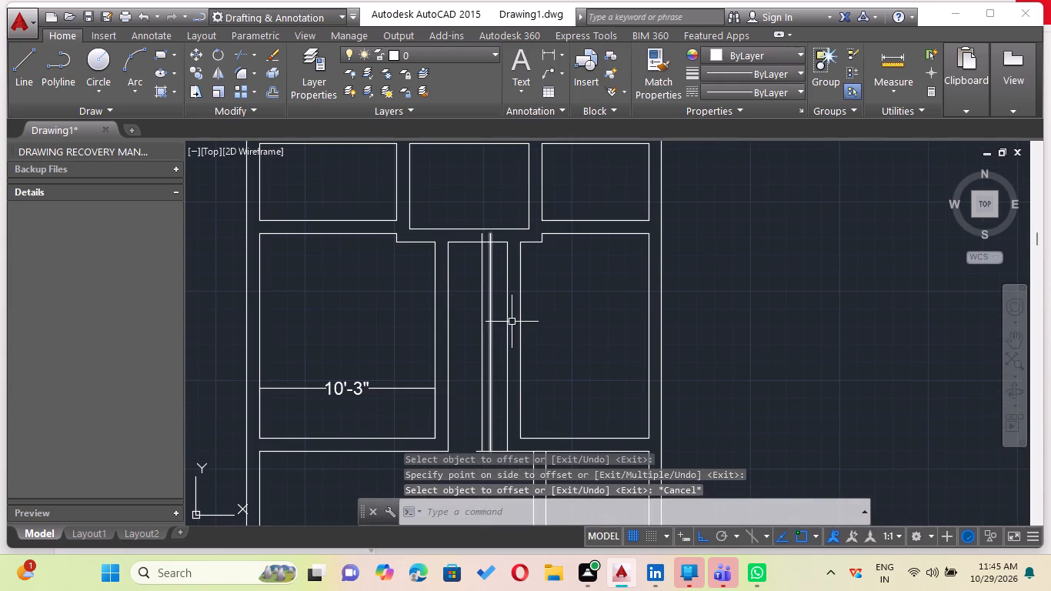
left_click(518, 372)
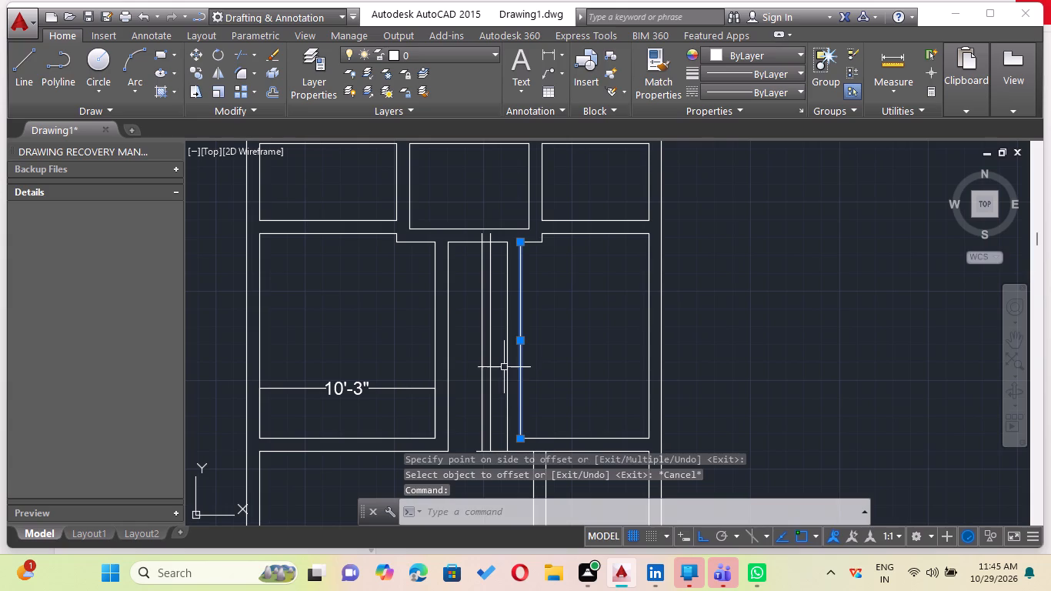
left_click(504, 367)
left_click(498, 362)
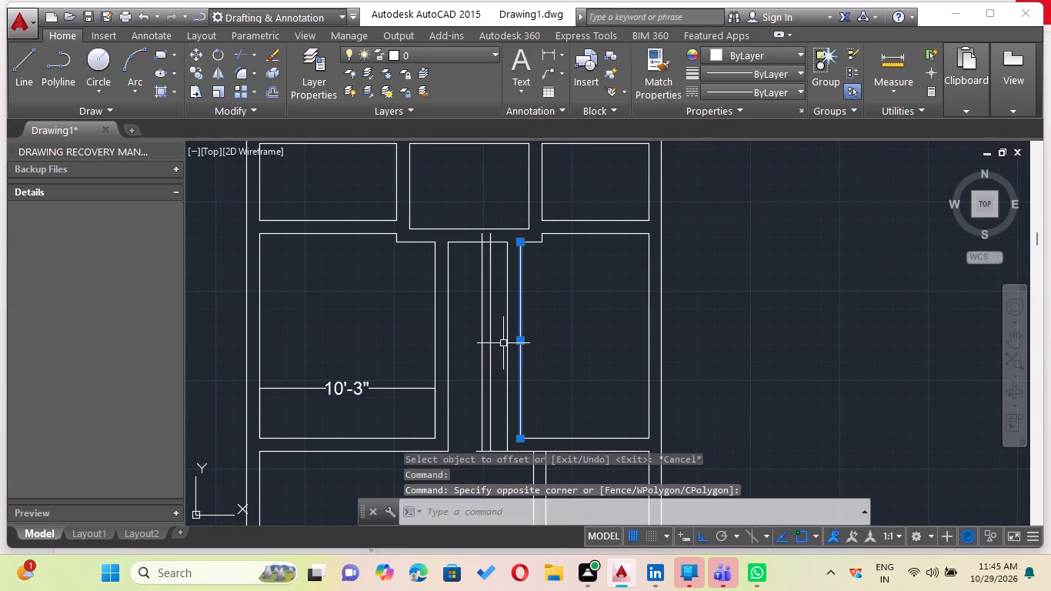
left_click(509, 331)
key("Delete")
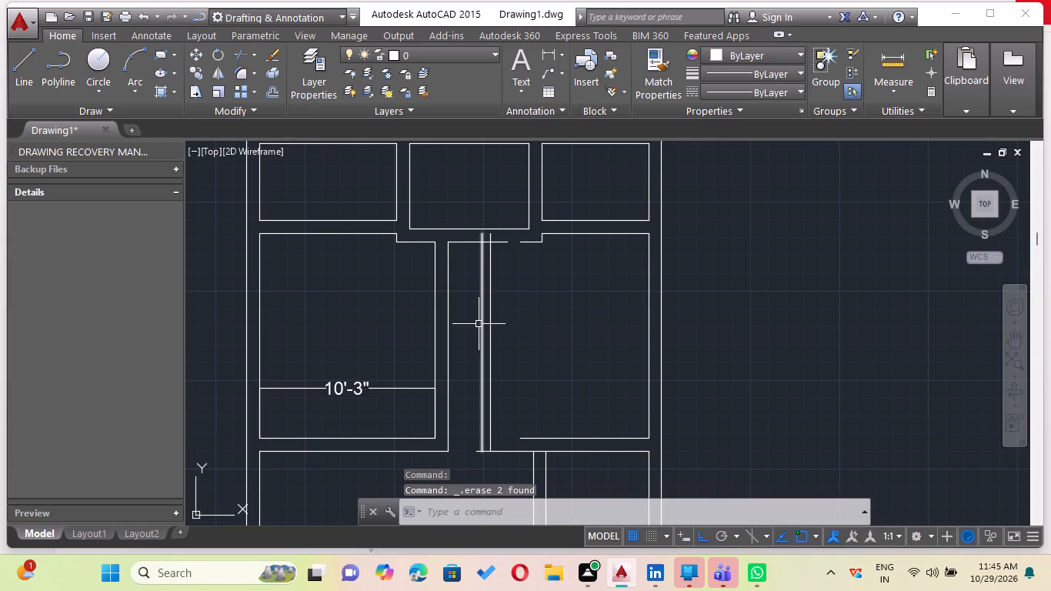
Extend the right room's bottom wall line and its short upper ledge line leftward to the new vertical line.
middle_click_drag(510, 325, 510, 332)
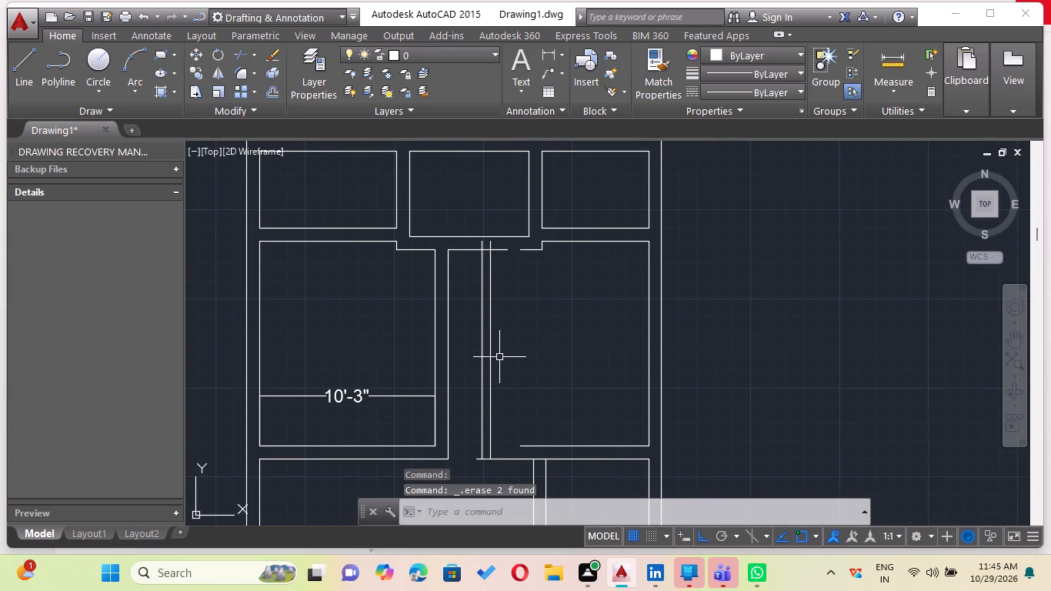
key("e")
key("x")
key("Return")
key("Return")
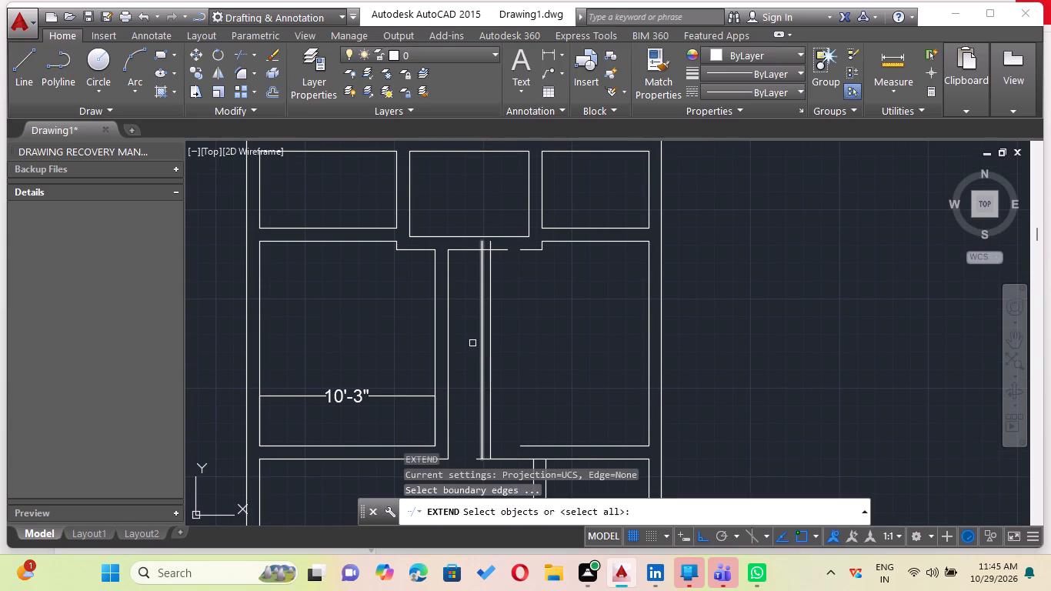
left_click(553, 445)
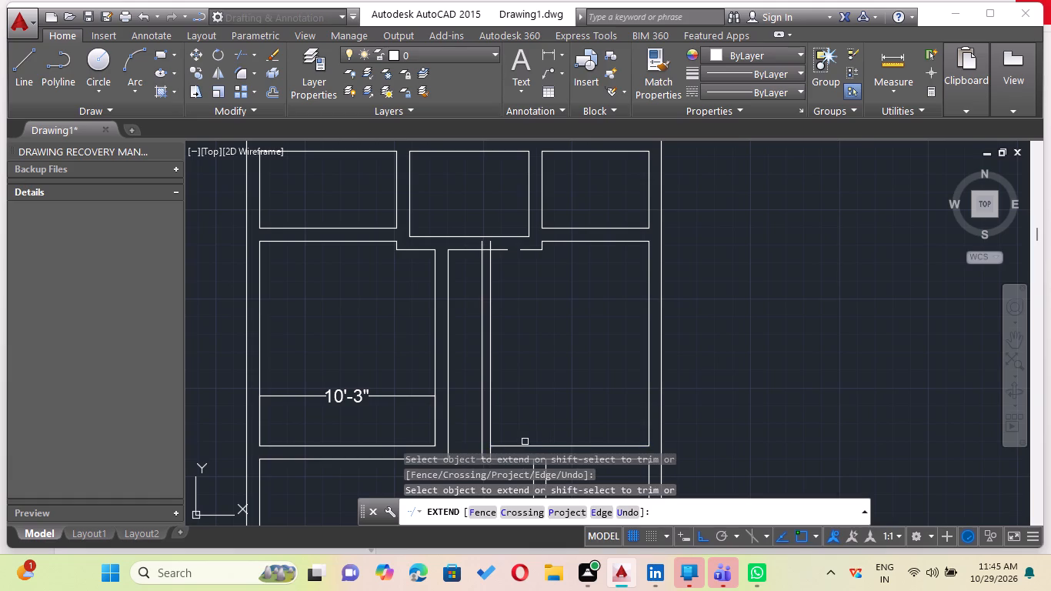
middle_click_drag(505, 416, 521, 331)
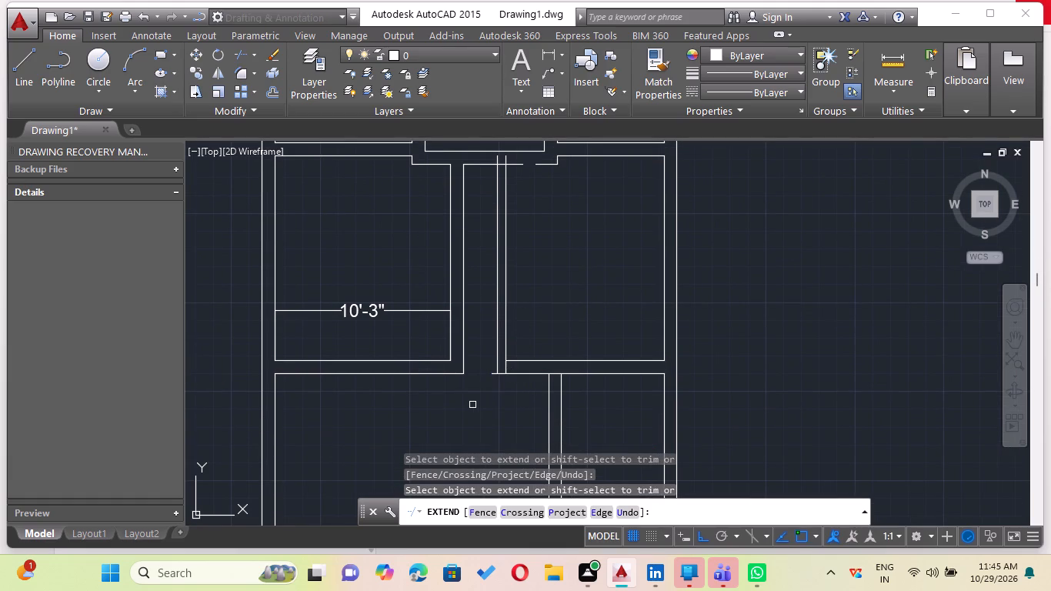
middle_click_drag(539, 205, 538, 352)
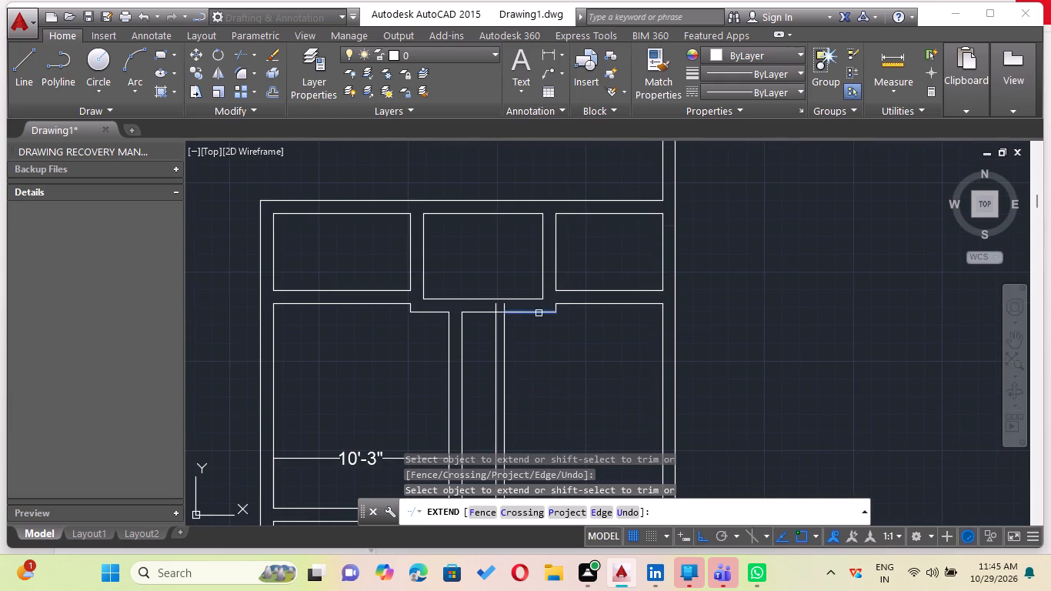
left_click(539, 313)
scroll(569, 382, "down", 1)
middle_click_drag(520, 406, 509, 320)
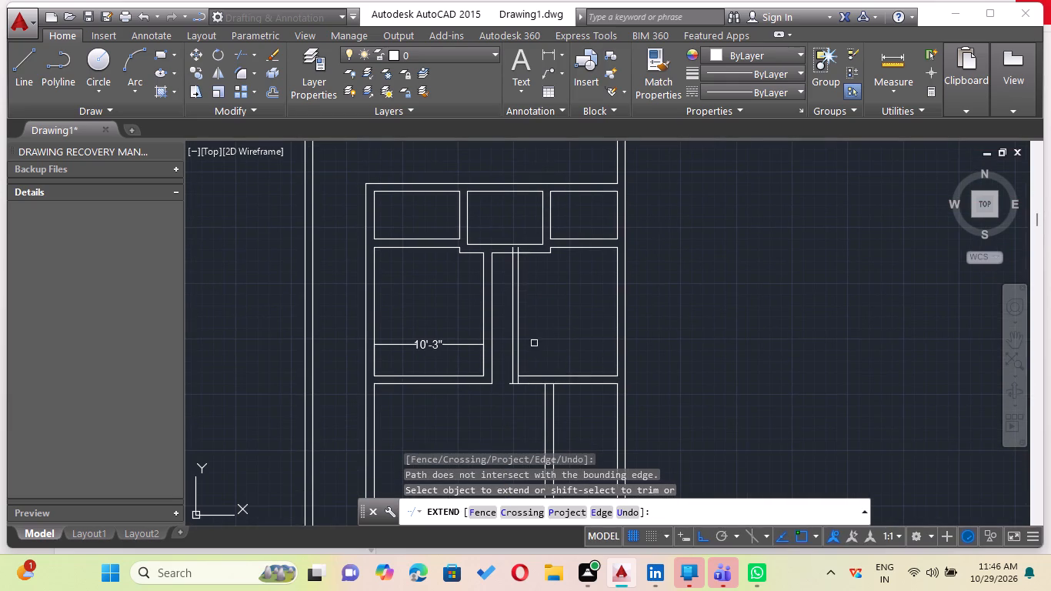
key("Escape")
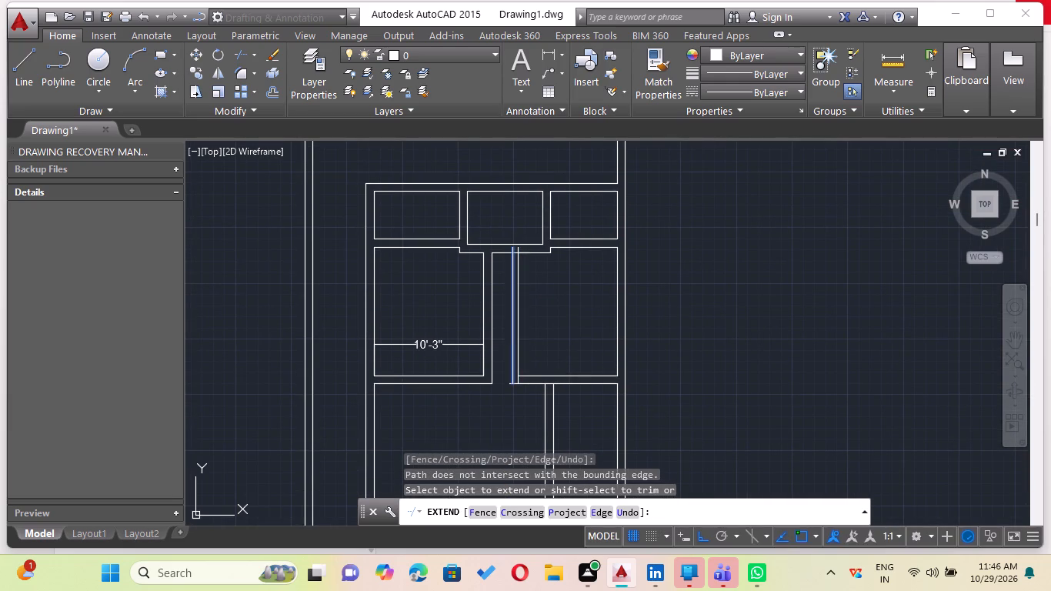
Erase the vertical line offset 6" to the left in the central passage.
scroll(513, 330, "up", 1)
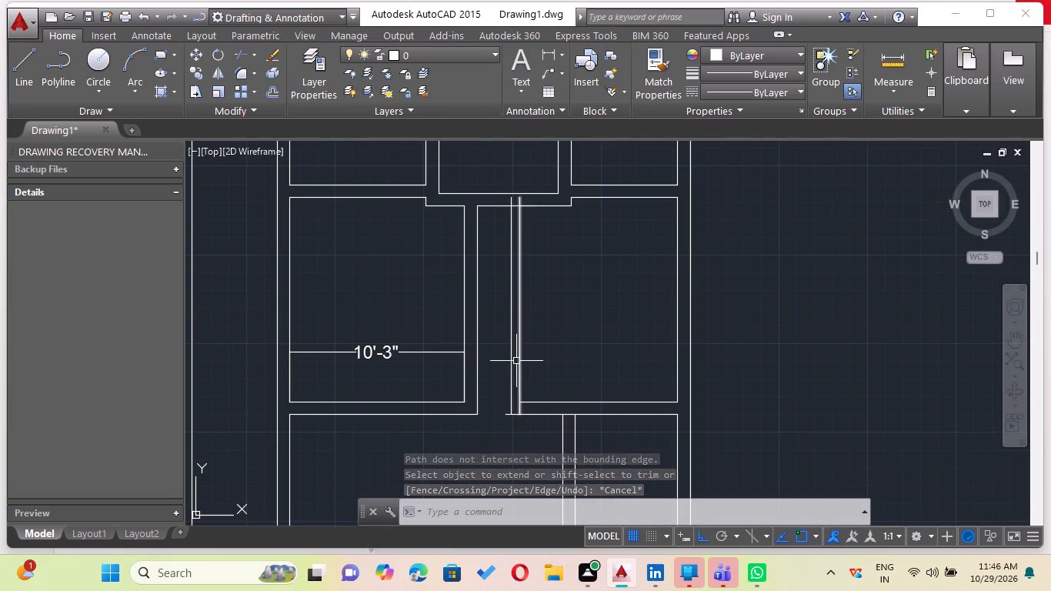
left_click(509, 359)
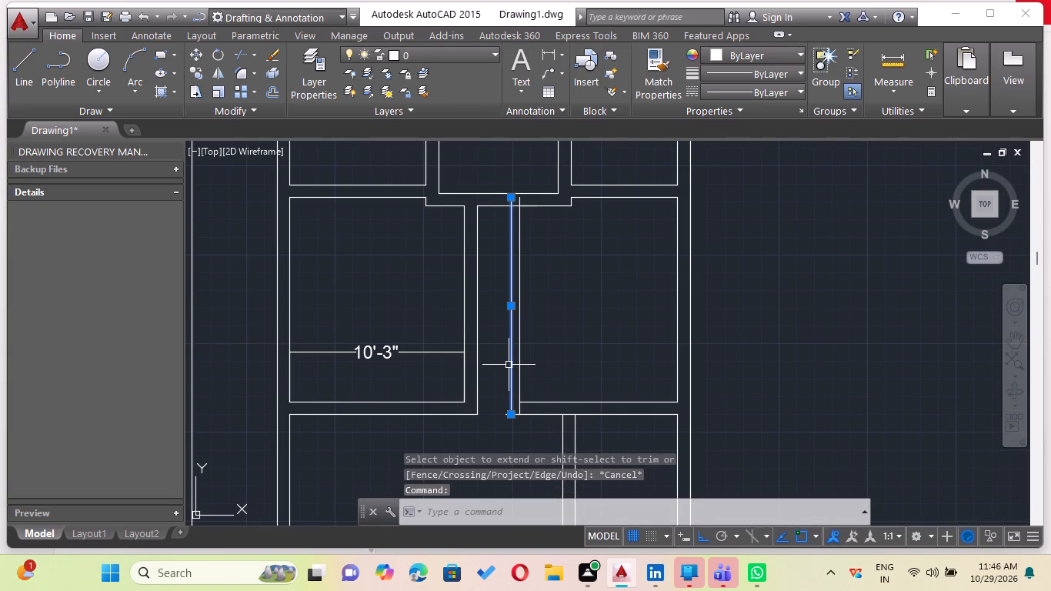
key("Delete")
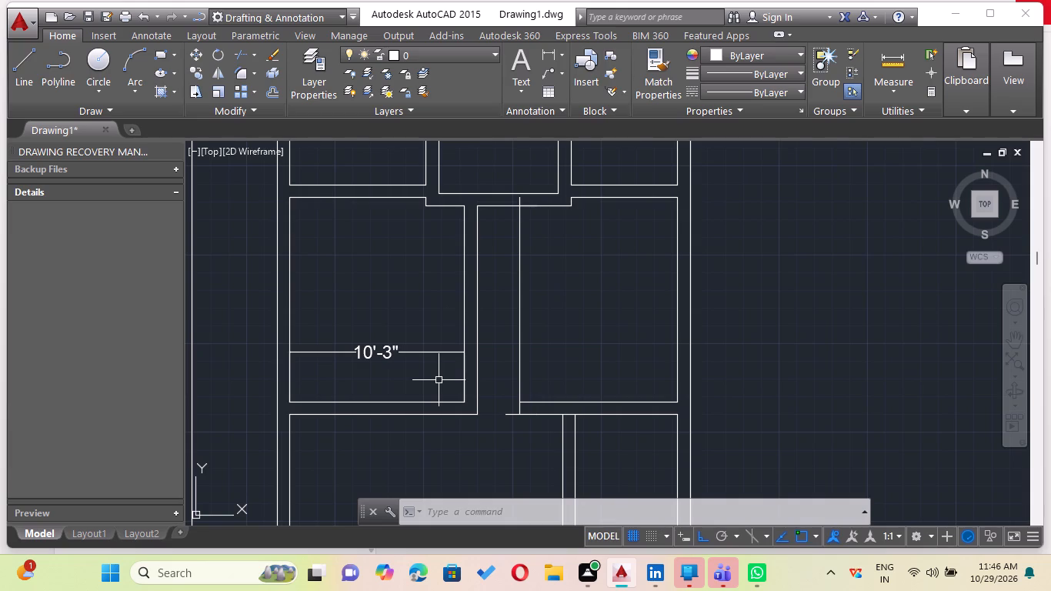
Offset the right room's new left boundary line 9" to the left, toward the central passage.
scroll(439, 380, "up", 2)
scroll(468, 362, "down", 3)
key("Escape")
scroll(493, 346, "up", 1)
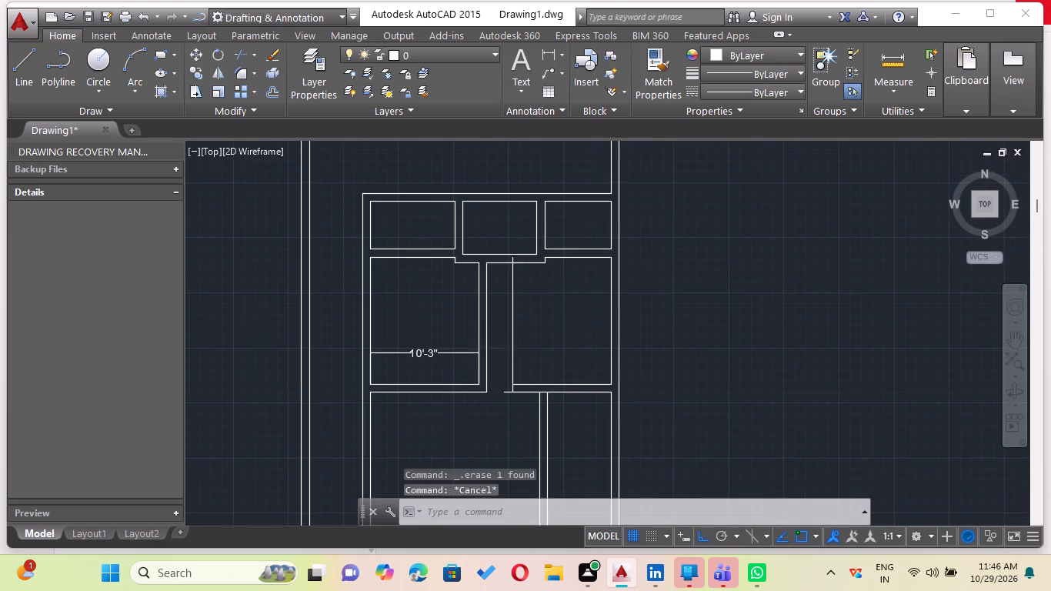
key("o")
key("Return")
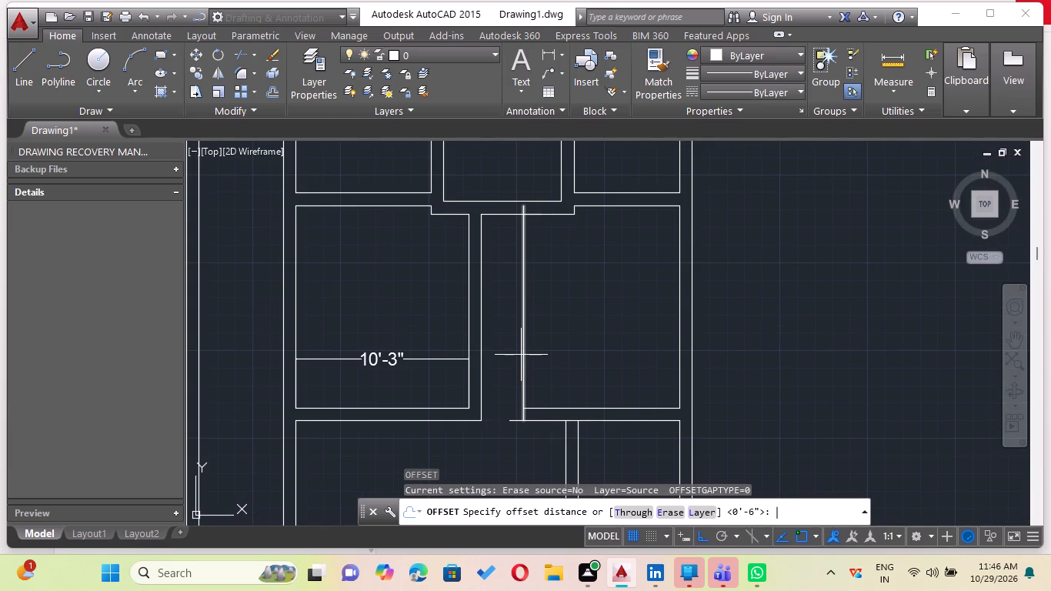
type("9\"")
key("Return")
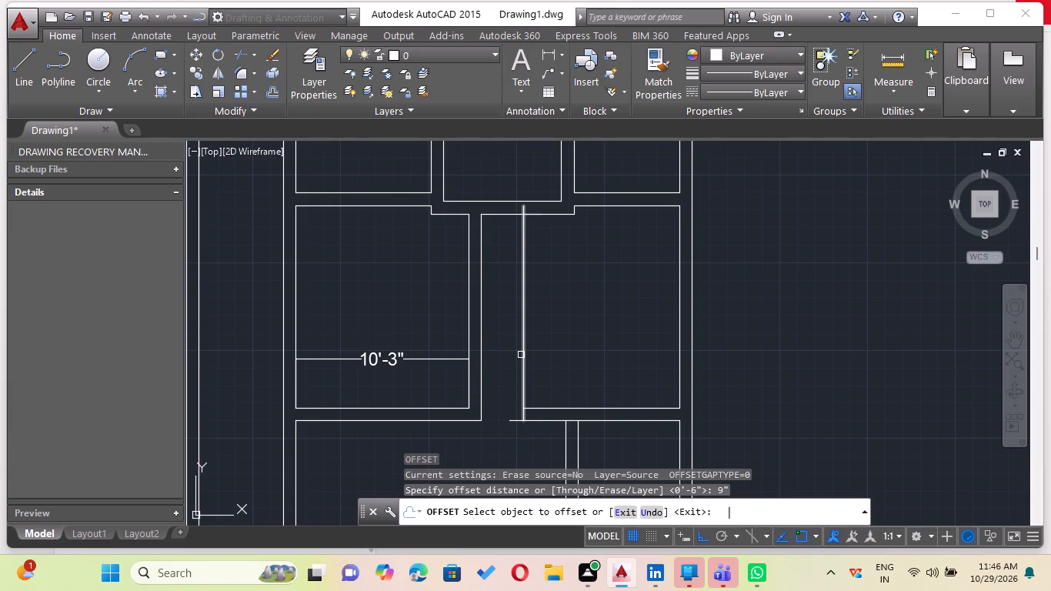
left_click(524, 353)
left_click(506, 339)
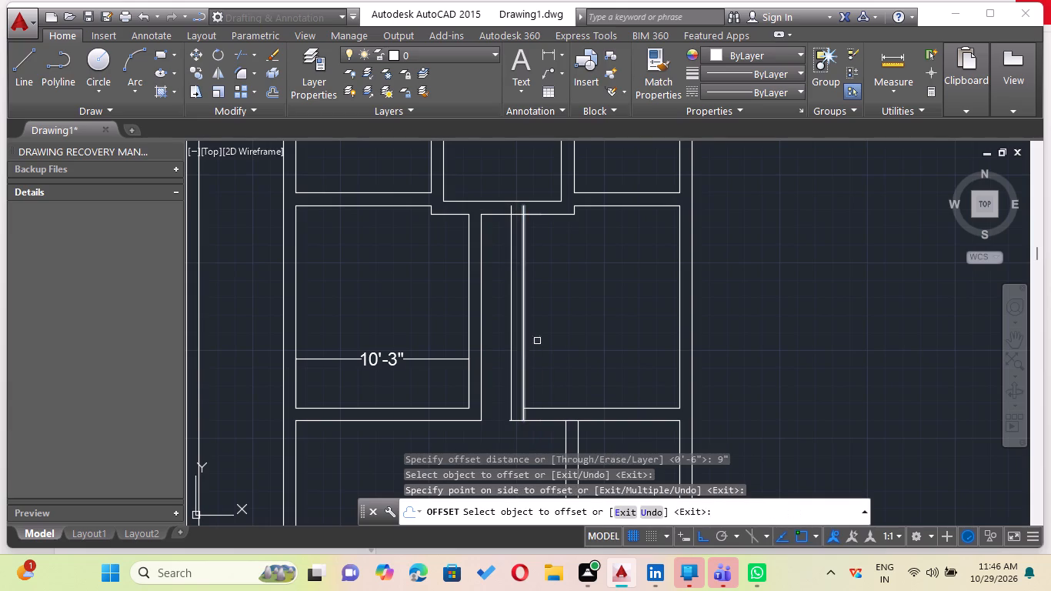
Trim the new passage wall's two vertical lines above the ledge line, and the ledge segment between them.
key("Escape")
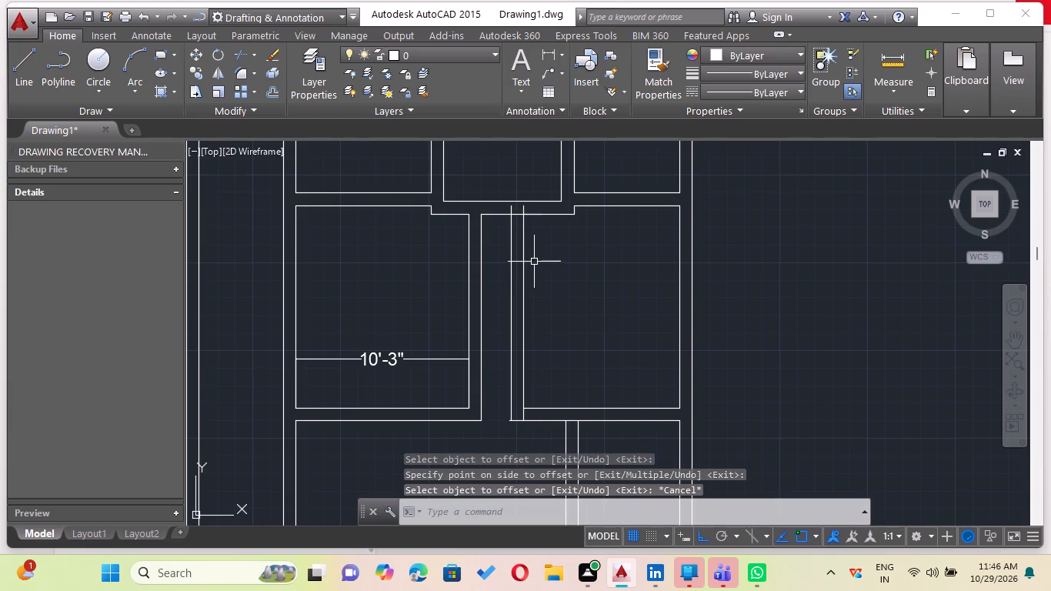
type("tr")
key("Return")
key("Return")
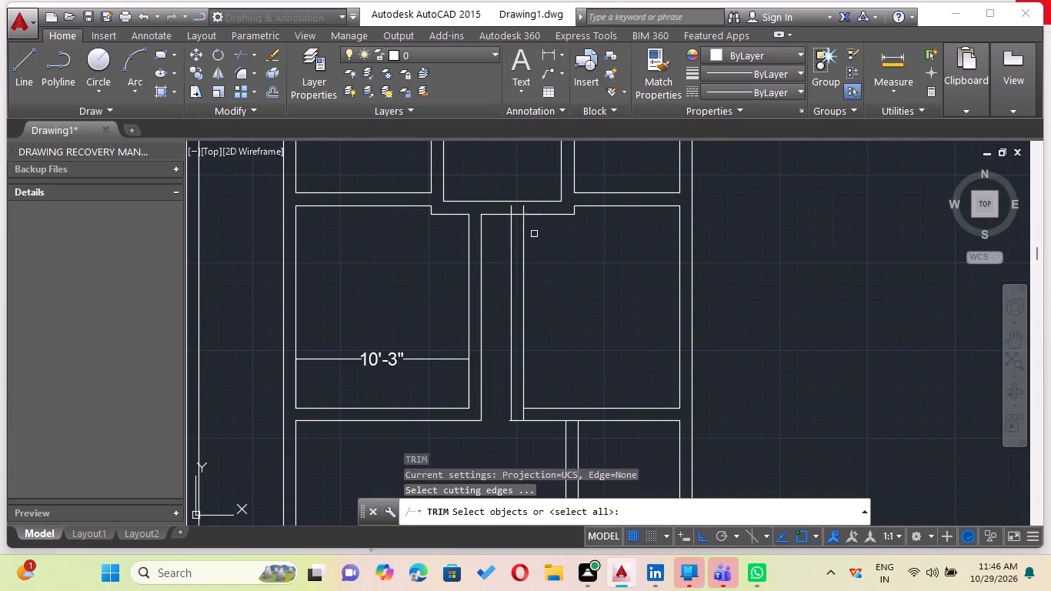
scroll(525, 210, "up", 3)
left_click(534, 203)
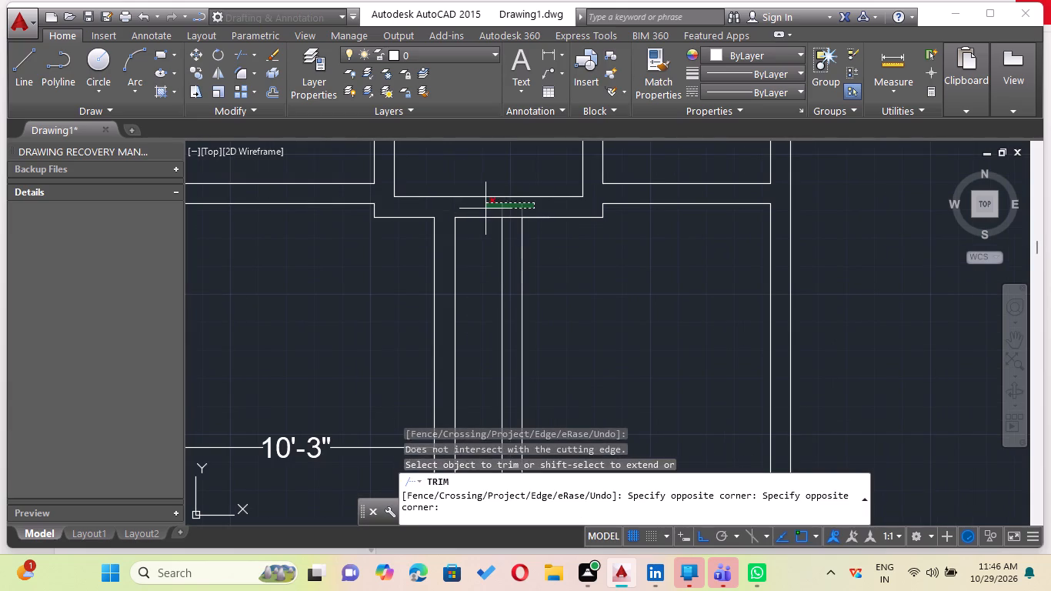
left_click(482, 209)
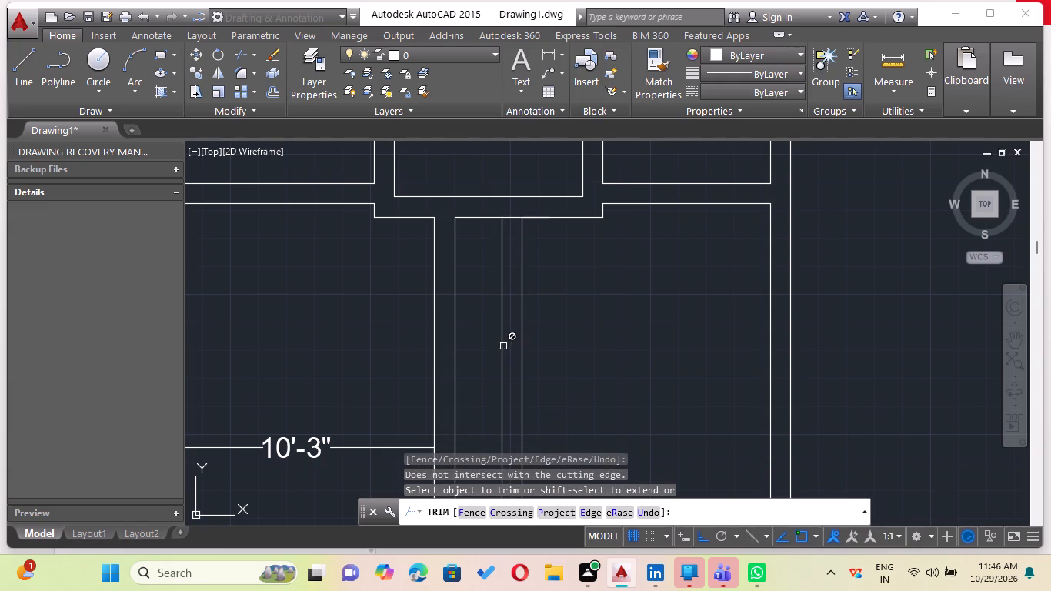
scroll(511, 215, "up", 1)
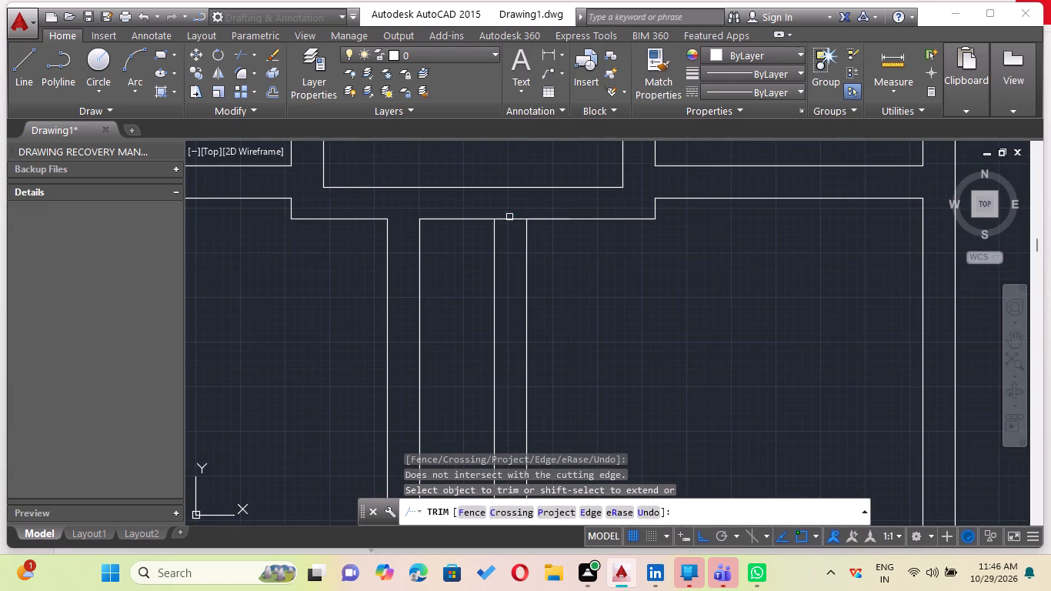
left_click(509, 219)
Trim the stub of the right room's new left boundary line below the room's bottom inner line.
scroll(622, 333, "down", 3)
middle_click_drag(621, 332, 553, 151)
scroll(551, 227, "up", 1)
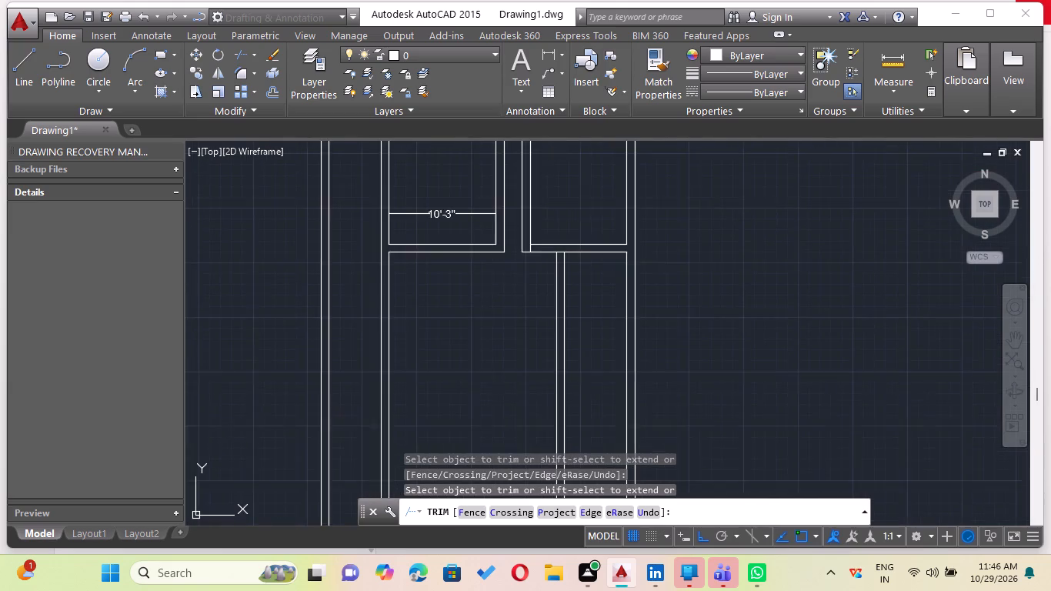
left_click(509, 255)
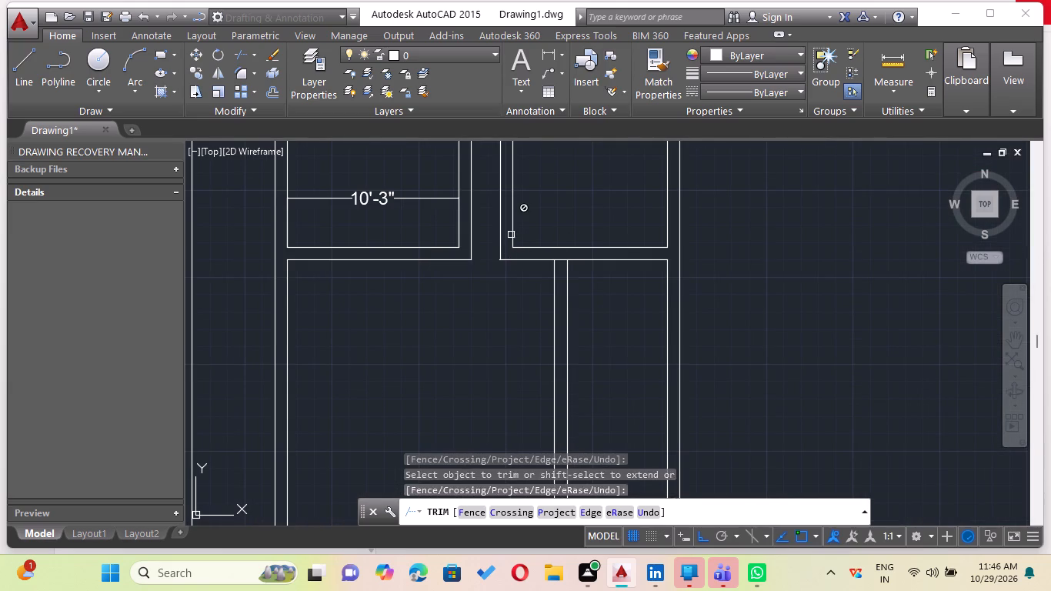
scroll(530, 189, "down", 1)
middle_click_drag(530, 189, 536, 275)
scroll(552, 210, "up", 1)
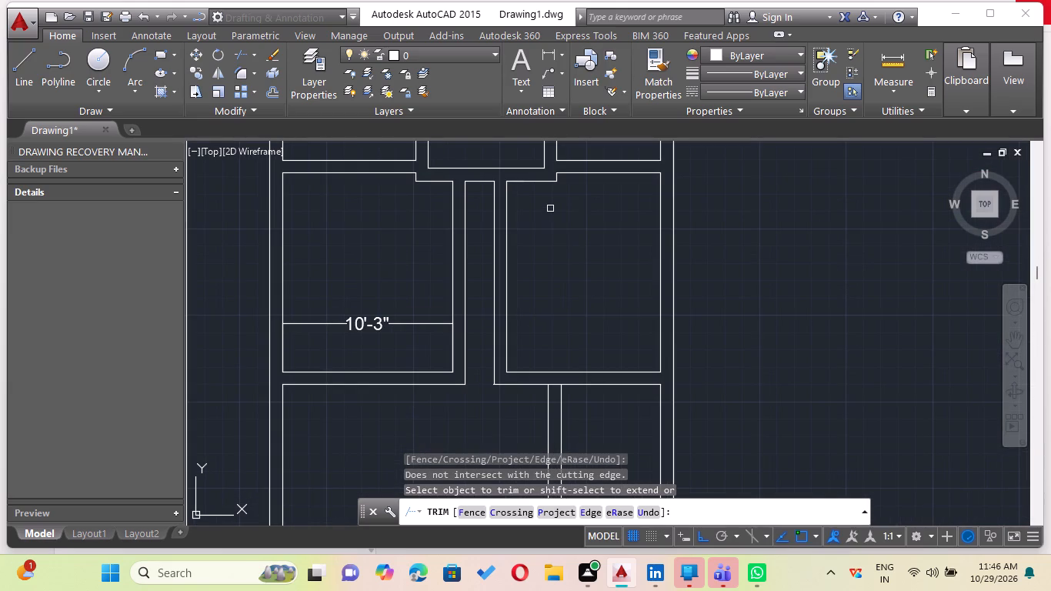
middle_click_drag(579, 219, 540, 252)
scroll(537, 252, "down", 1)
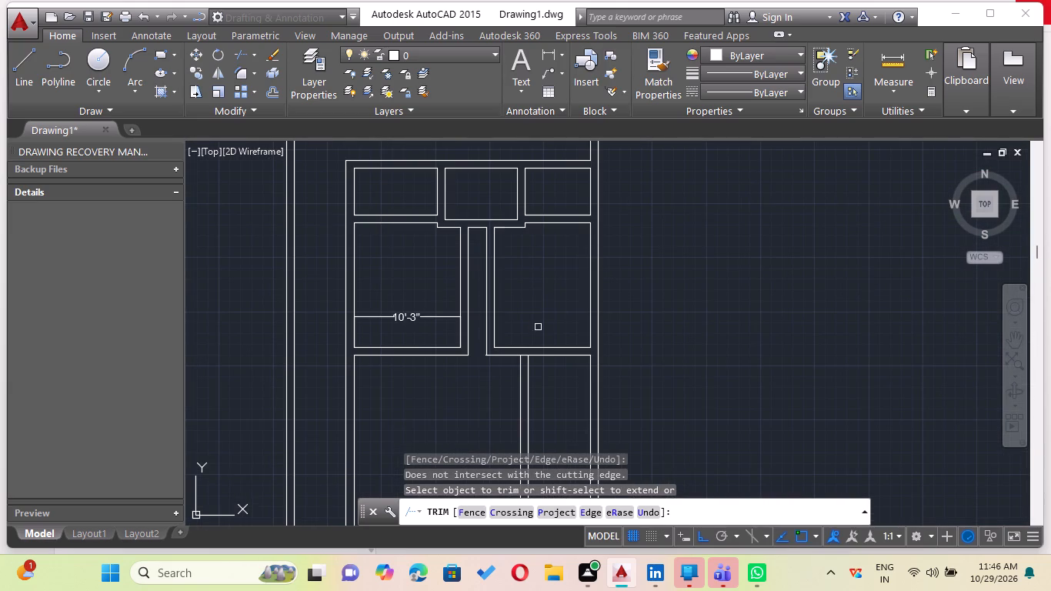
middle_click_drag(538, 327, 485, 239)
key("Escape")
Erase the two vertical lines of the partition wall in the lower area below the right room.
left_click_drag(511, 321, 476, 311)
left_click(447, 312)
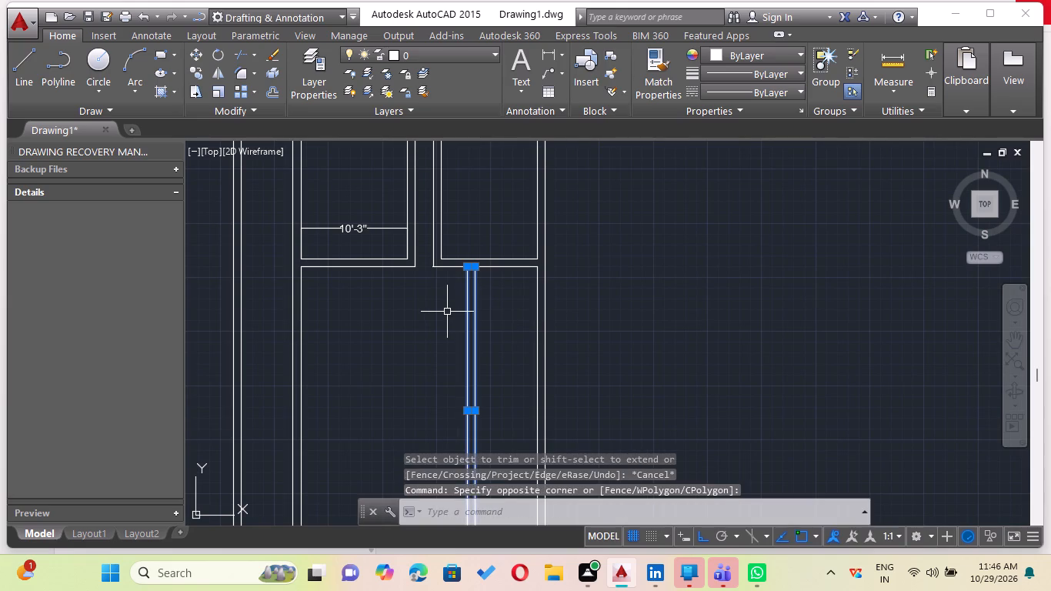
key("Delete")
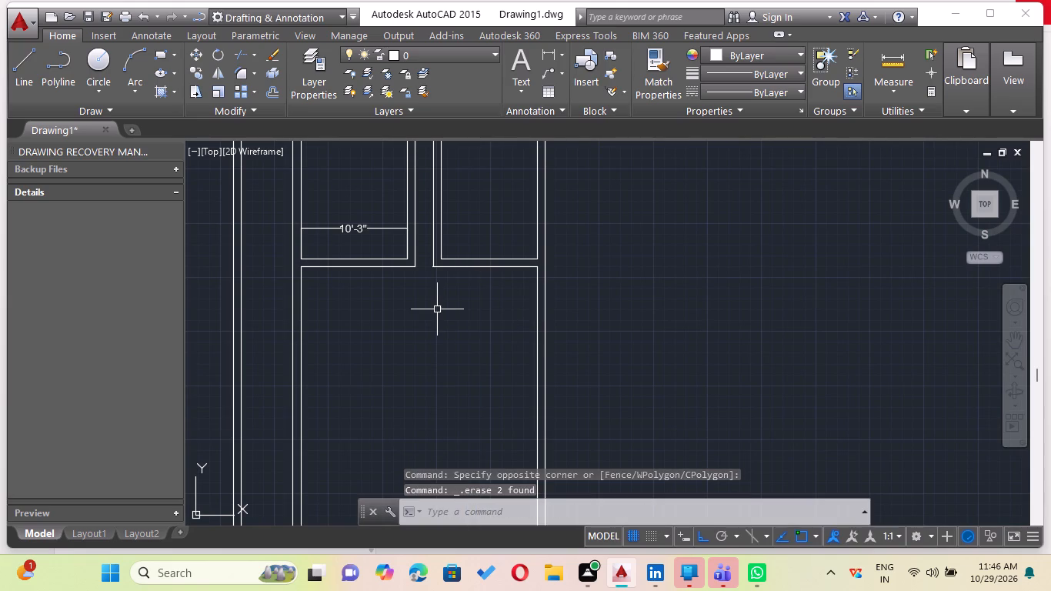
Offset the right outer wall's inner line 2'6" to the left in the lower area.
key("o")
key("Return")
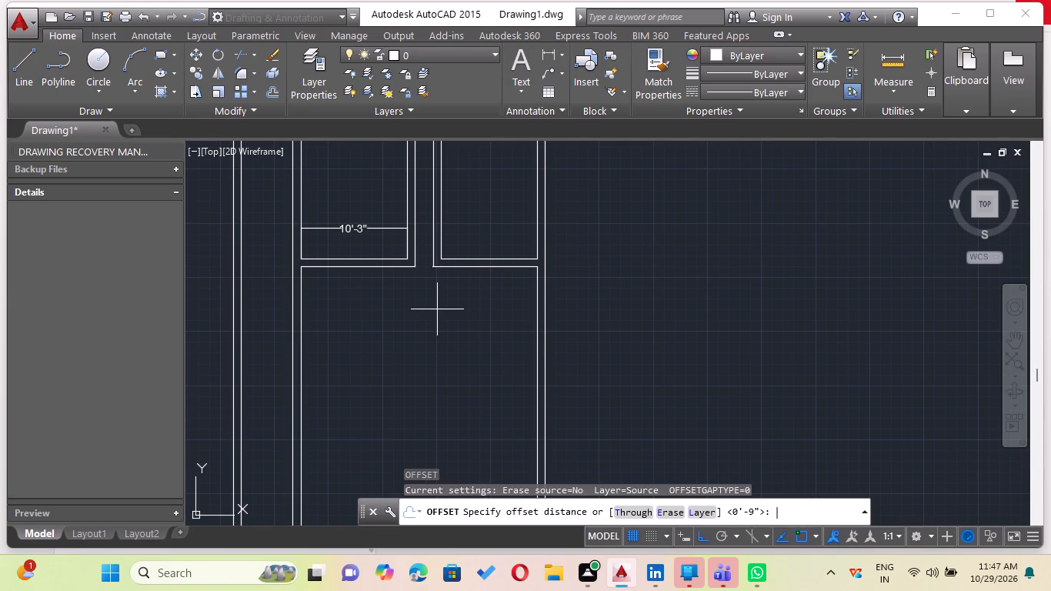
type("2'6\"")
key("Return")
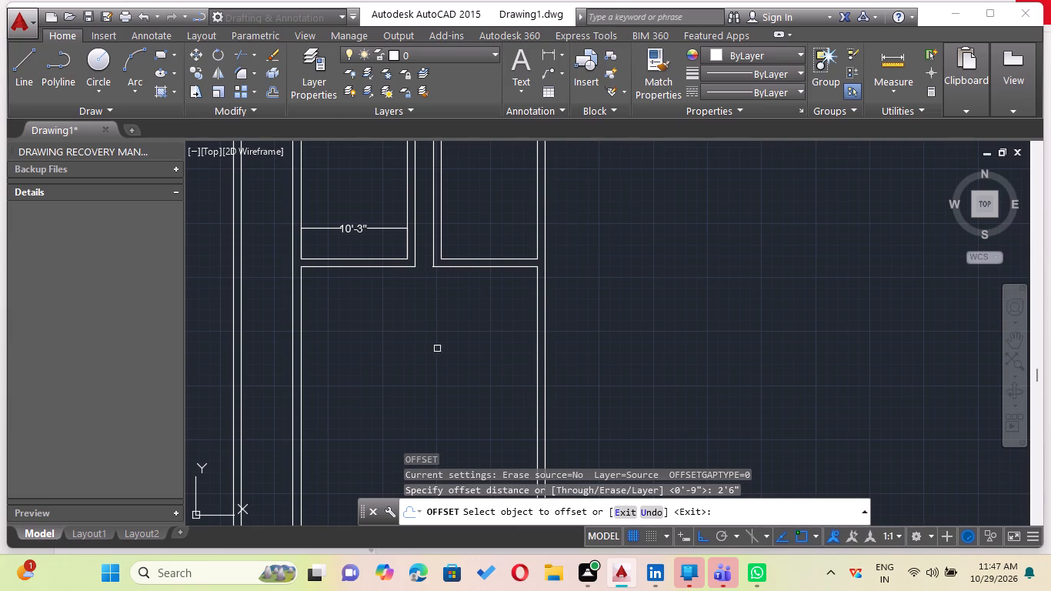
left_click(536, 344)
left_click(501, 348)
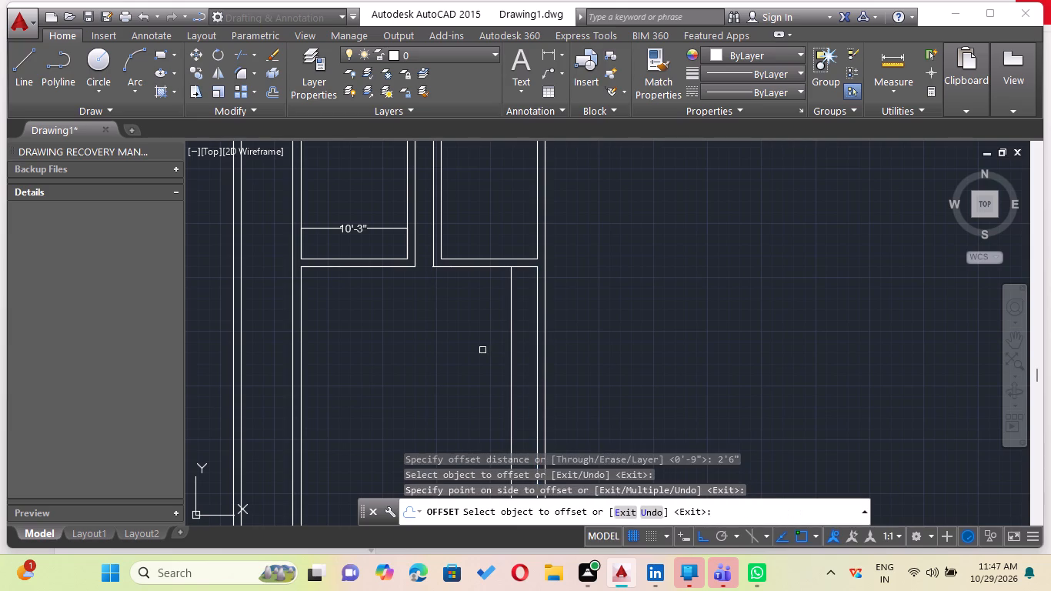
key("Escape")
Offset the new vertical line in the lower area 6" to the left as a partition wall.
key("o")
key("Return")
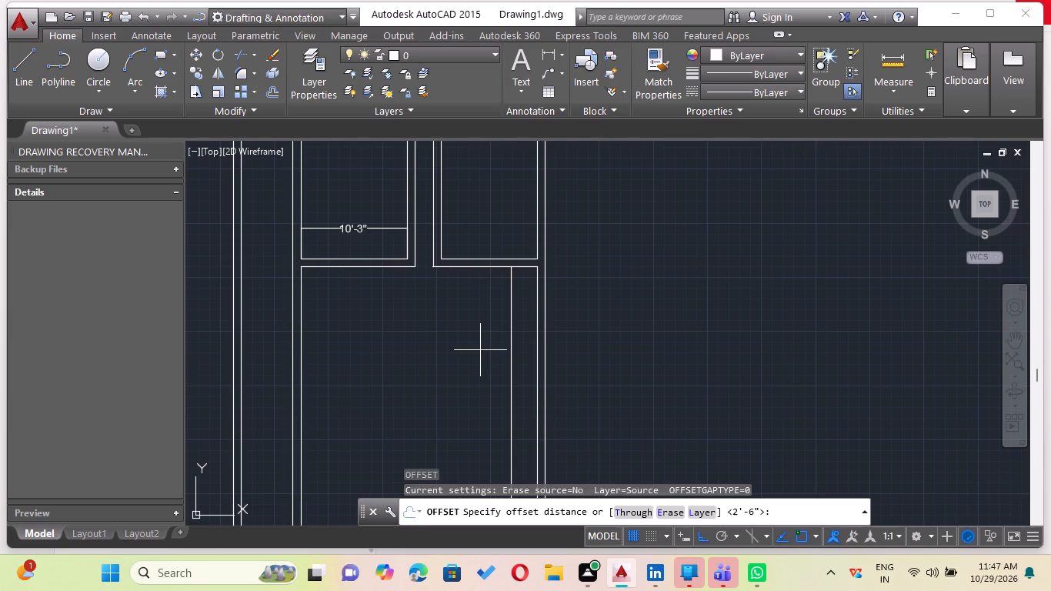
type("6\"")
key("Return")
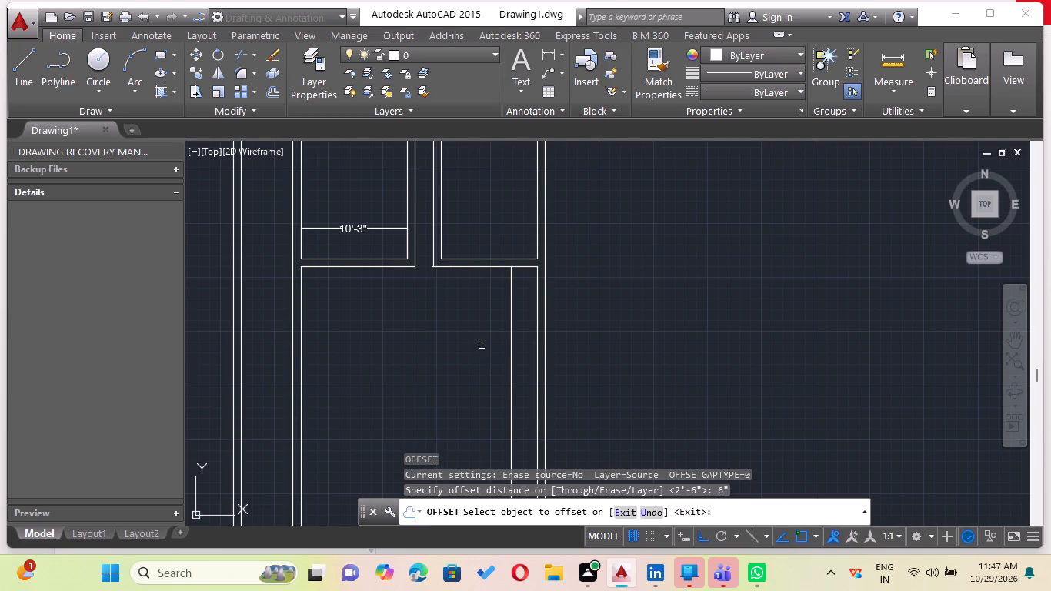
left_click_drag(512, 327, 505, 326)
left_click(479, 325)
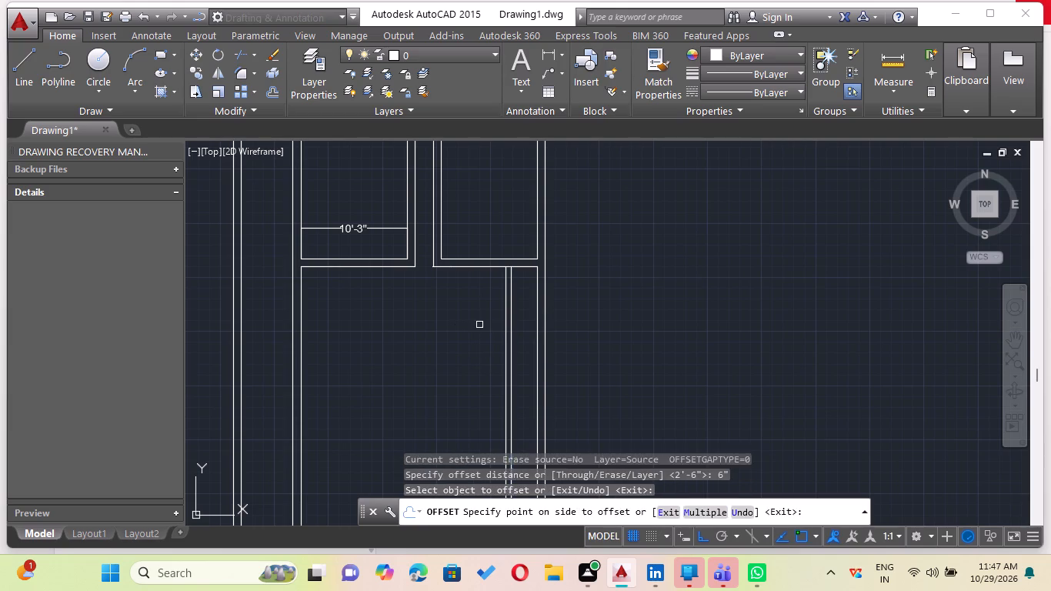
key("Escape")
key("Escape")
Offset the left line of the 6" partition wall 5'6" to the left.
scroll(485, 349, "up", 1)
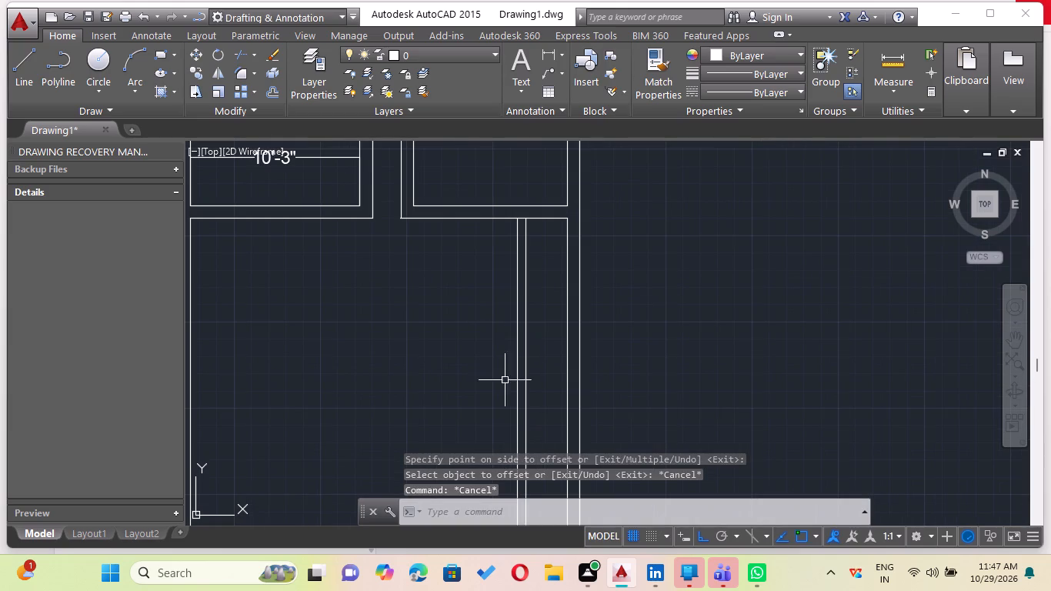
key("o")
key("Return")
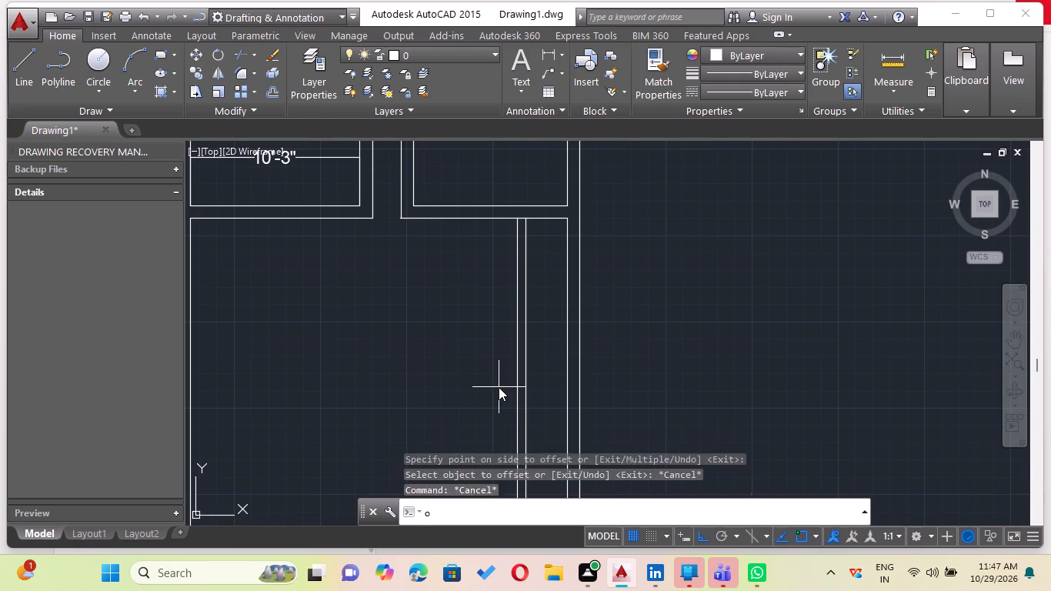
type("5'")
key("6")
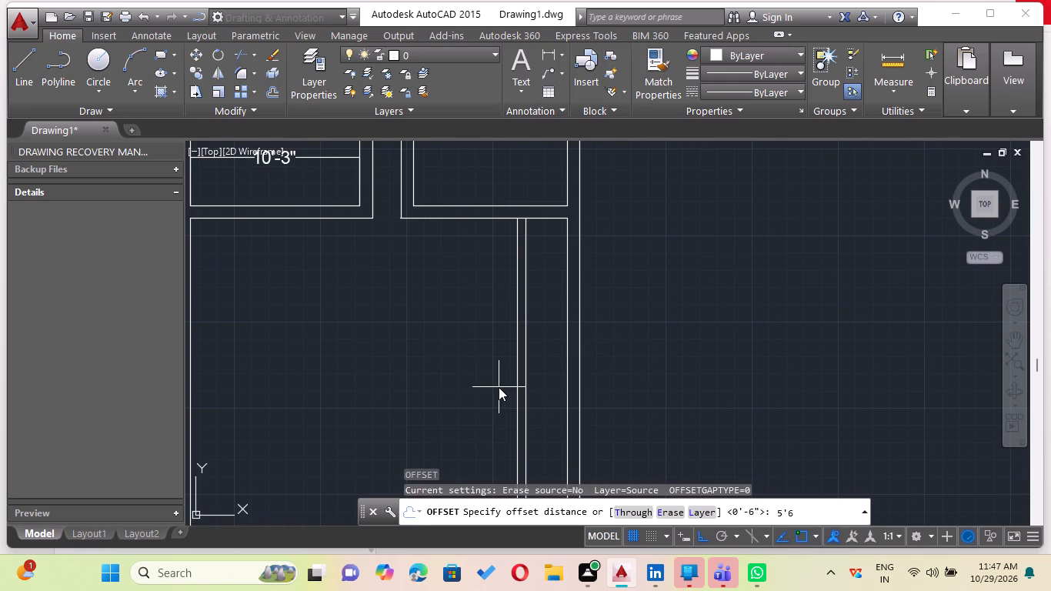
key("shift+quotedbl")
key("Return")
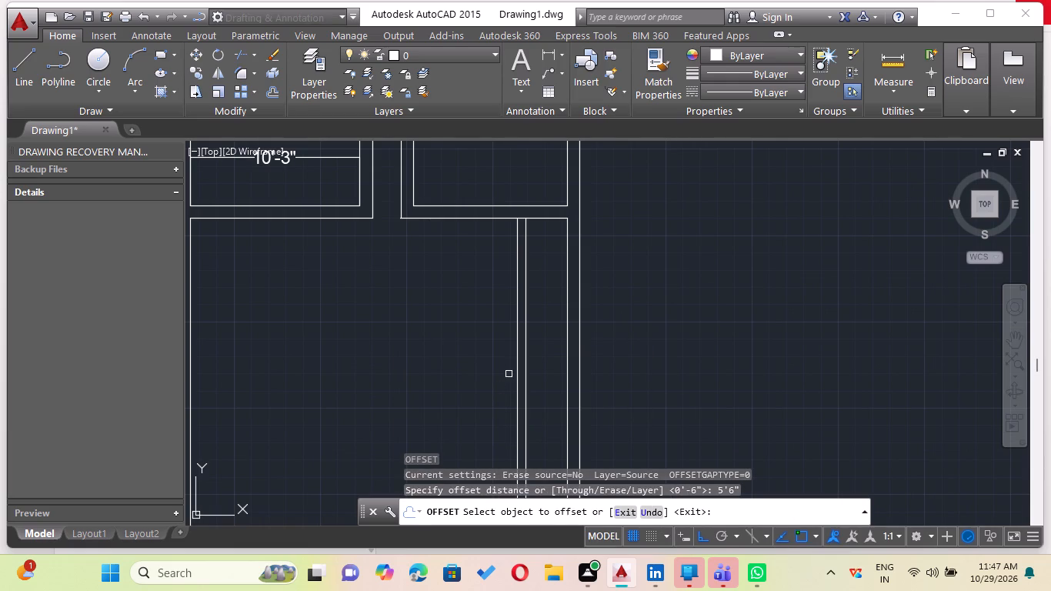
left_click(519, 376)
left_click(502, 366)
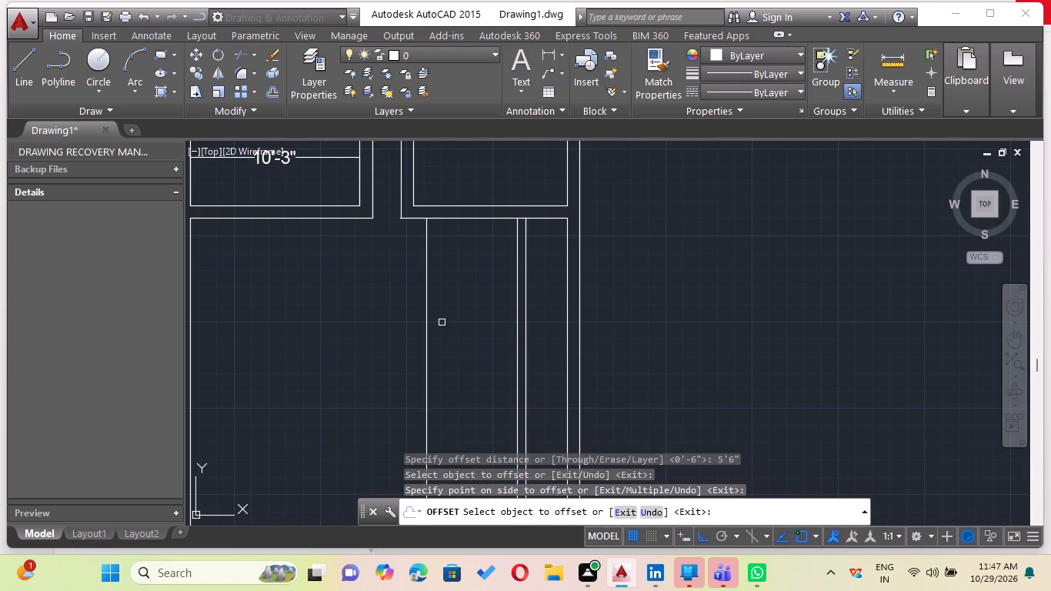
key("Escape")
Offset the newest vertical line in the lower area 9" to the left to form a wall.
scroll(442, 325, "down", 1)
middle_click_drag(448, 324, 494, 281)
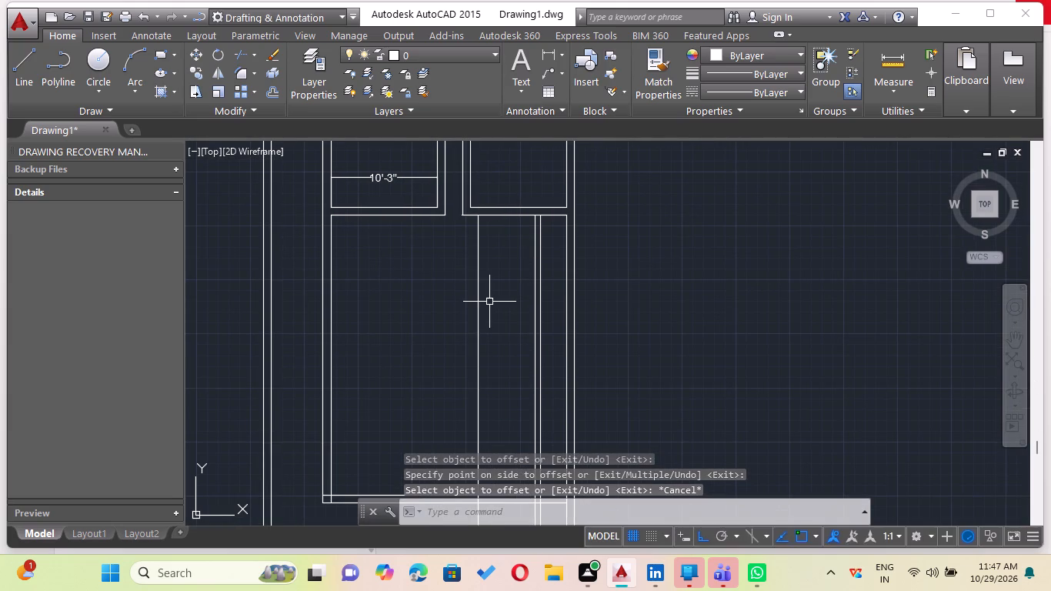
key("o")
key("Return")
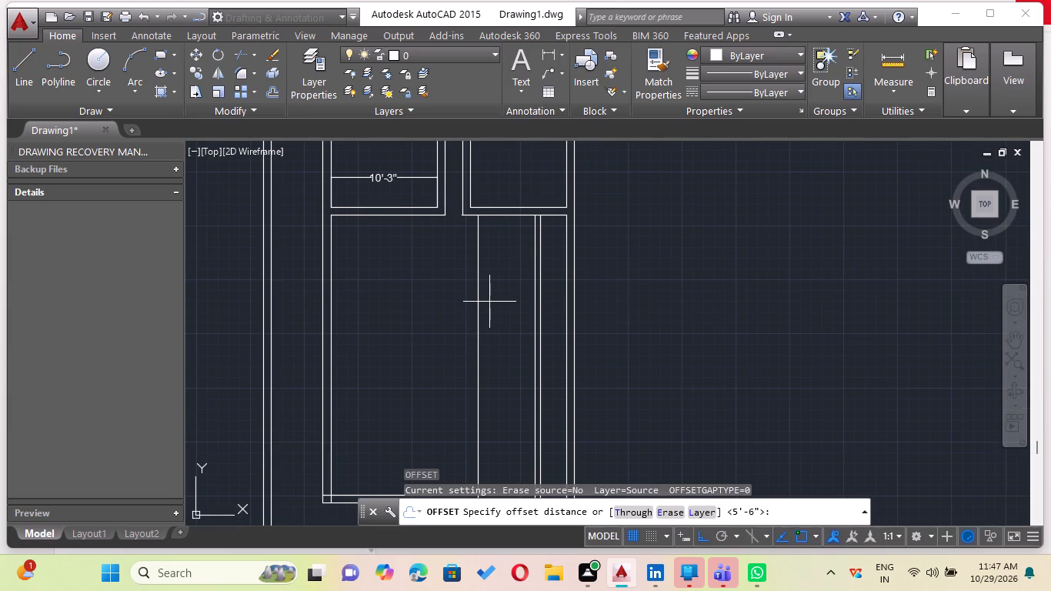
type("9\"")
key("Return")
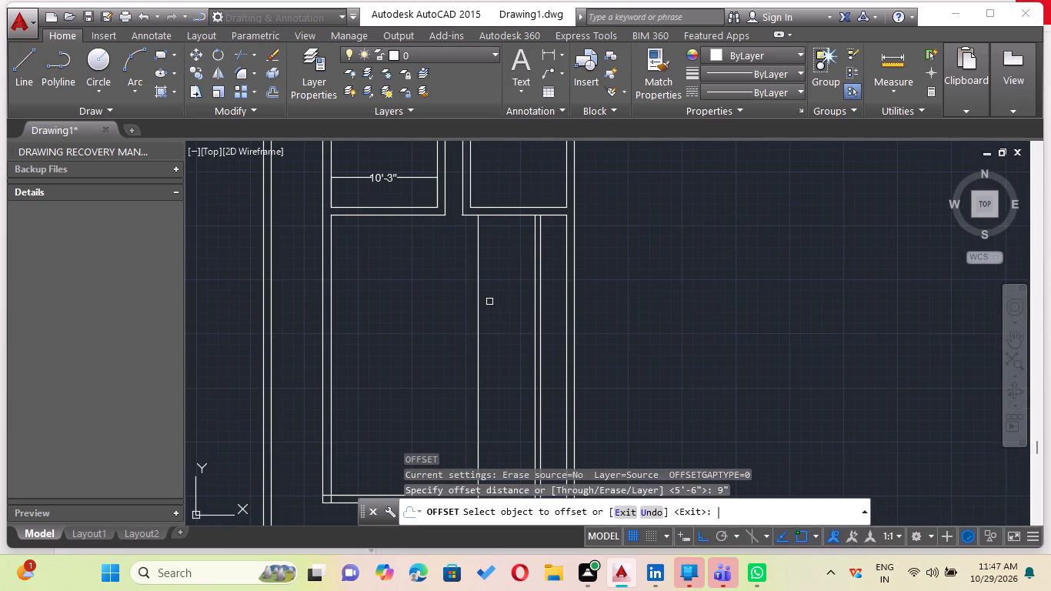
left_click(479, 327)
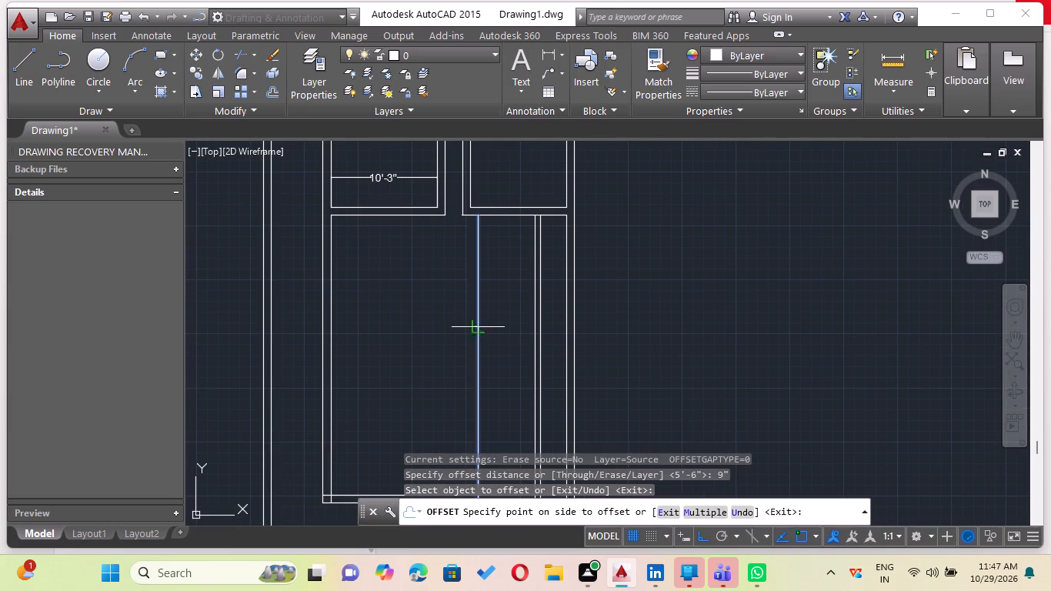
left_click(465, 327)
key("Escape")
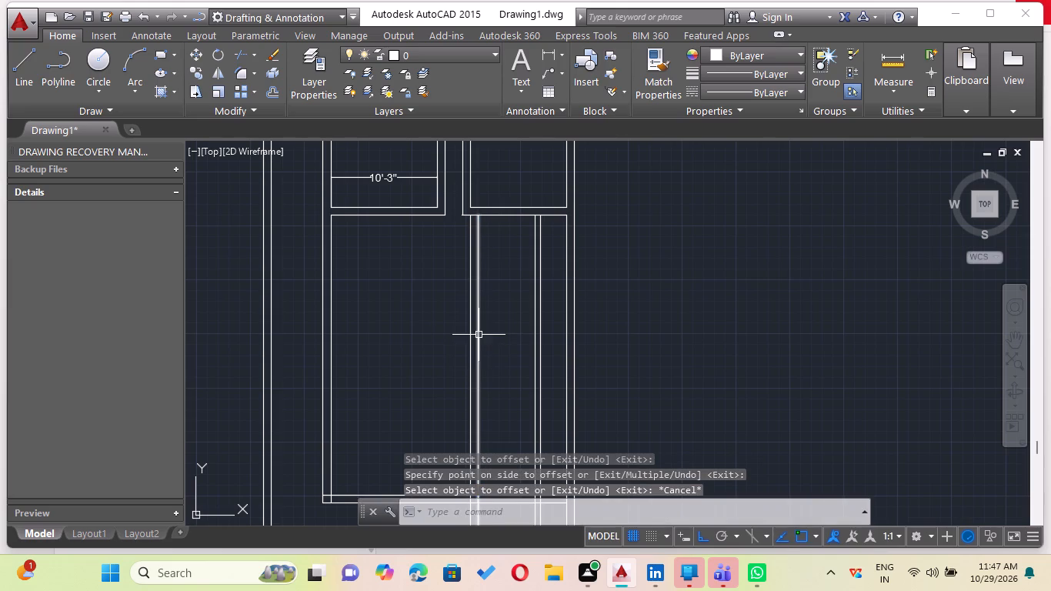
Offset the lower line of the right room's bottom wall 9' downward into the lower area.
scroll(476, 344, "down", 1)
scroll(472, 319, "up", 1)
middle_click_drag(489, 306, 491, 347)
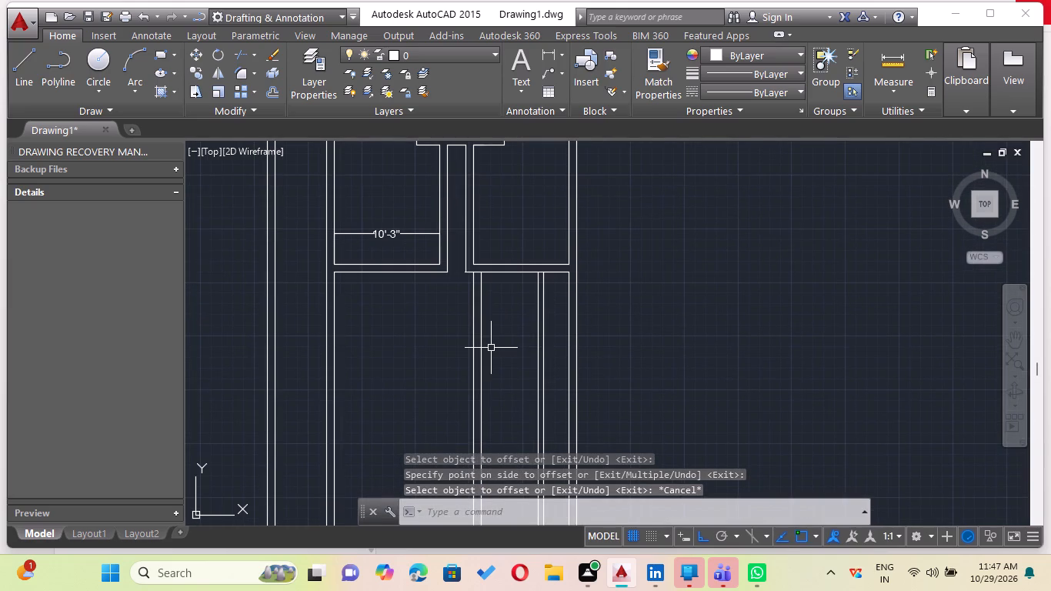
key("o")
key("Return")
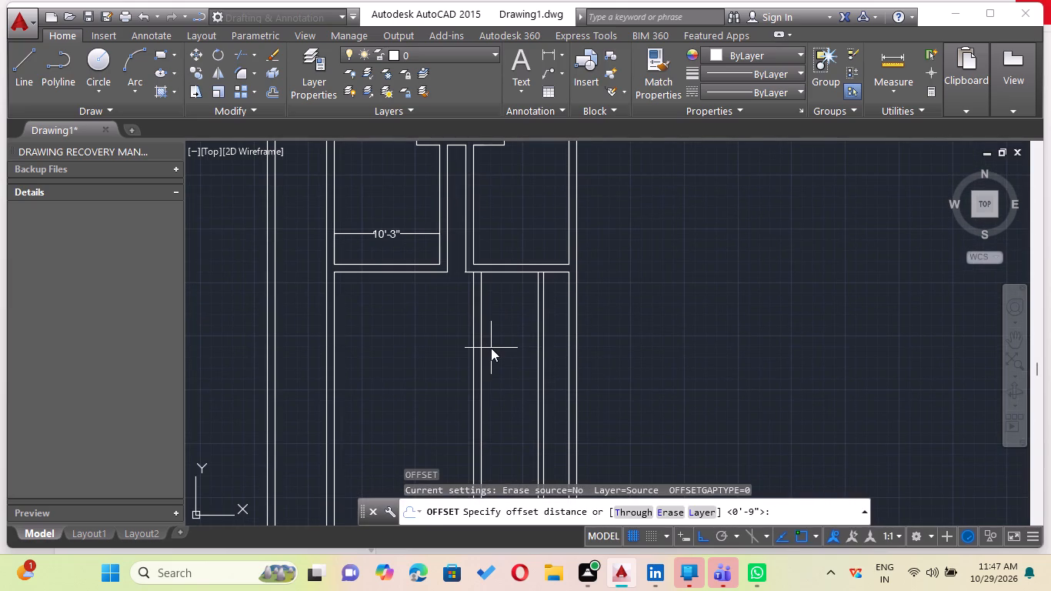
type("9'")
key("Return")
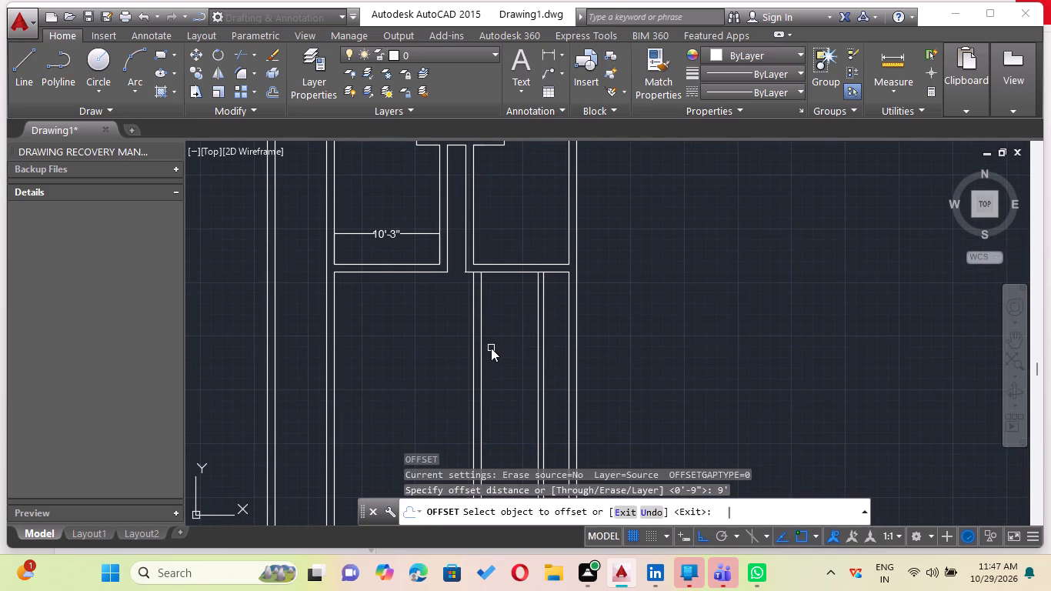
left_click(499, 271)
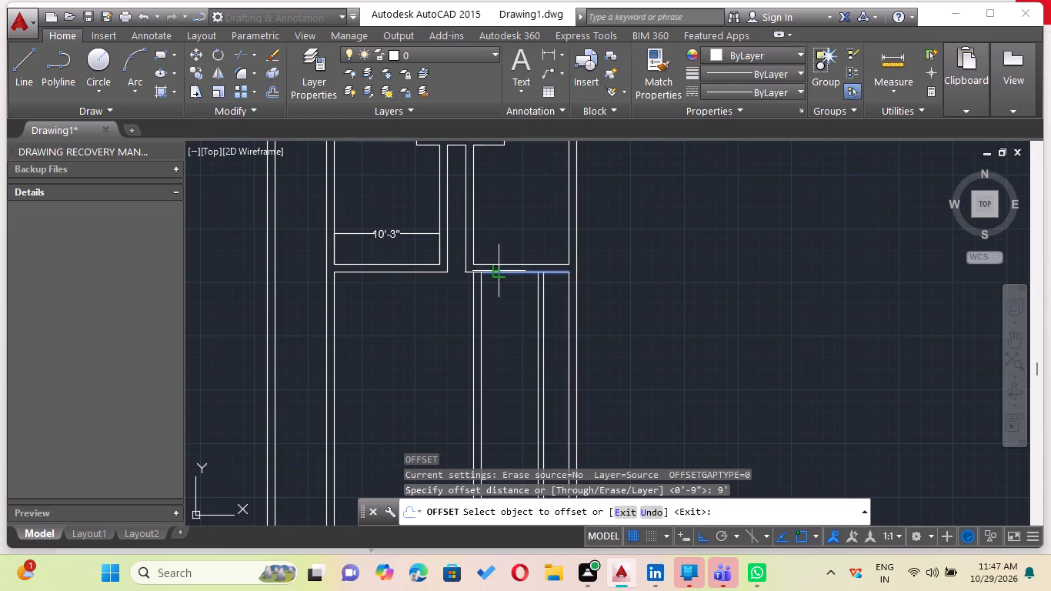
left_click(498, 347)
key("Escape")
Offset the new horizontal line in the lower right area 9" downward to form a cross wall.
key("o")
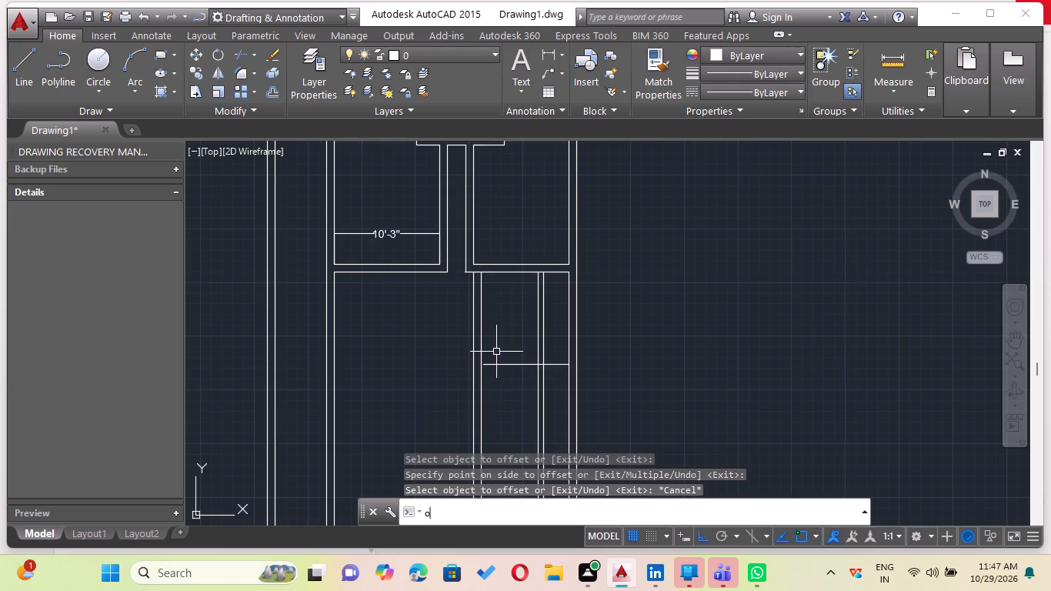
key("Return")
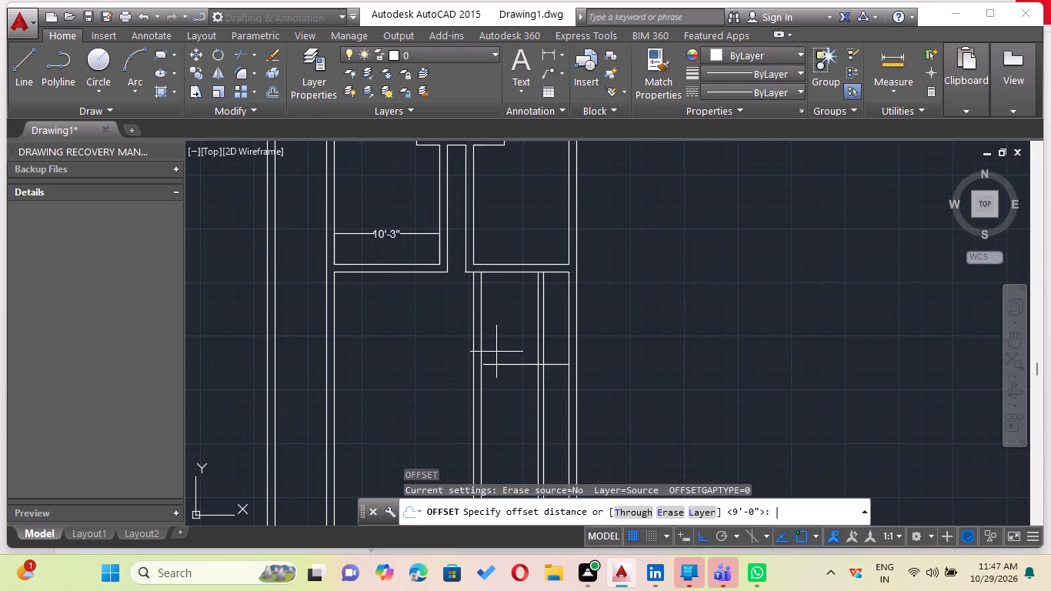
type("9\"")
key("Return")
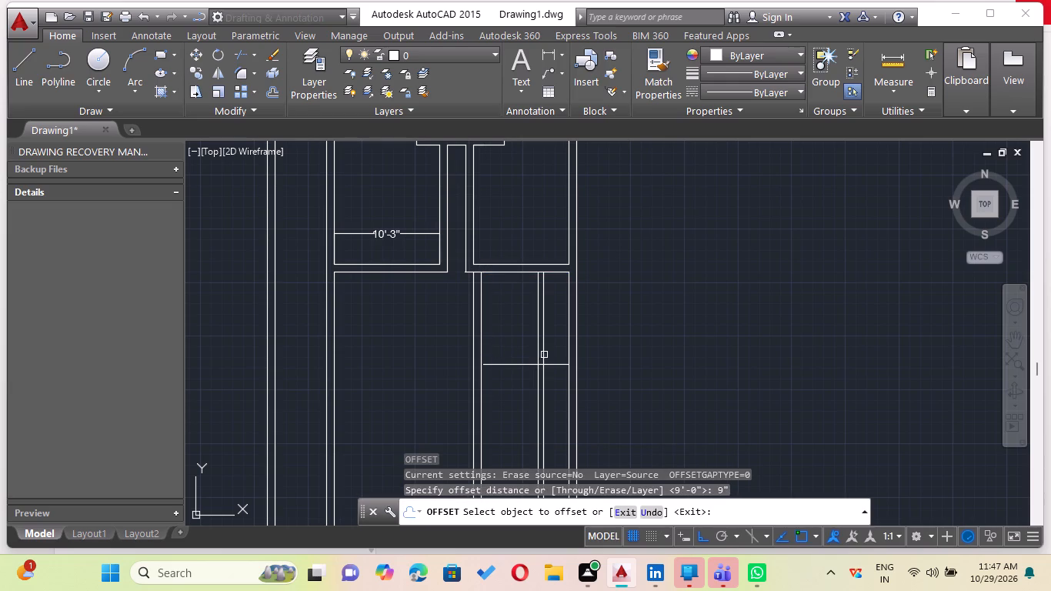
left_click(521, 361)
left_click(503, 365)
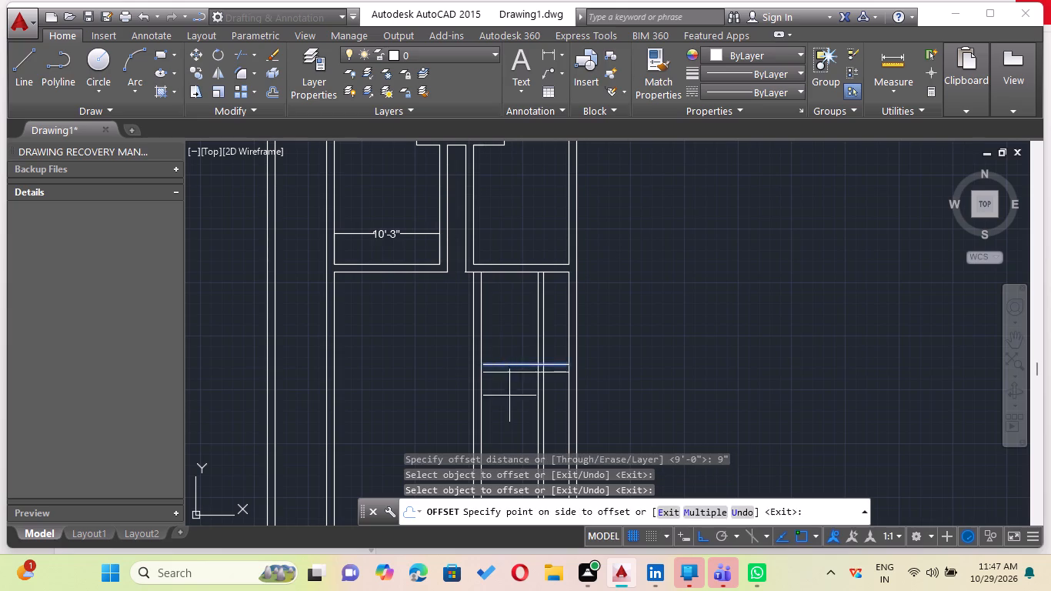
left_click(509, 396)
scroll(505, 366, "up", 3)
scroll(527, 426, "down", 1)
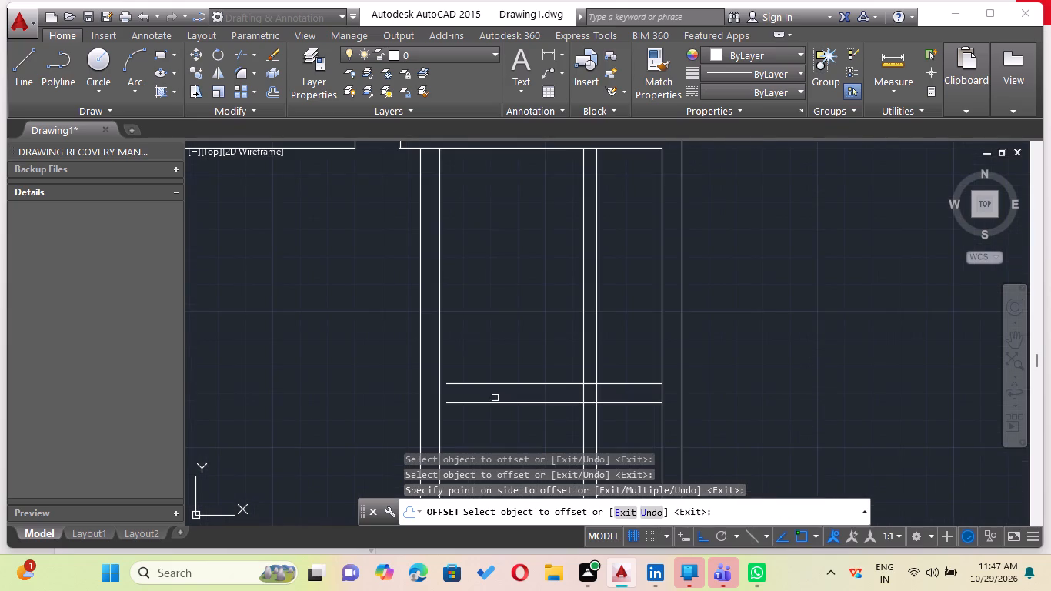
key("Escape")
Extend the cross wall's upper line to the near face and its lower line to the far face of the left vertical wall.
key("e")
key("x")
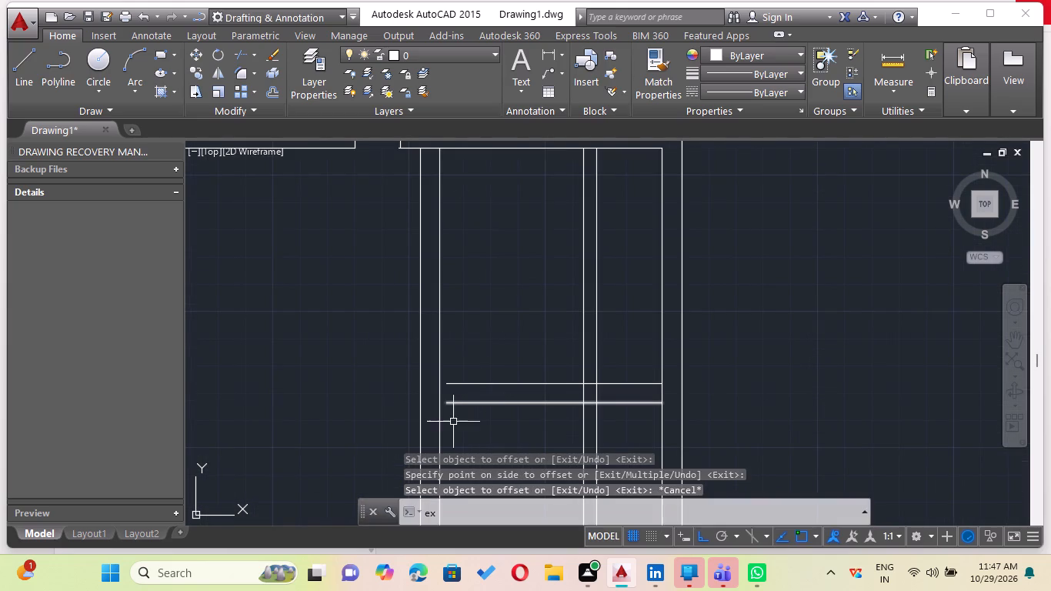
key("Return")
key("Return")
left_click(453, 404)
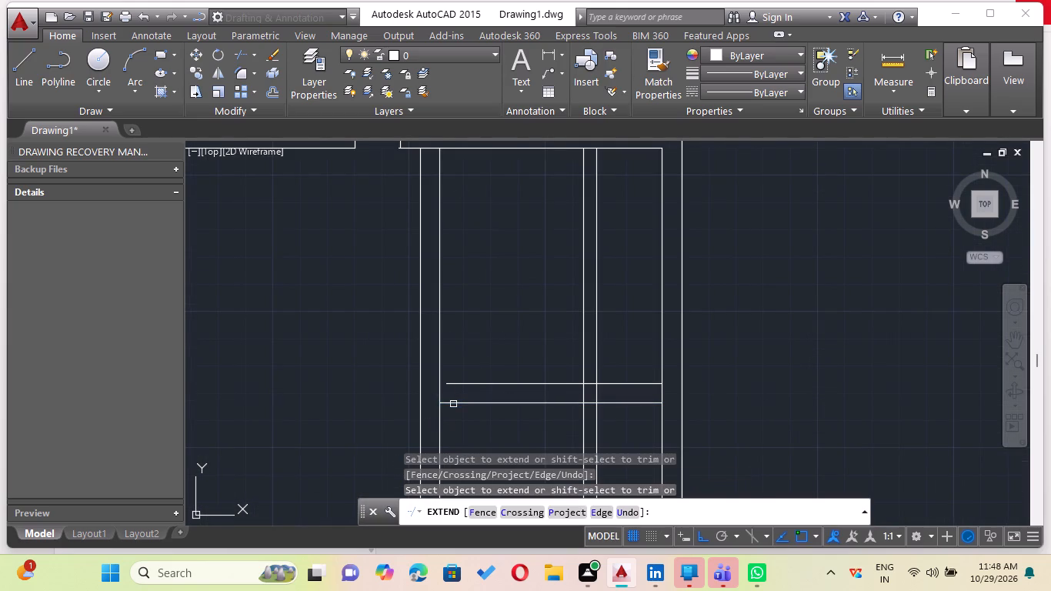
left_click(450, 401)
left_click(457, 382)
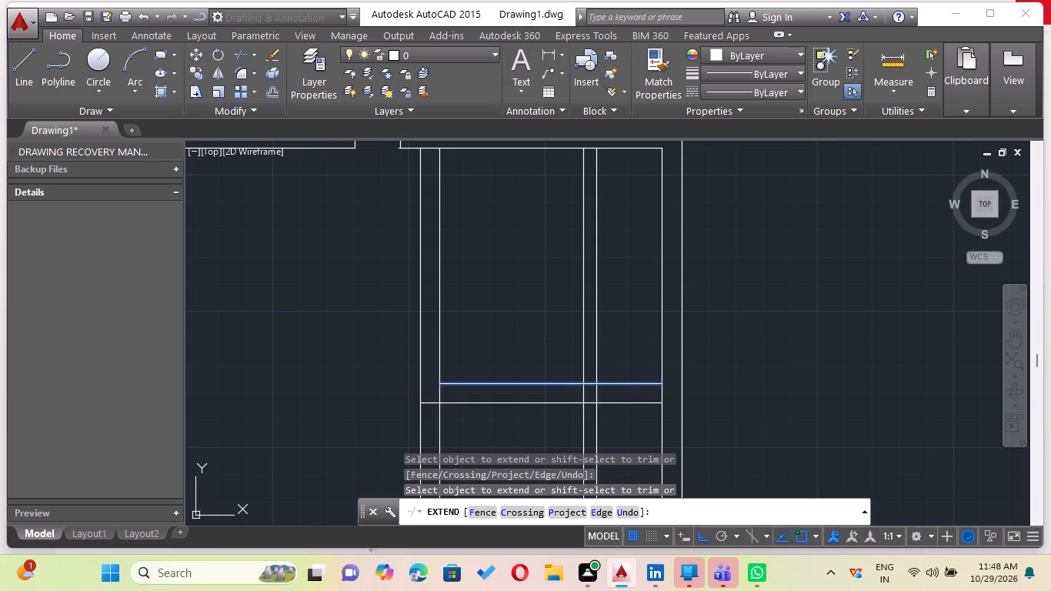
scroll(473, 429, "down", 1)
middle_click_drag(473, 429, 442, 362)
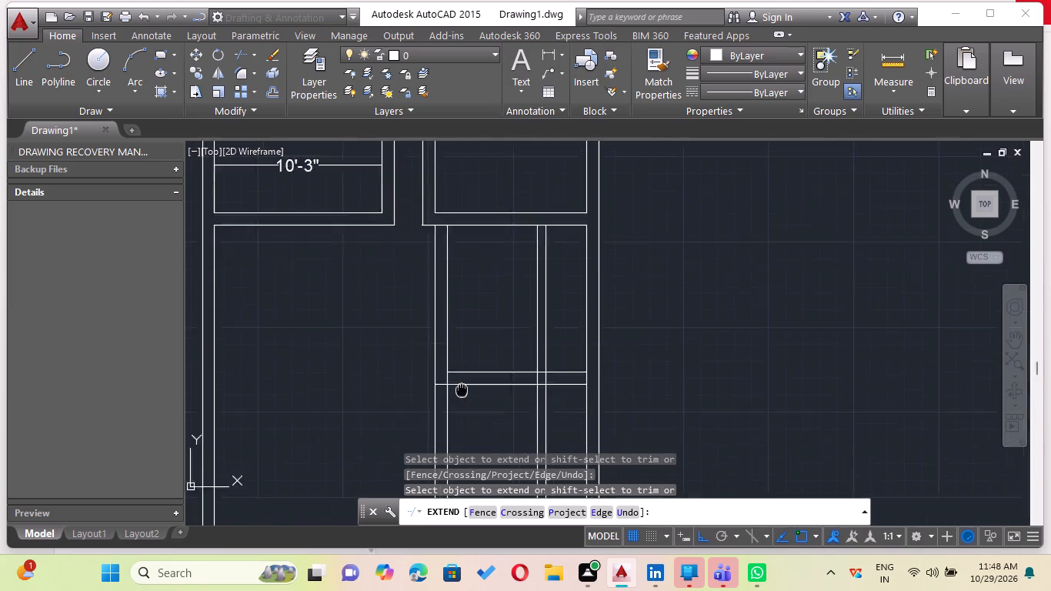
middle_click_drag(442, 362, 435, 347)
key("Escape")
Offset the lower line of the cross wall 6'6" downward in the lower right area.
key("o")
key("Return")
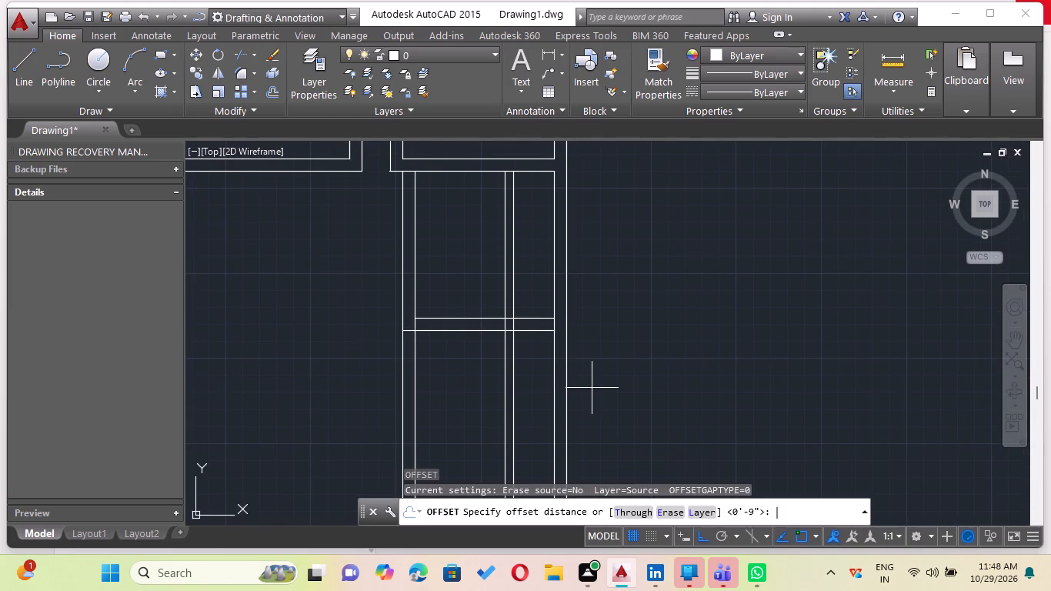
type("6'6")
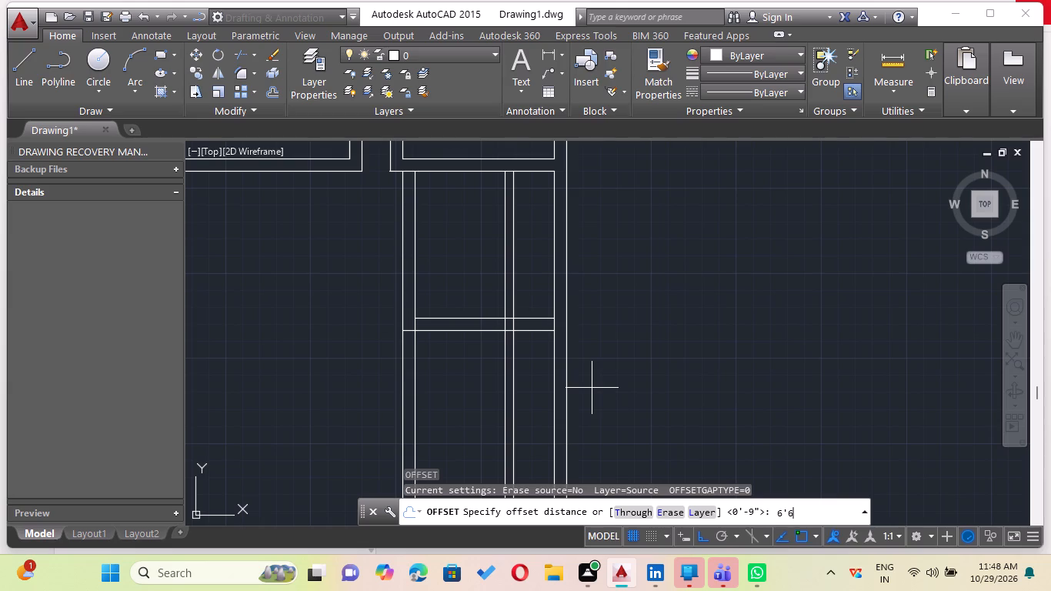
key("shift+quotedbl")
key("Return")
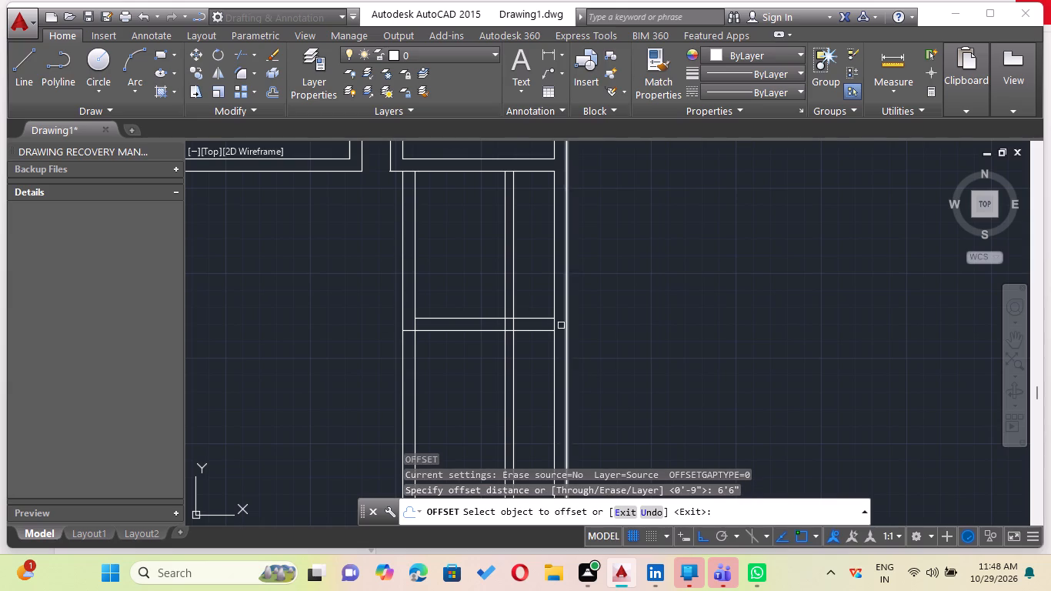
left_click(547, 330)
left_click(540, 370)
scroll(532, 376, "down", 1)
middle_click_drag(532, 376, 531, 337)
key("Escape")
Offset the newest horizontal line 9" downward to form a second cross wall in the lower right area.
key("o")
key("Return")
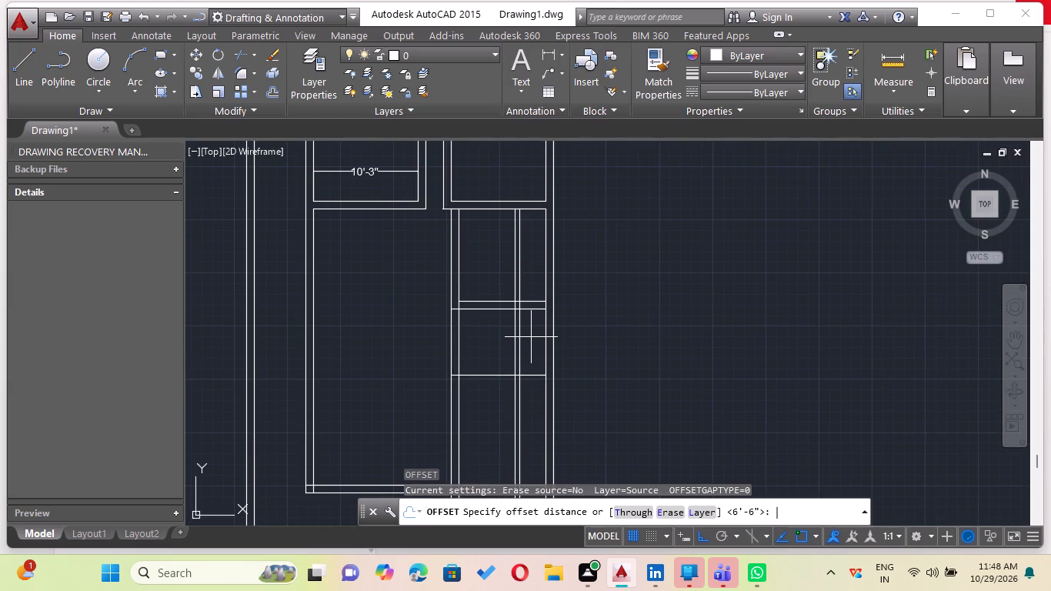
type("9\"")
key("Return")
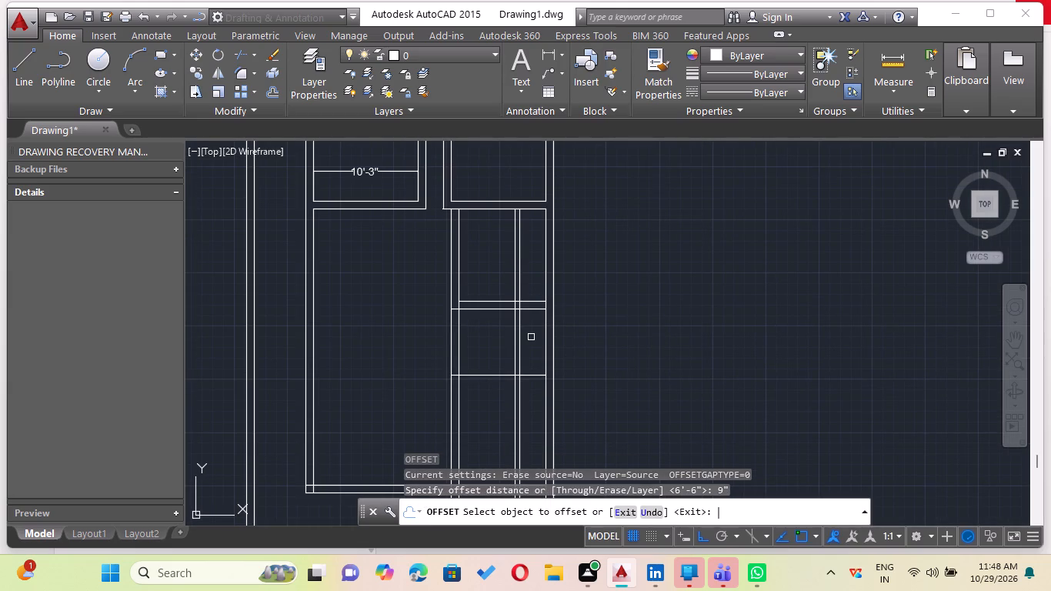
left_click(484, 376)
left_click(483, 419)
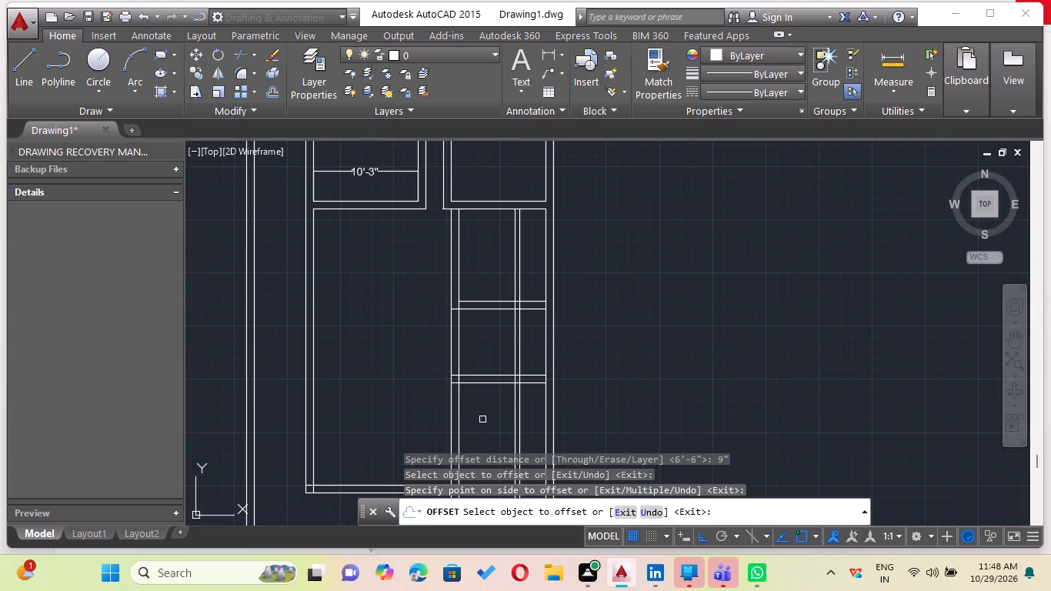
key("Escape")
Examine the lower half of the plan, from the upper rooms down to the bottom boundary walls.
scroll(363, 319, "down", 1)
middle_click_drag(364, 319, 617, 289)
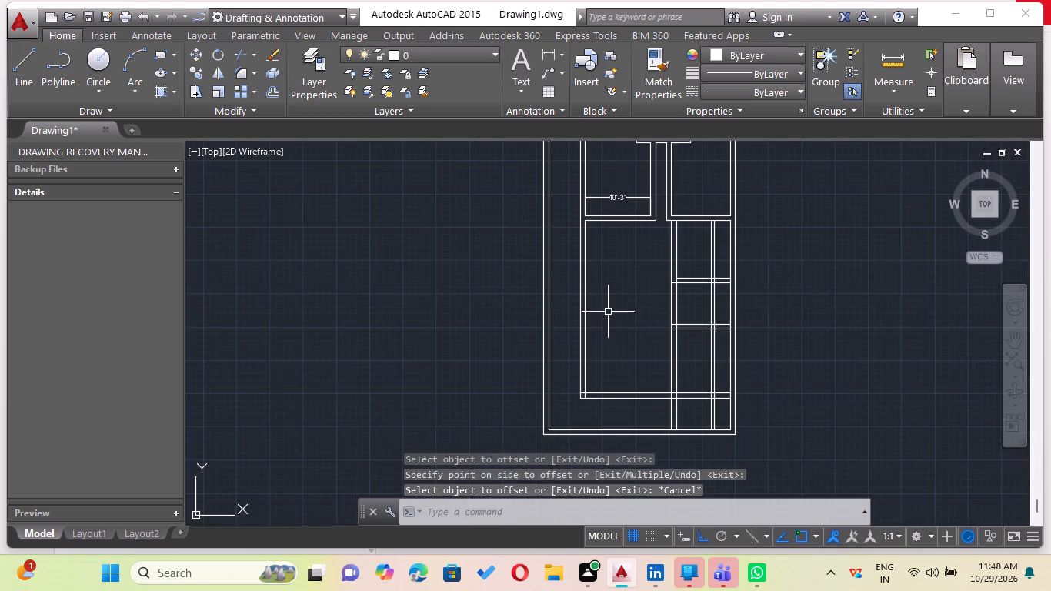
scroll(613, 317, "up", 1)
middle_click_drag(623, 316, 619, 356)
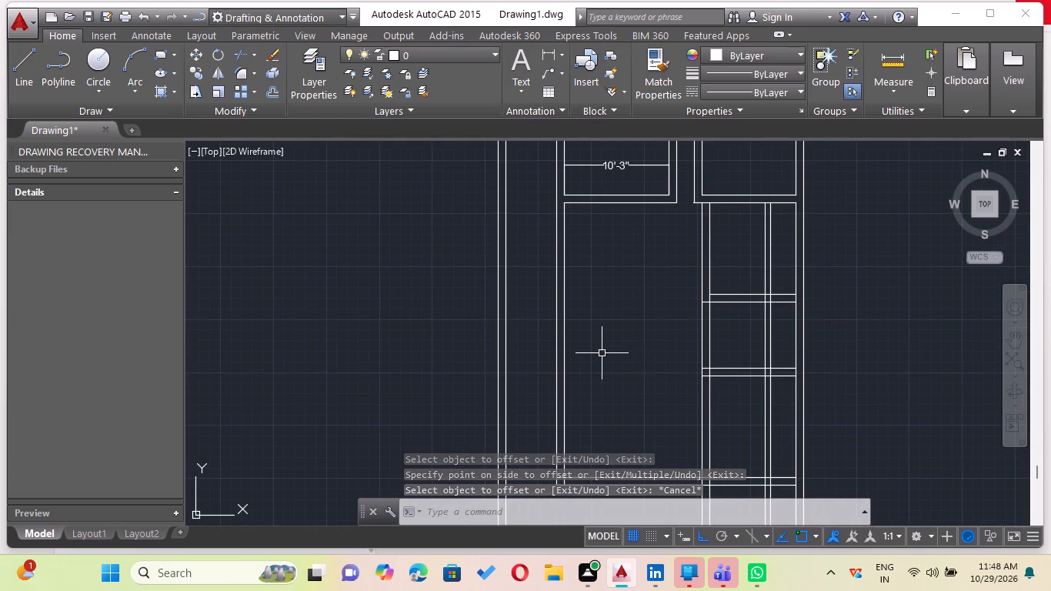
scroll(601, 359, "down", 1)
middle_click_drag(658, 379, 646, 381)
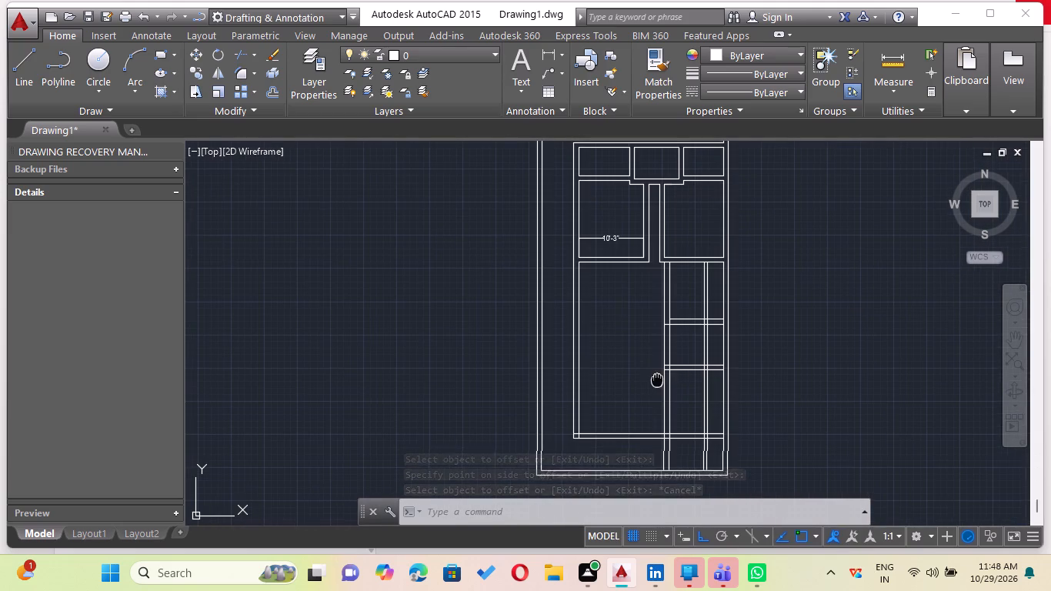
middle_click_drag(646, 381, 639, 393)
scroll(577, 390, "up", 1)
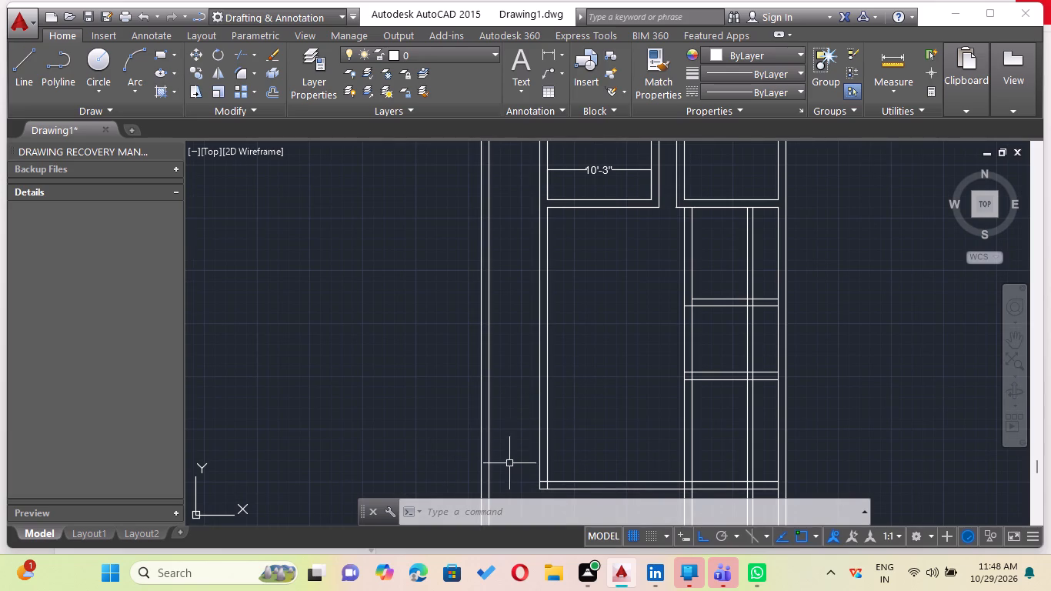
scroll(528, 428, "down", 1)
middle_click_drag(524, 424, 504, 440)
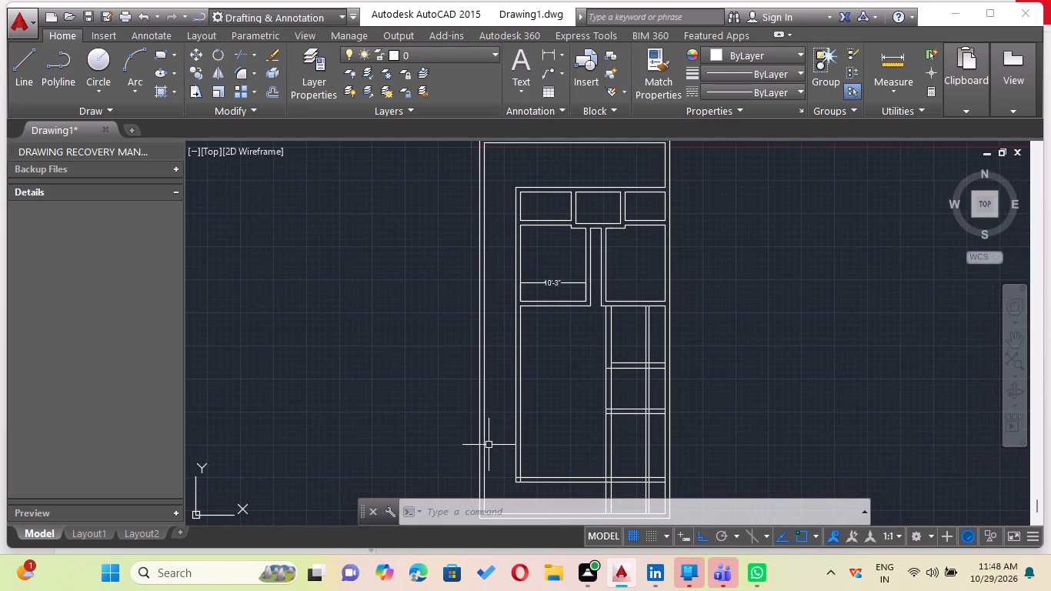
scroll(546, 381, "up", 1)
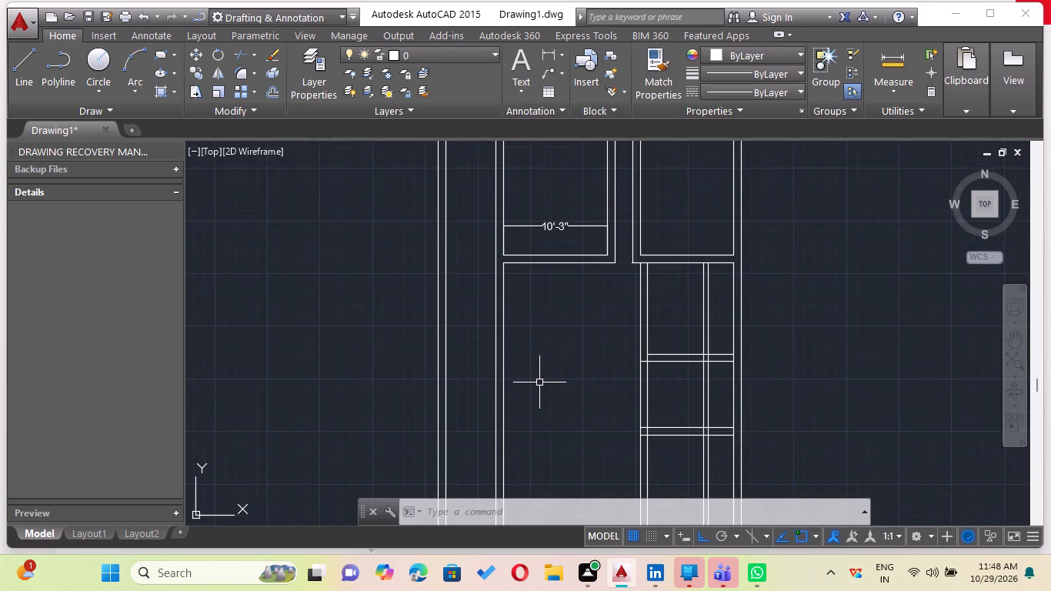
scroll(626, 395, "up", 2)
middle_click_drag(623, 397, 560, 235)
scroll(623, 396, "down", 1)
scroll(641, 322, "down", 1)
middle_click_drag(640, 326, 606, 310)
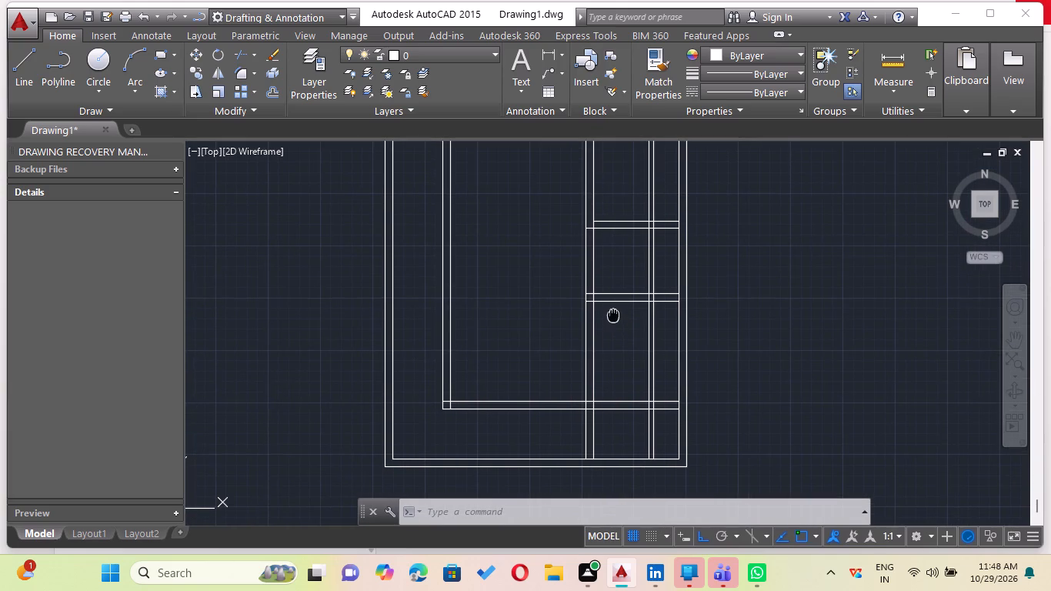
middle_click_drag(606, 310, 599, 311)
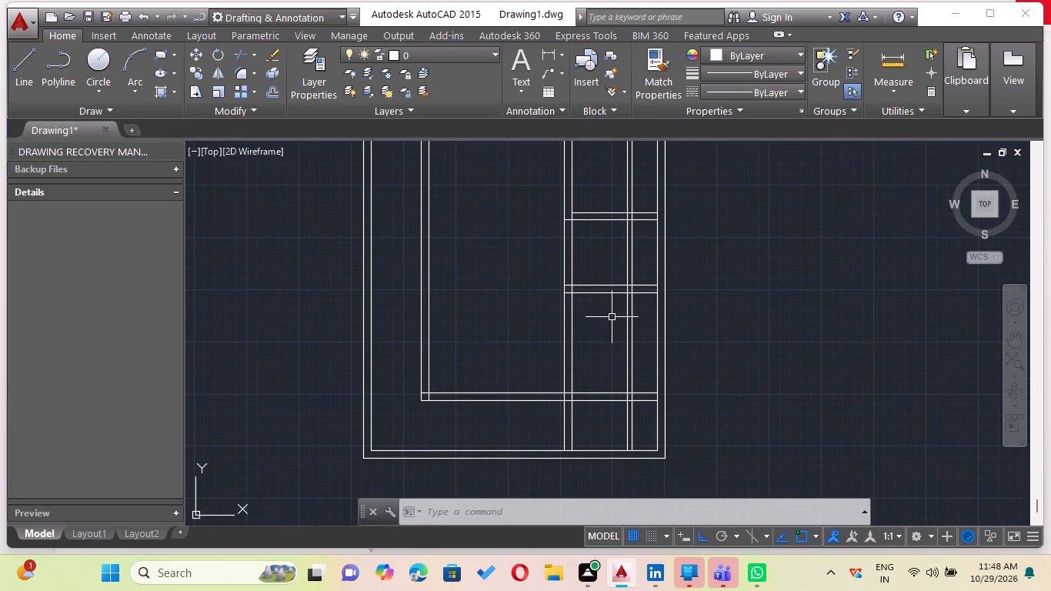
key("Escape")
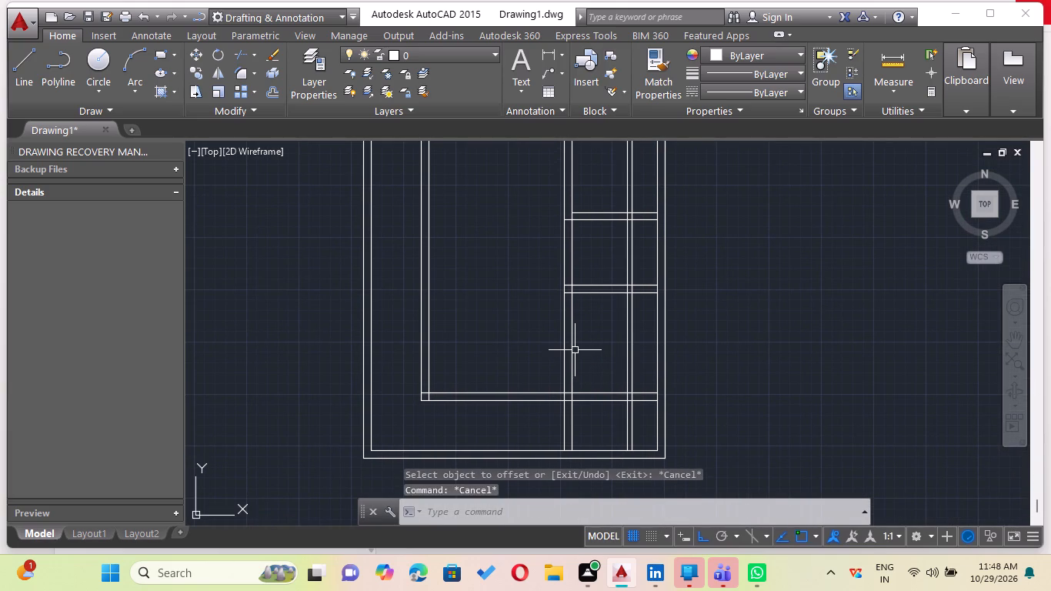
Trim the 6" partition and the bottom horizontal wall lines inside the room below the second cross wall.
type("tr")
key("Return")
key("Return")
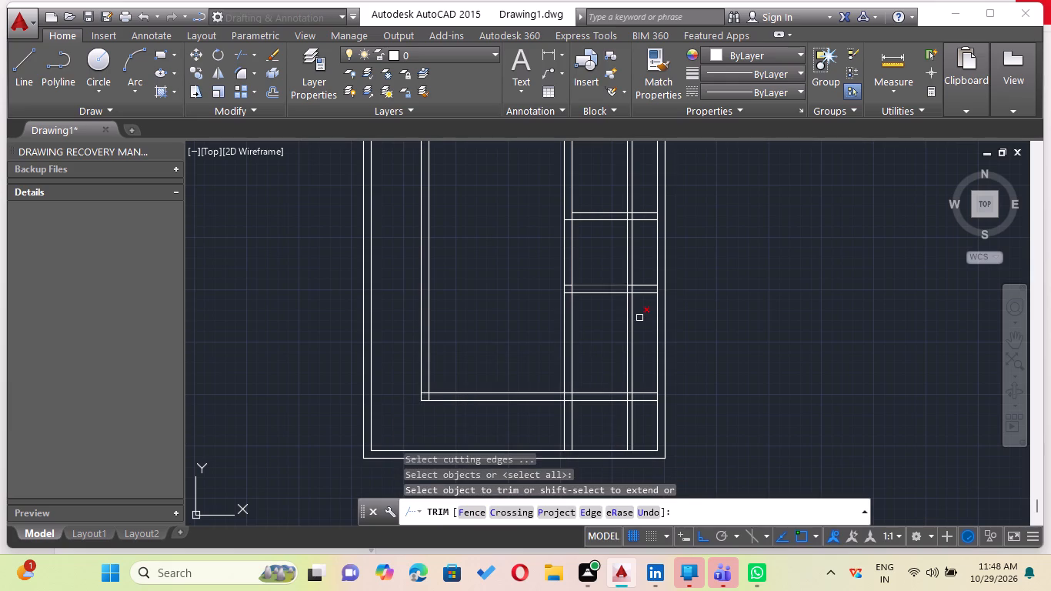
scroll(644, 326, "up", 2)
left_click_drag(638, 325, 618, 325)
middle_click_drag(606, 378, 580, 288)
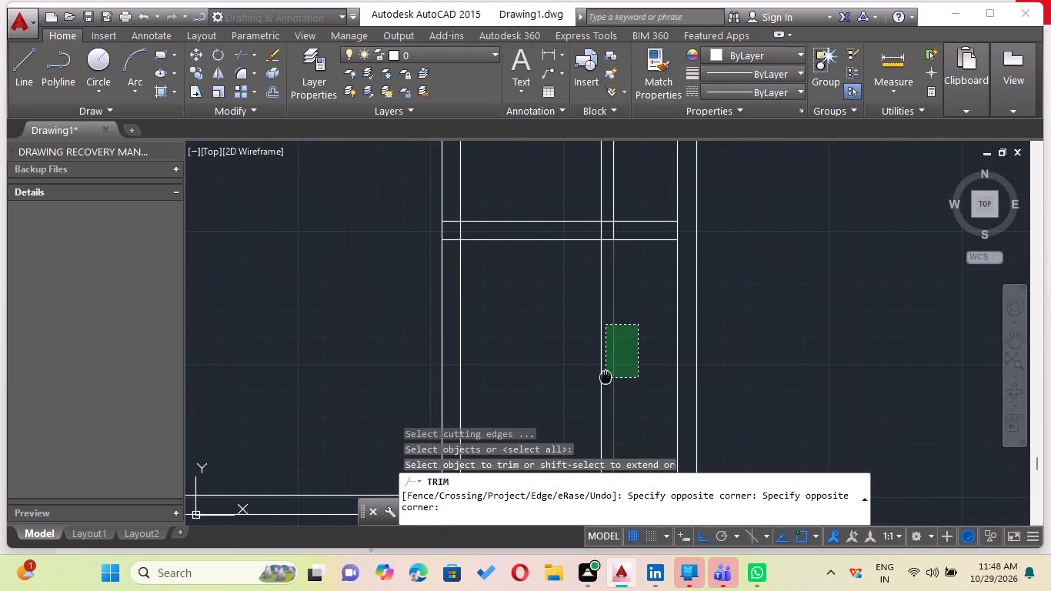
middle_click_drag(580, 288, 561, 256)
scroll(560, 253, "down", 1)
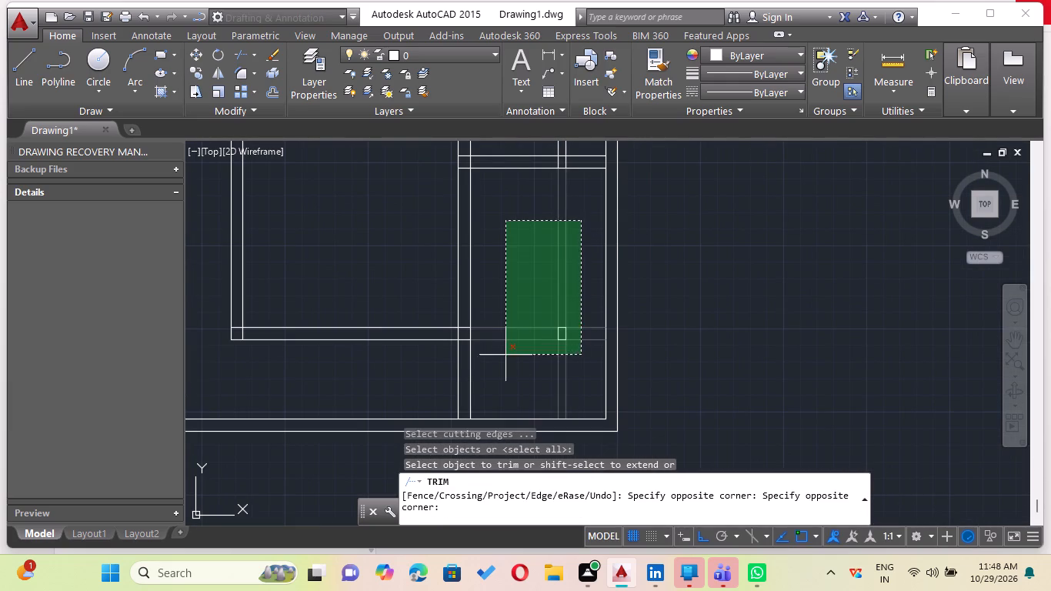
left_click(482, 377)
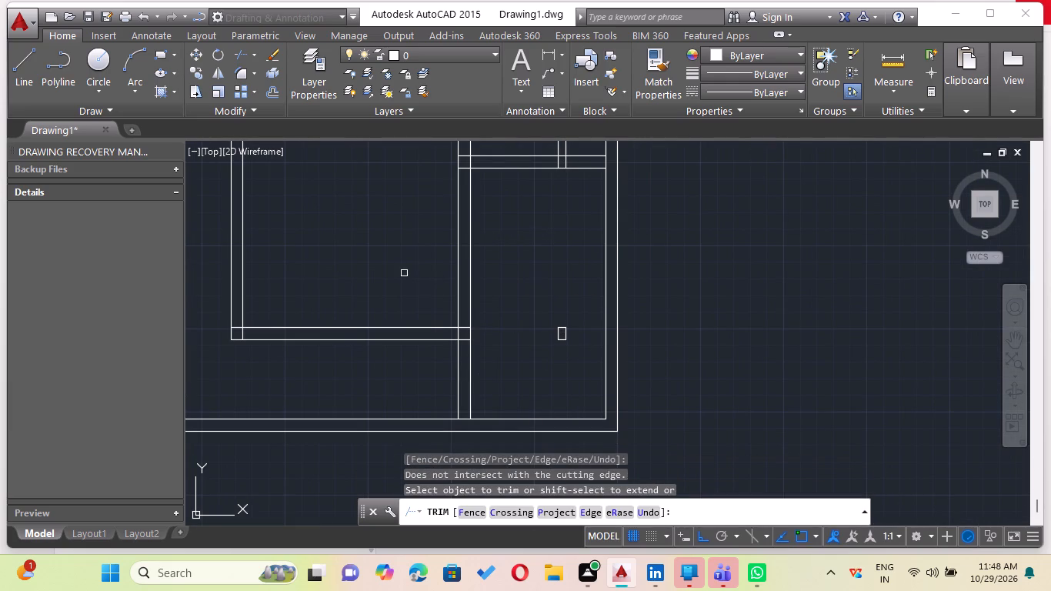
scroll(449, 307, "up", 3)
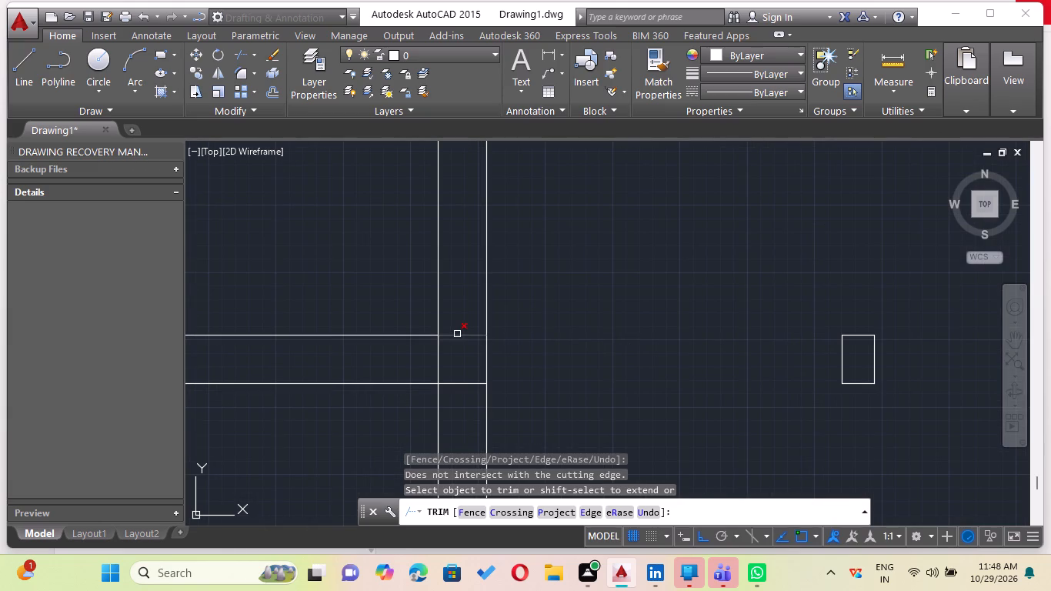
scroll(409, 330, "down", 3)
scroll(273, 285, "down", 2)
middle_click_drag(274, 282, 420, 323)
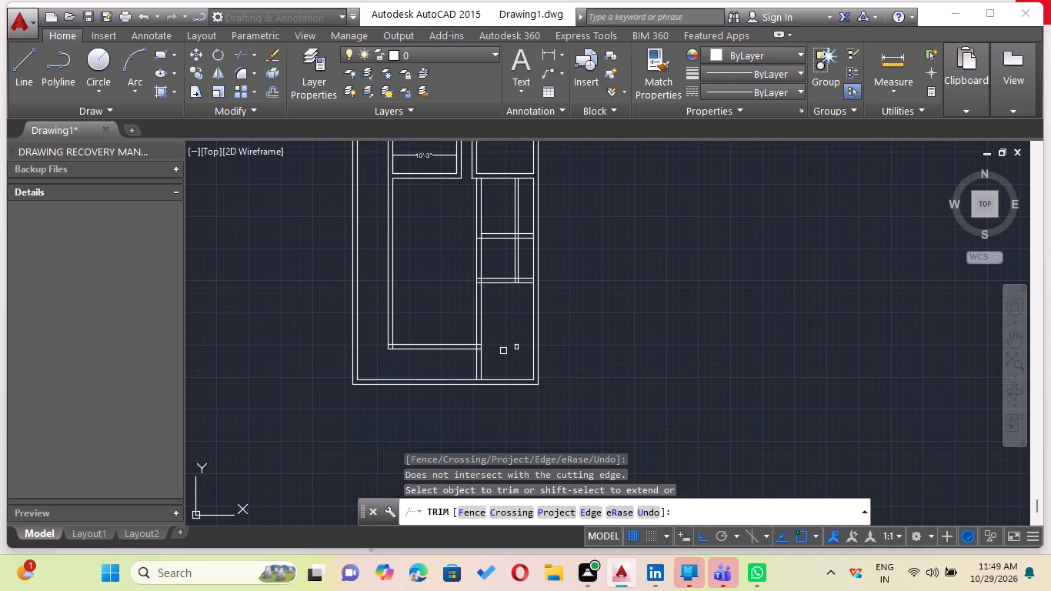
key("Escape")
Erase the small rectangle of leftover line pieces inside the bottom right room.
left_click(473, 326)
key("Escape")
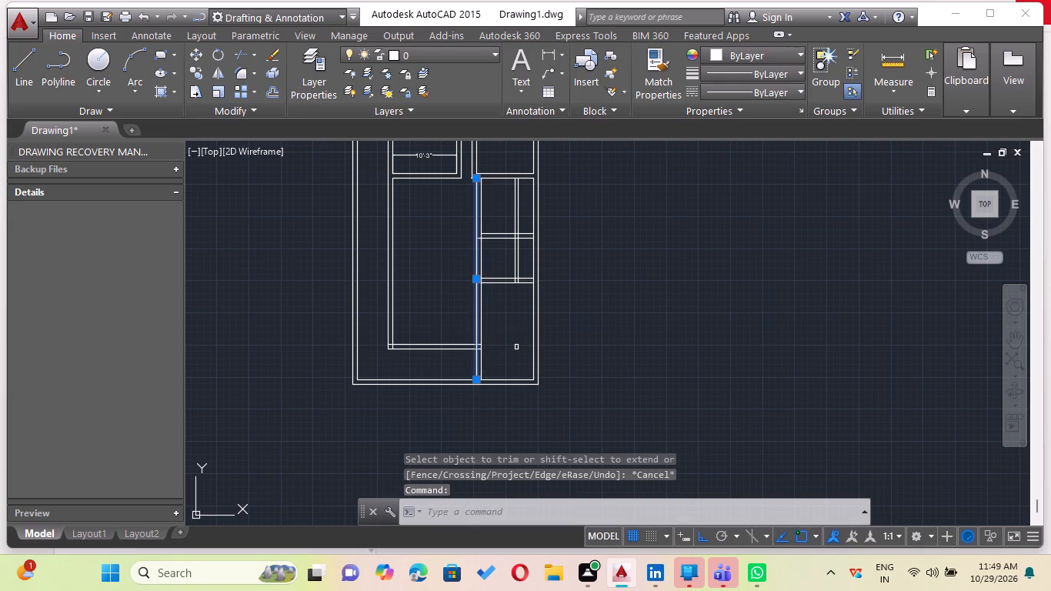
left_click(482, 326)
key("Escape")
left_click_drag(491, 329, 502, 329)
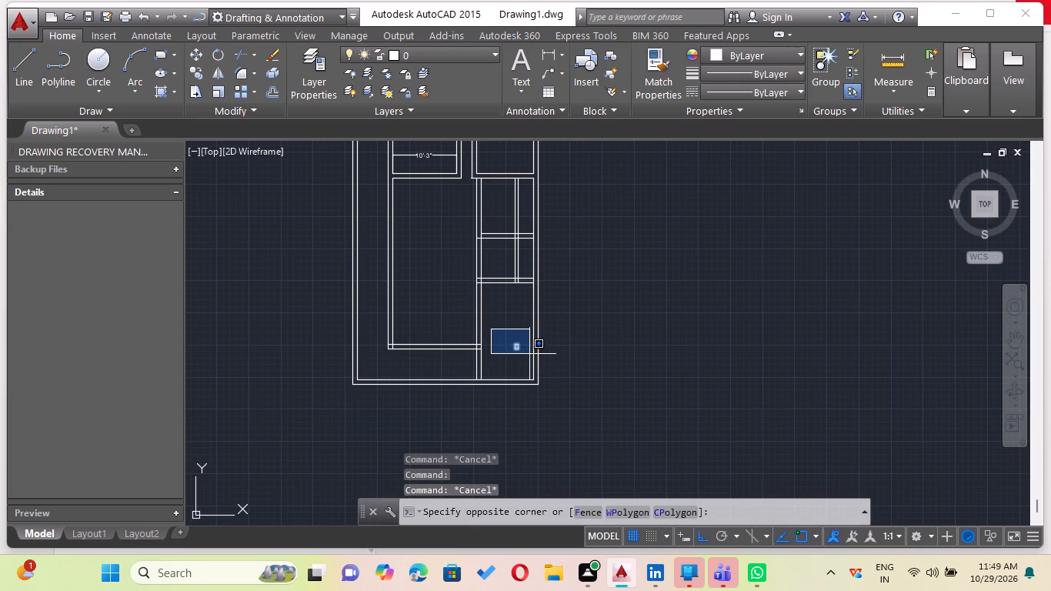
left_click(524, 361)
key("Delete")
Extend both lines of the large left room's bottom wall across to the inner face of the right boundary wall.
scroll(449, 336, "up", 2)
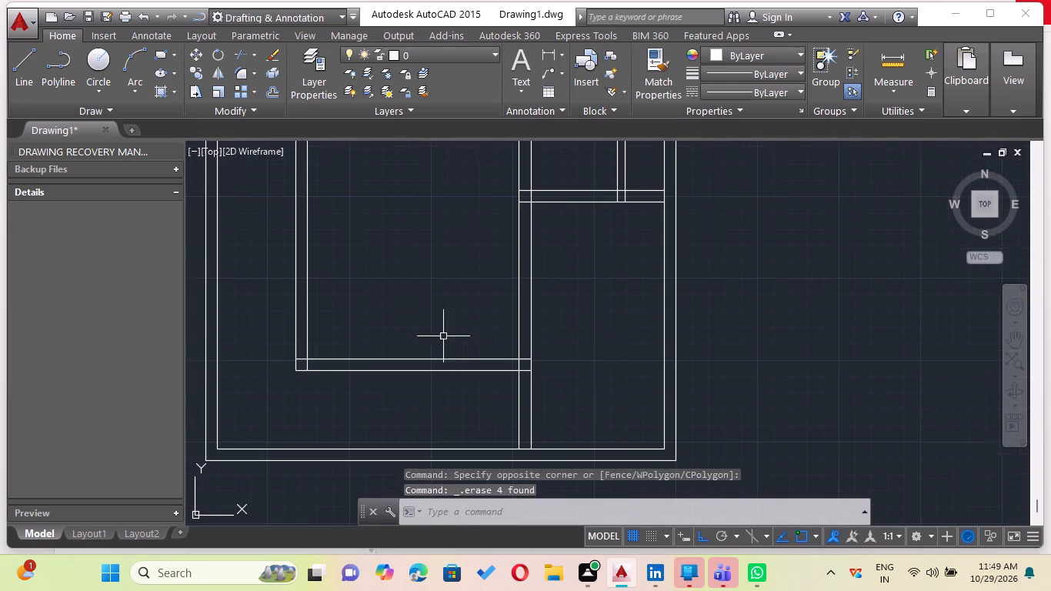
key("e")
key("x")
key("Return")
key("Return")
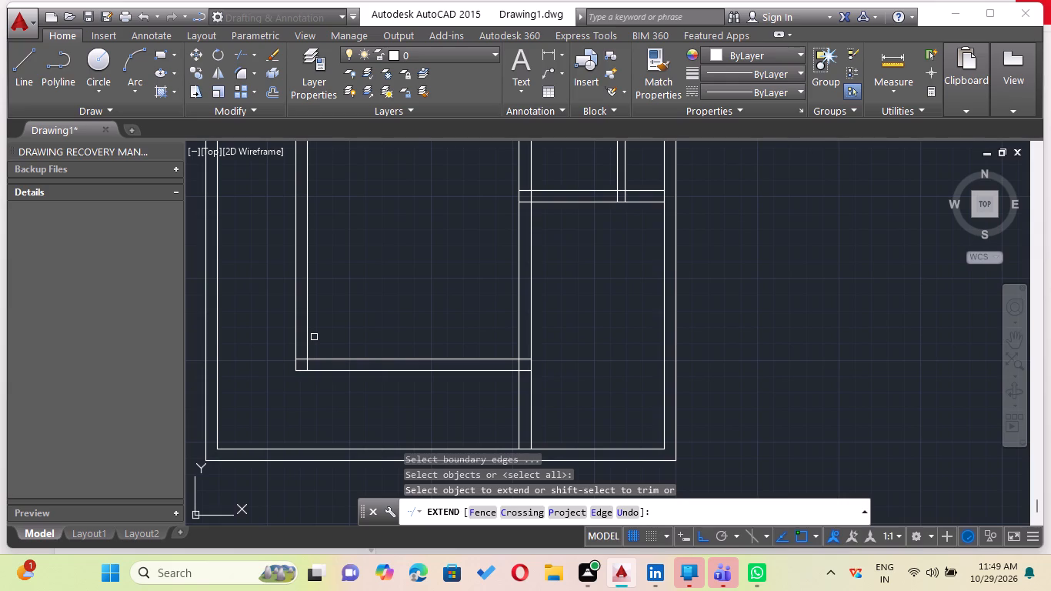
scroll(492, 319, "up", 1)
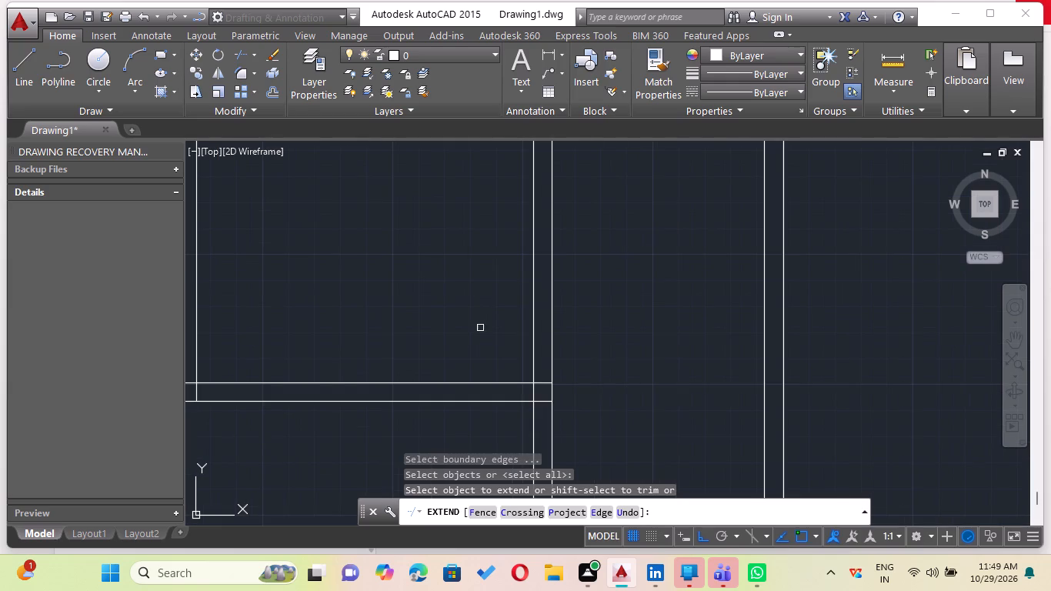
left_click(539, 400)
left_click(538, 385)
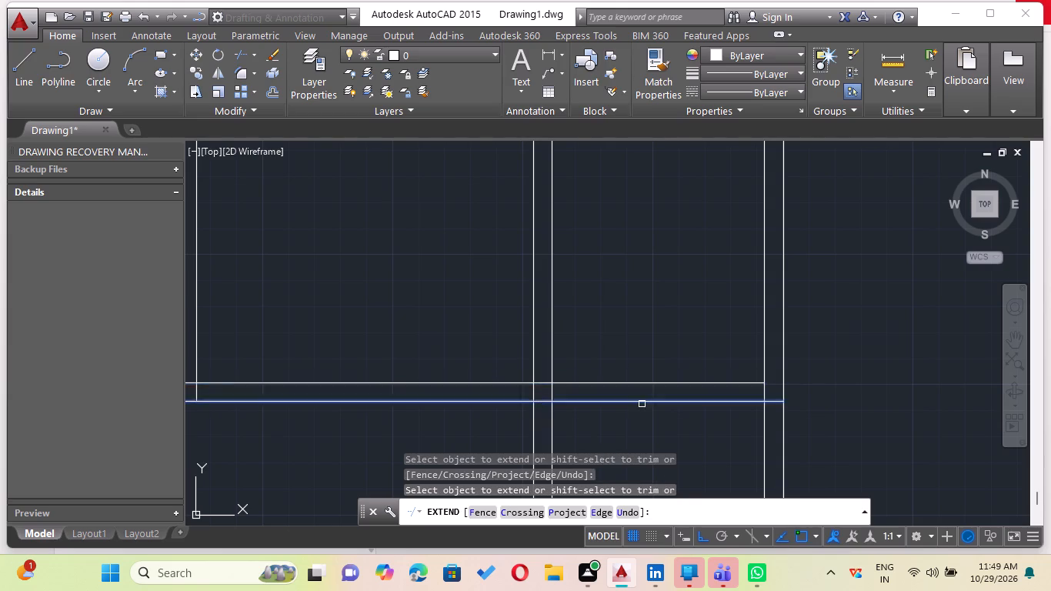
scroll(619, 362, "down", 2)
key("Escape")
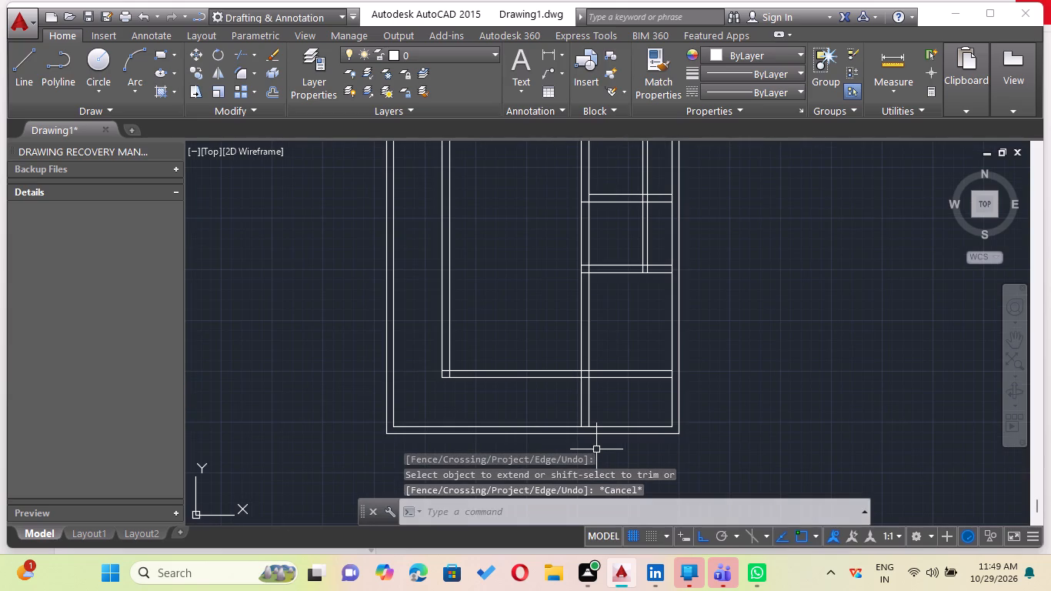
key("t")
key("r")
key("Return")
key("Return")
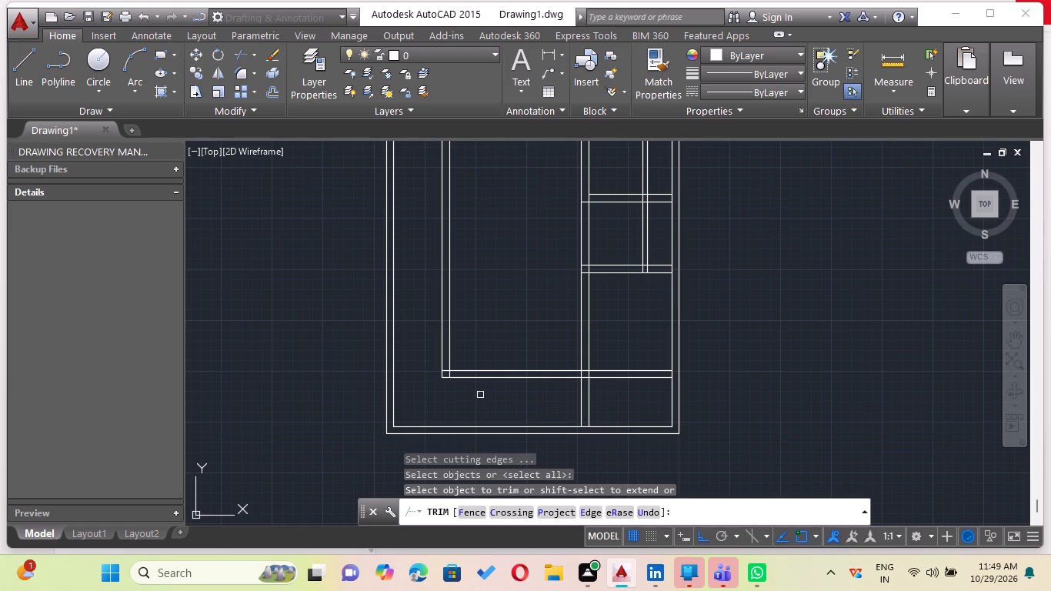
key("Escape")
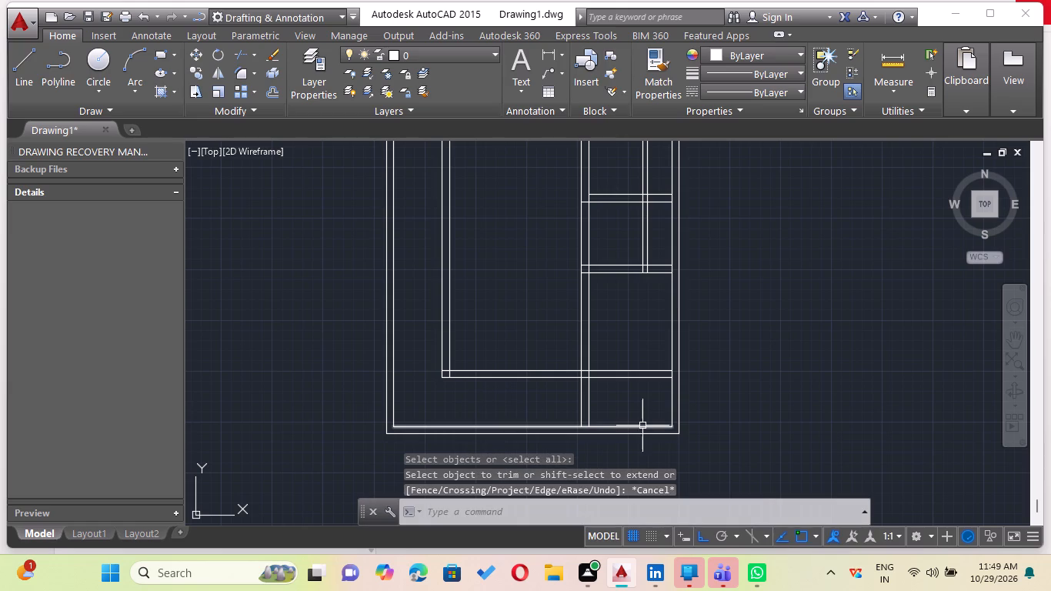
Trim the two vertical partition lines below and inside the newly extended bottom wall.
type("tr")
key("Return")
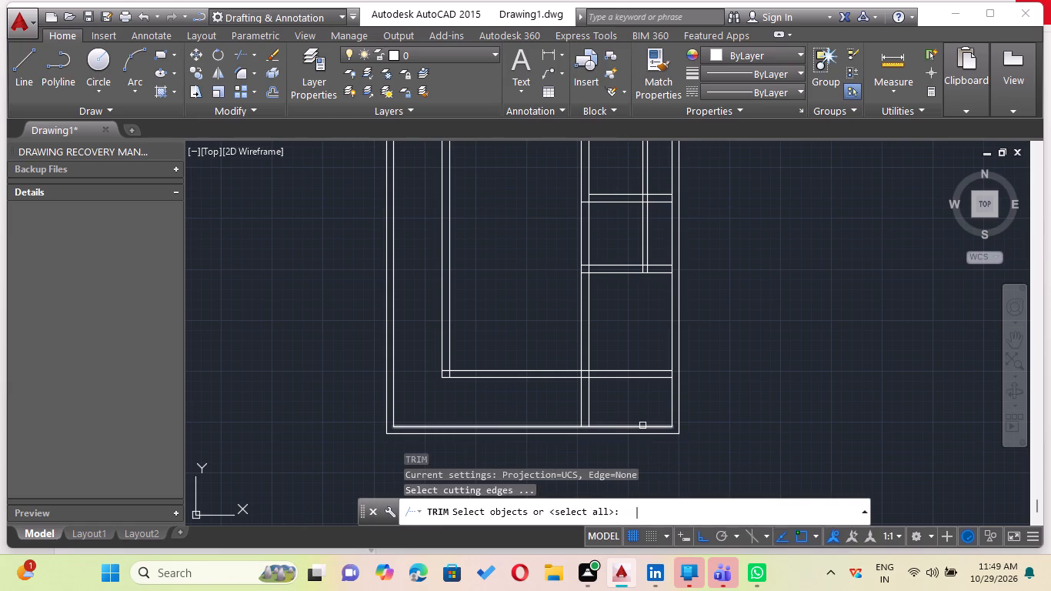
key("Return")
scroll(591, 397, "up", 3)
left_click(628, 406)
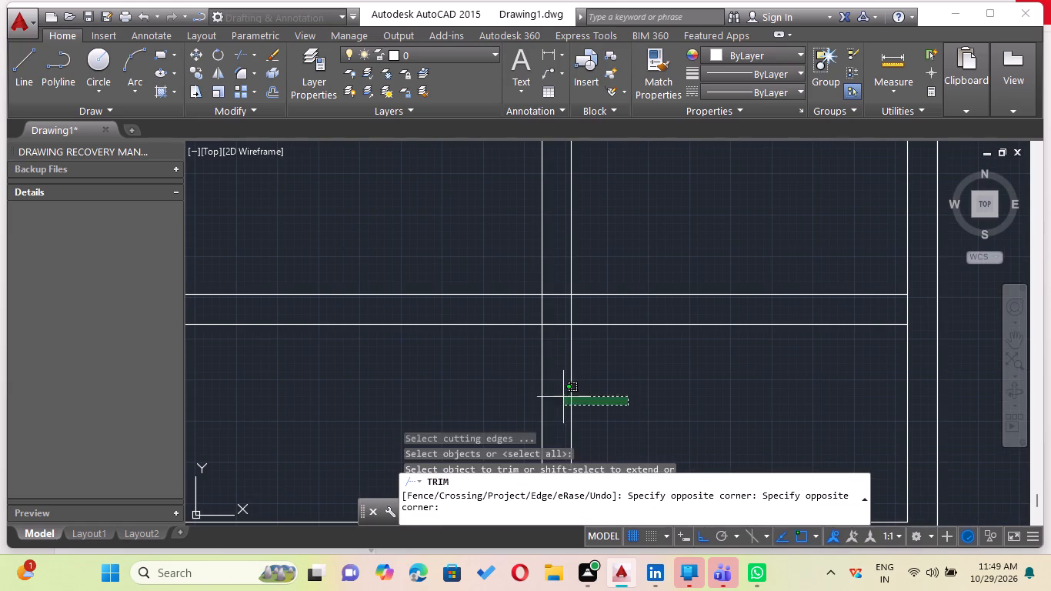
left_click(512, 393)
left_click(582, 311)
left_click(521, 312)
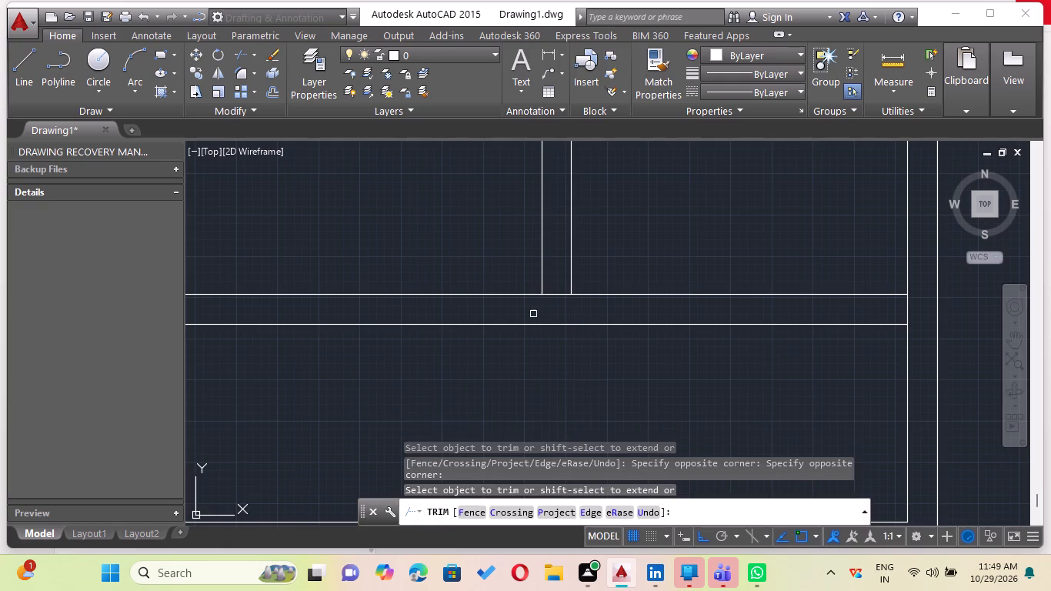
Trim the right boundary wall's inner line and the 6" partition lines where they cross the second cross wall.
scroll(535, 316, "down", 2)
scroll(560, 246, "down", 1)
middle_click_drag(560, 245, 640, 261)
scroll(707, 203, "up", 3)
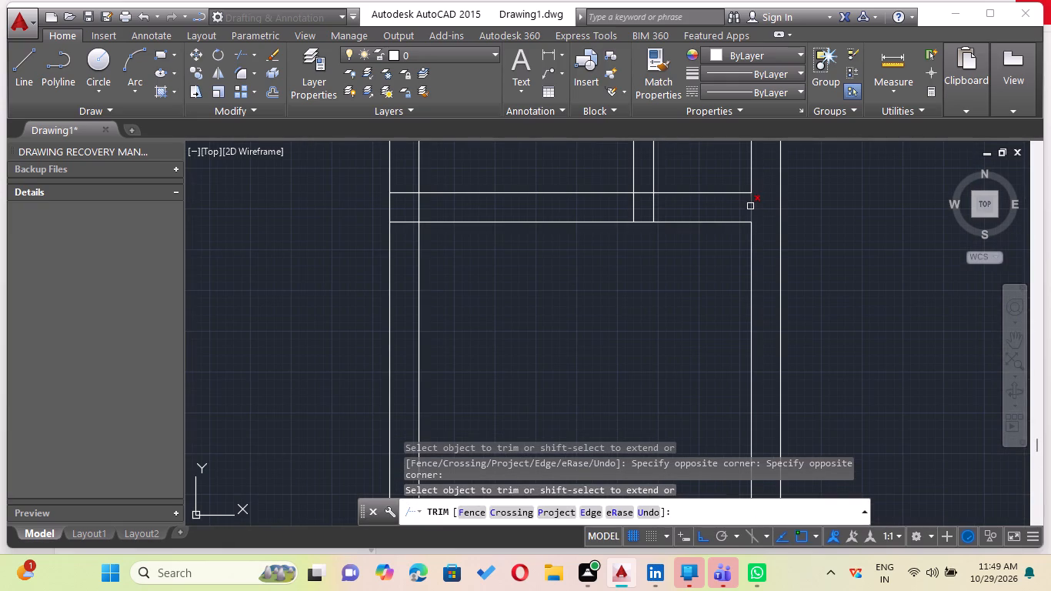
left_click(750, 206)
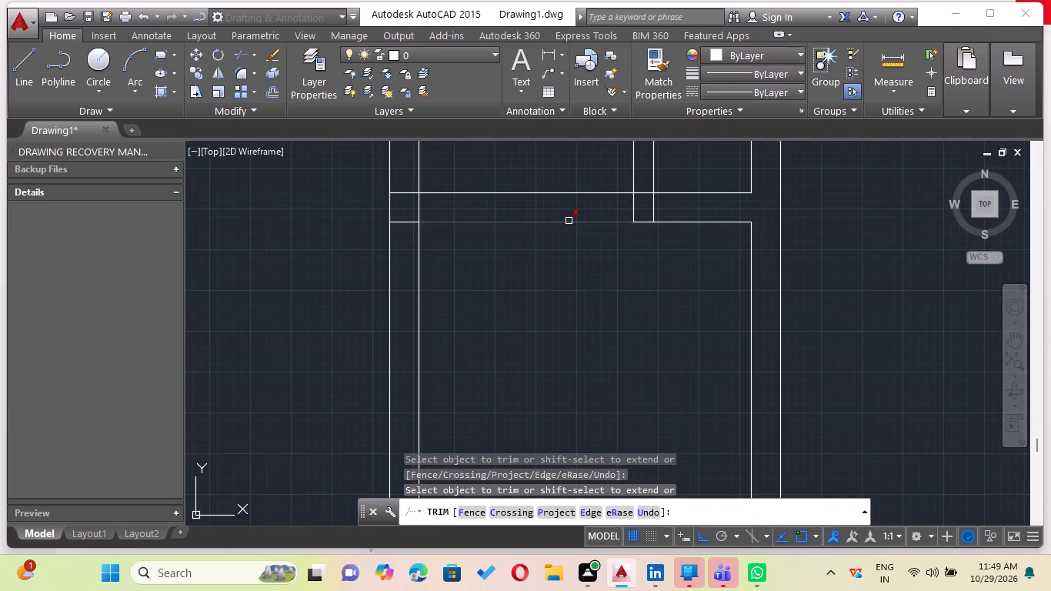
left_click(673, 202)
left_click(582, 205)
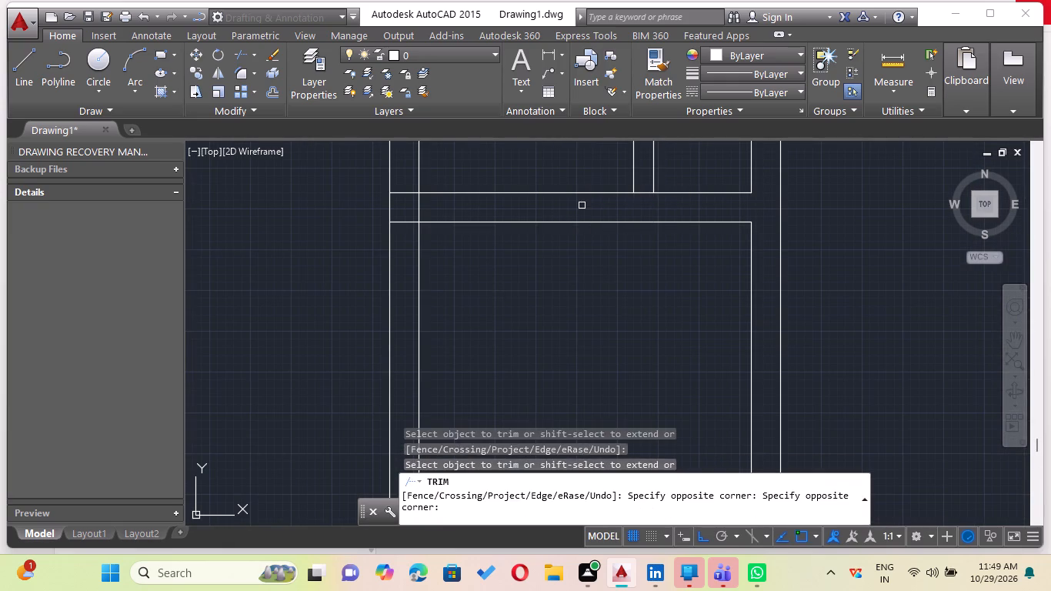
Trim the second cross wall's upper line between the two 6" partition lines to open their junction.
scroll(581, 206, "down", 2)
middle_click_drag(581, 206, 589, 334)
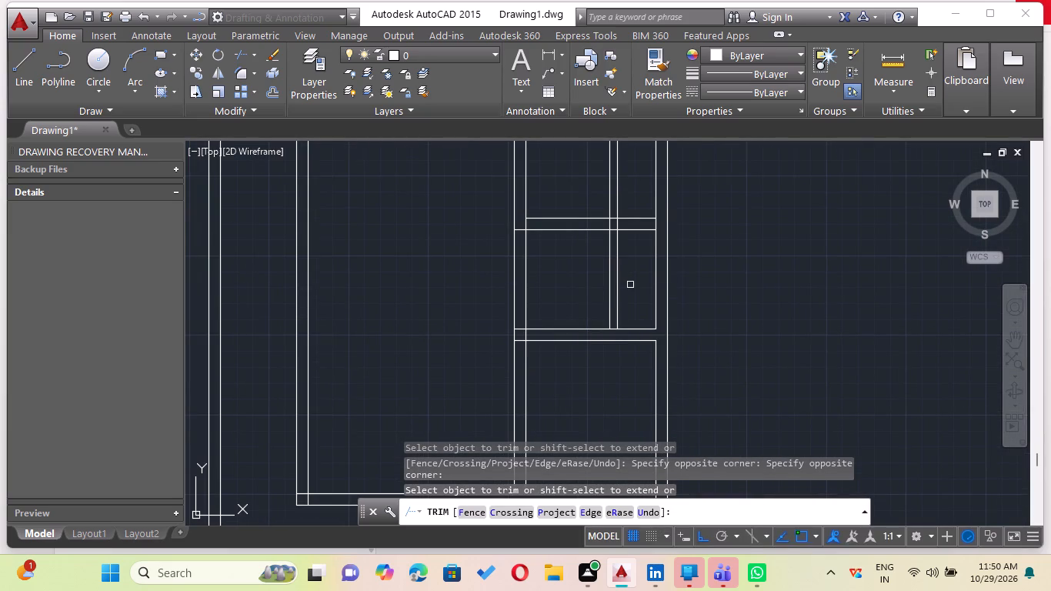
scroll(618, 329, "up", 2)
left_click(606, 326)
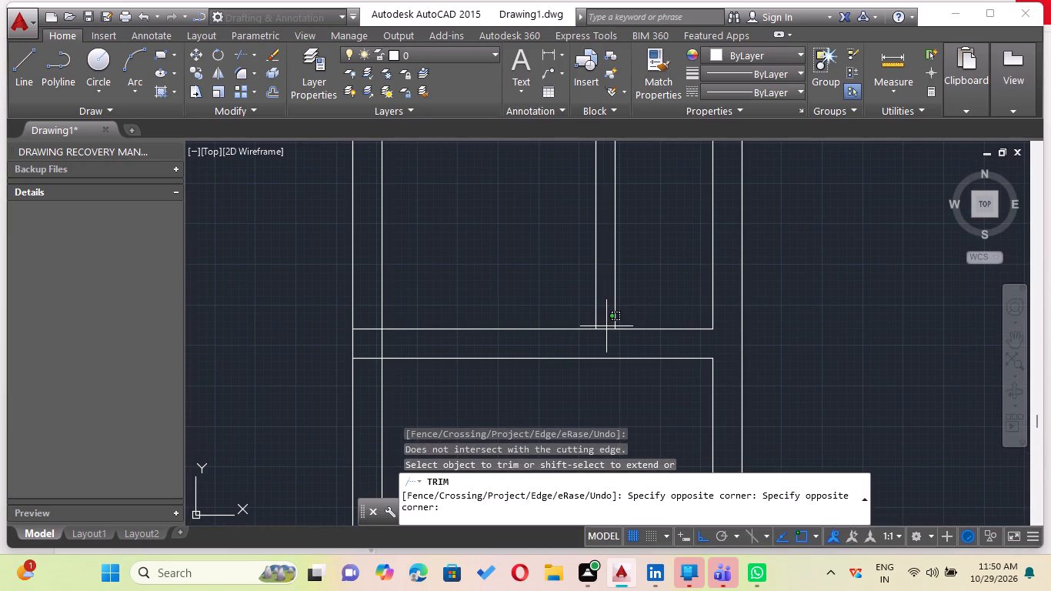
left_click(607, 328)
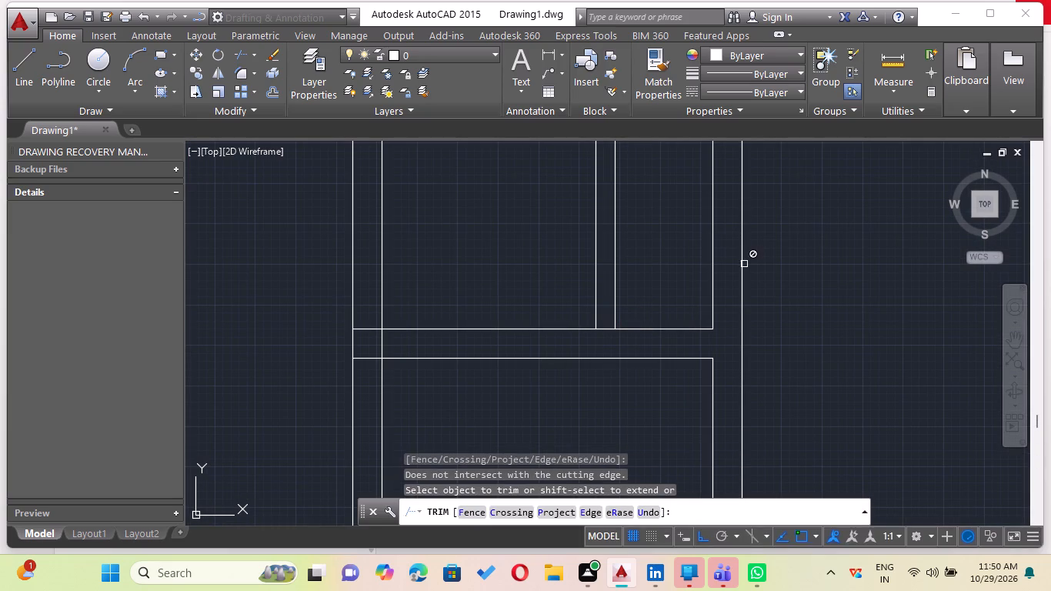
scroll(685, 259, "down", 1)
middle_click_drag(685, 257, 676, 288)
scroll(639, 332, "up", 1)
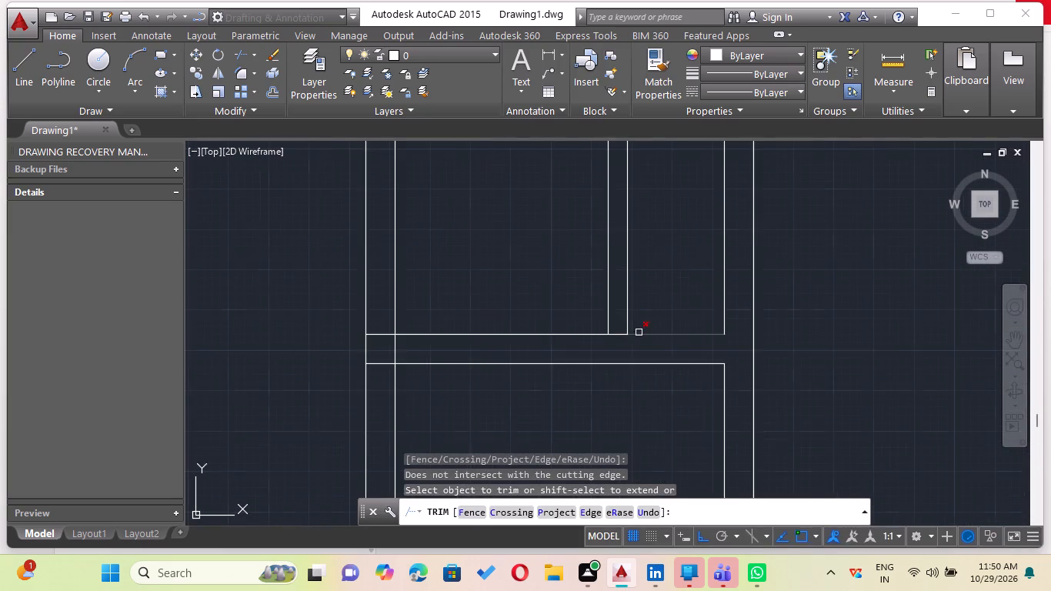
scroll(638, 332, "up", 1)
left_click(608, 338)
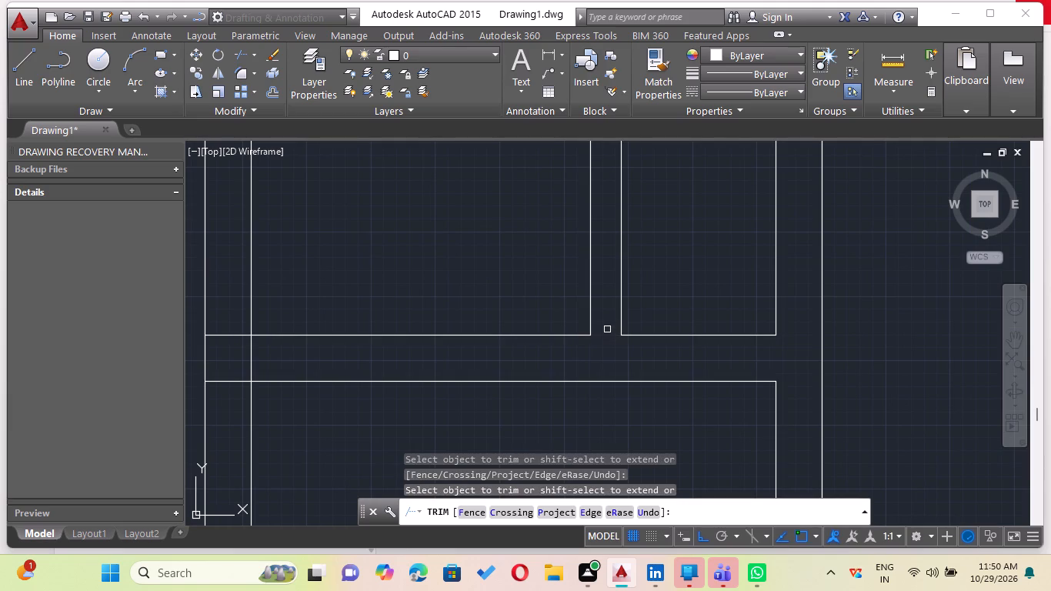
left_click(607, 327)
left_click(607, 289)
Trim the overlapping lines where the 6" partition crosses the first cross wall to open the junction.
scroll(607, 287, "down", 2)
middle_click_drag(607, 285, 582, 435)
scroll(577, 318, "up", 2)
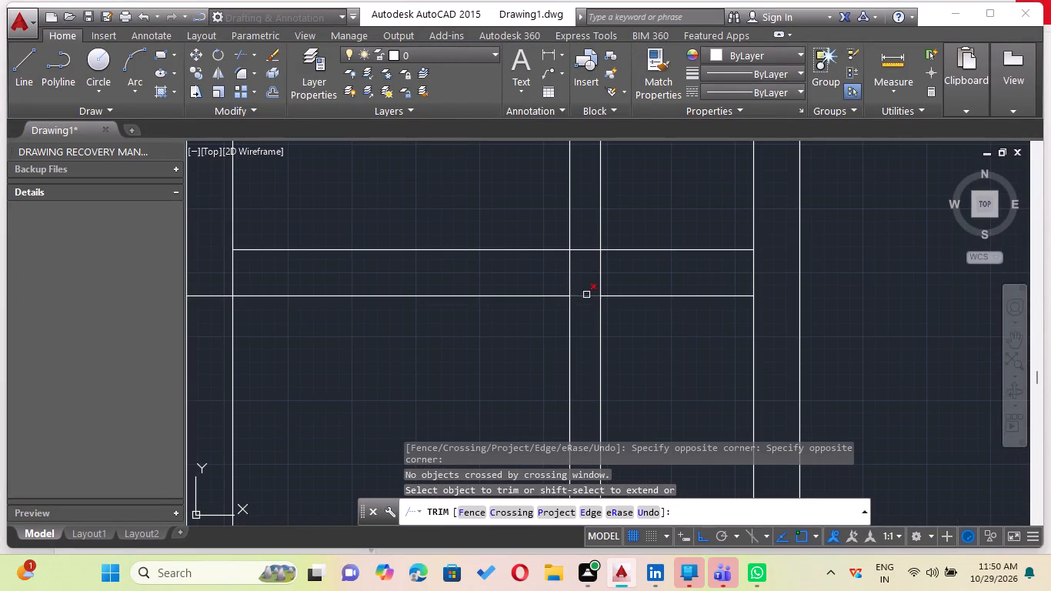
scroll(569, 265, "down", 2)
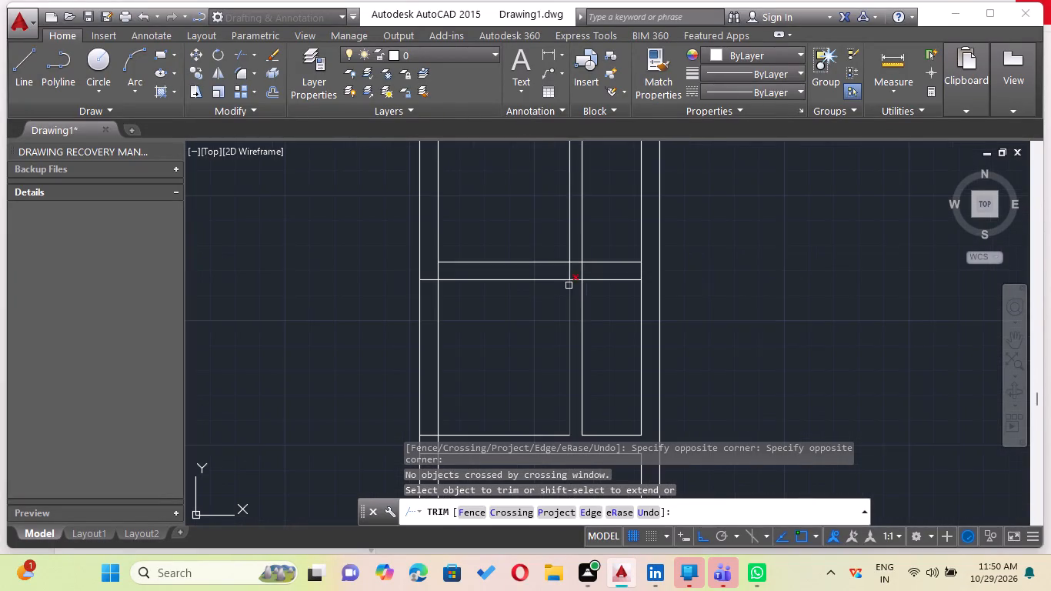
scroll(574, 258, "up", 2)
left_click_drag(574, 261, 572, 292)
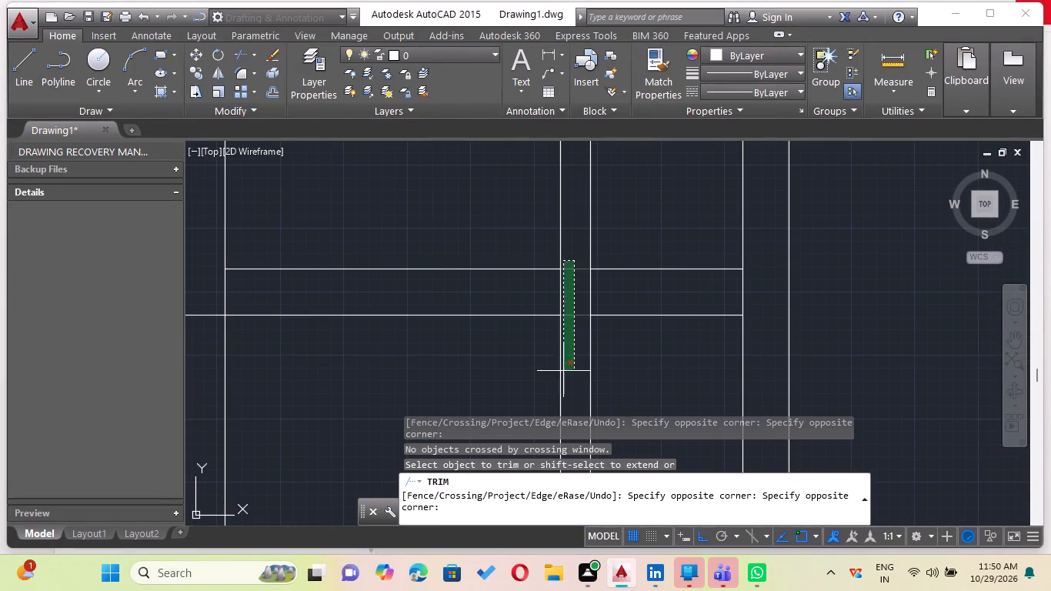
left_click(571, 356)
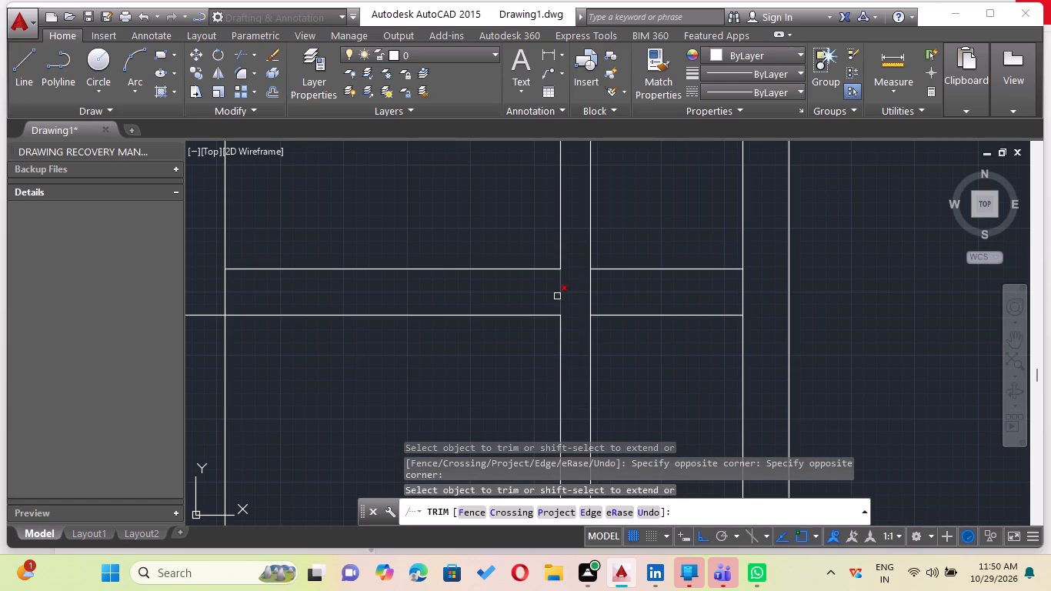
left_click(556, 295)
left_click(614, 291)
Trim the wall line below the upper right room where the 6" partition and the left vertical wall meet it.
scroll(562, 302, "down", 3)
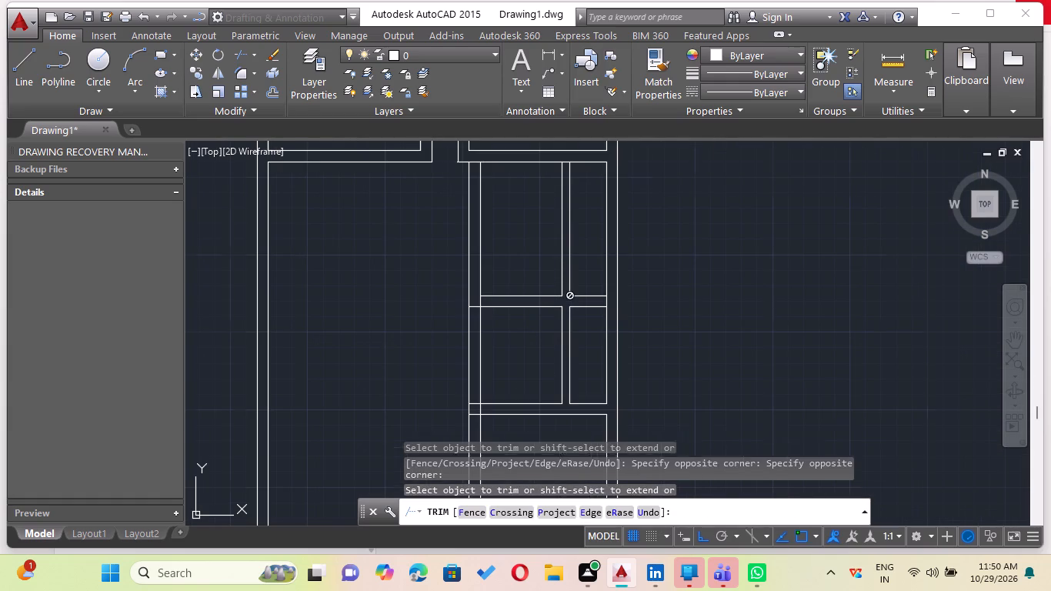
middle_click_drag(522, 181, 587, 301)
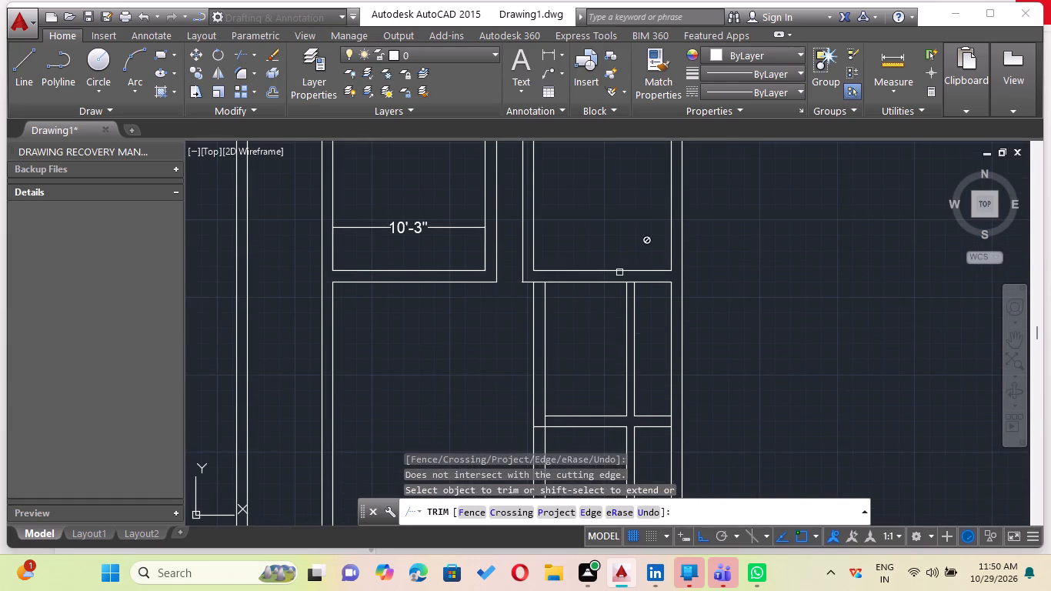
scroll(639, 265, "up", 2)
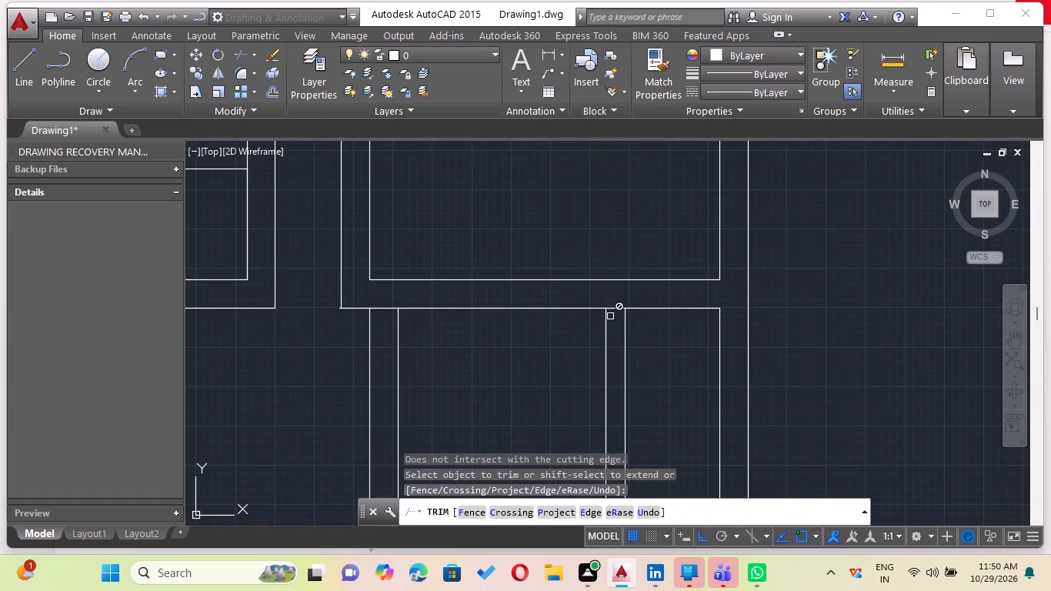
left_click(614, 310)
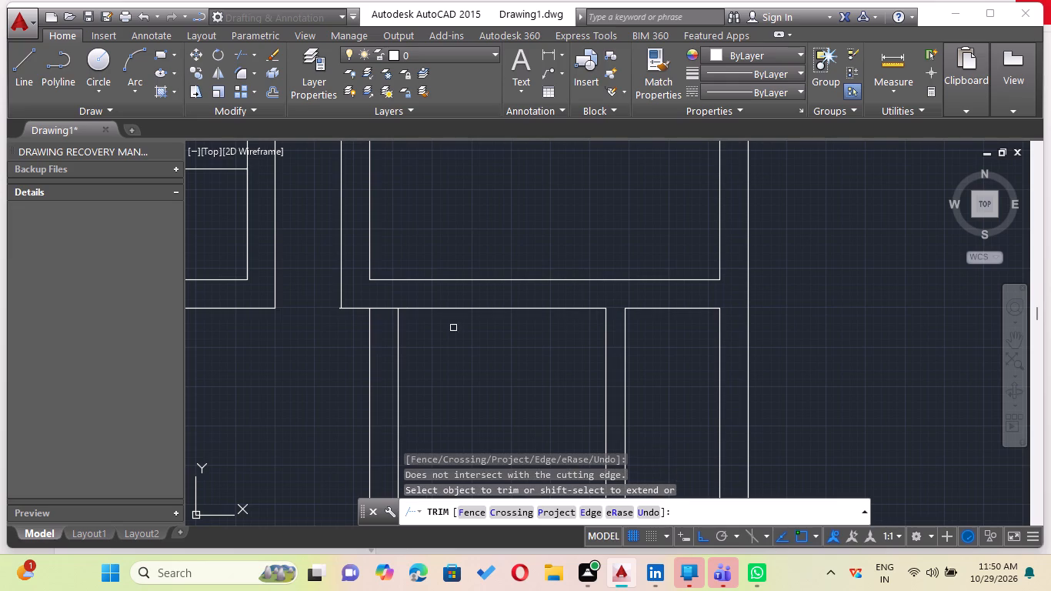
left_click(382, 307)
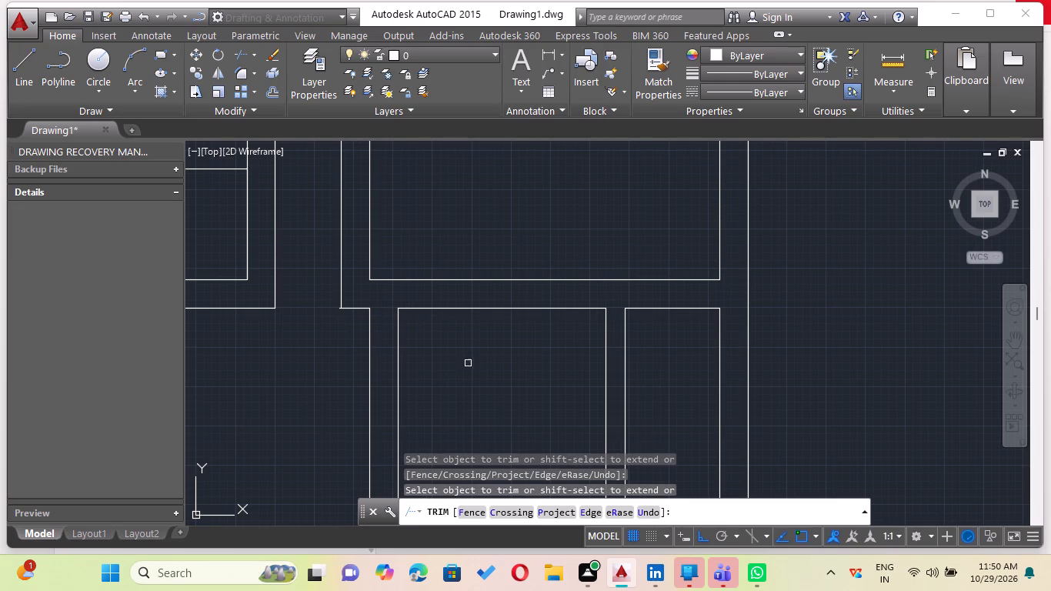
Trim the overlapping lines where the first cross wall meets the left vertical wall of the lower right rooms.
scroll(468, 363, "down", 3)
middle_click_drag(472, 378, 467, 190)
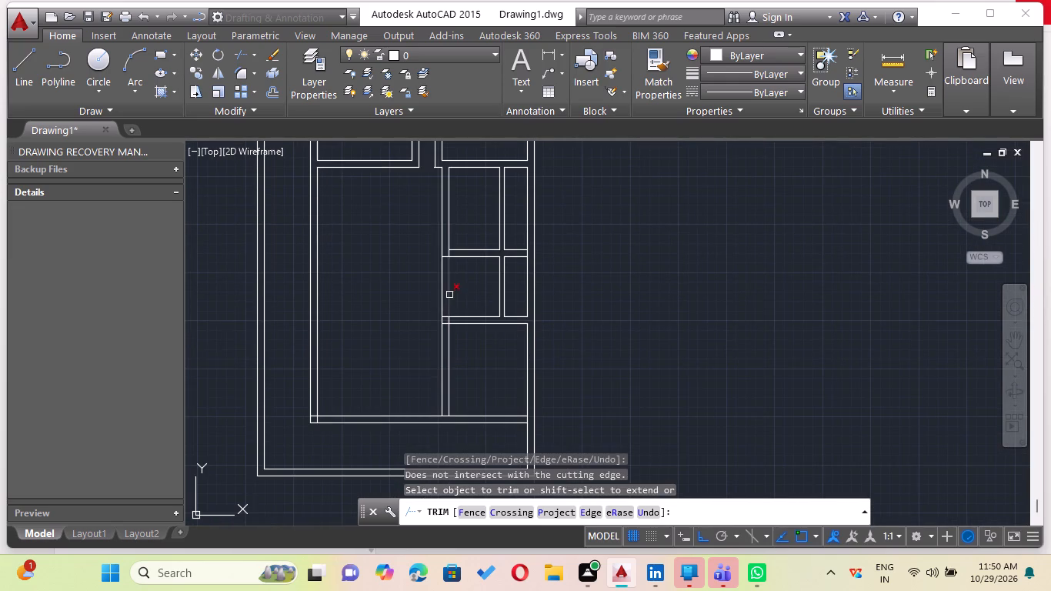
scroll(453, 259, "up", 3)
left_click(429, 247)
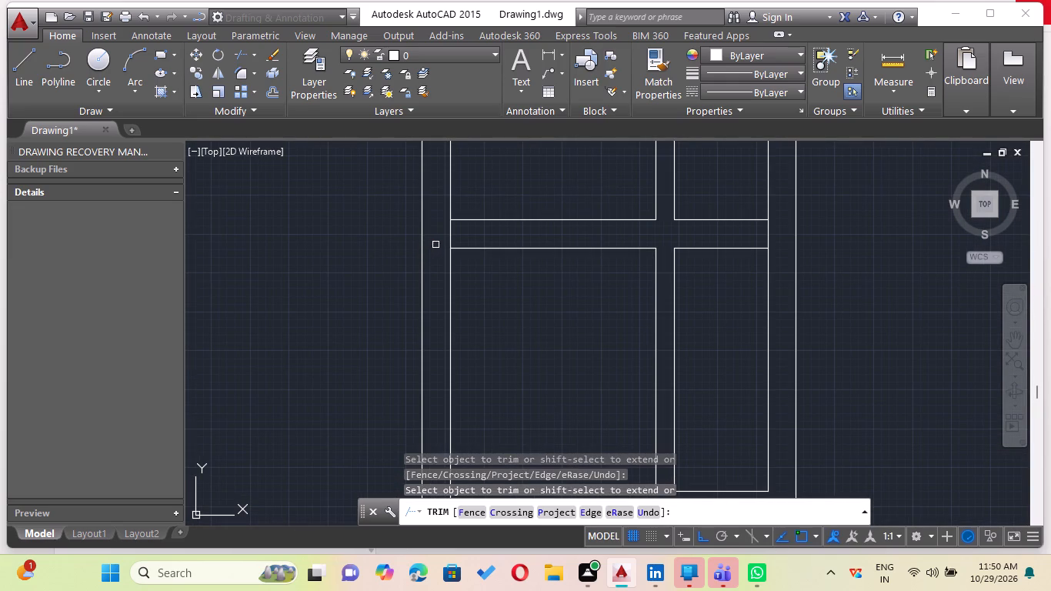
left_click(451, 235)
Trim the second cross wall's upper line and the vertical line inside it where it meets the left vertical wall.
scroll(486, 405, "down", 2)
middle_click_drag(482, 398, 477, 281)
scroll(476, 296, "up", 2)
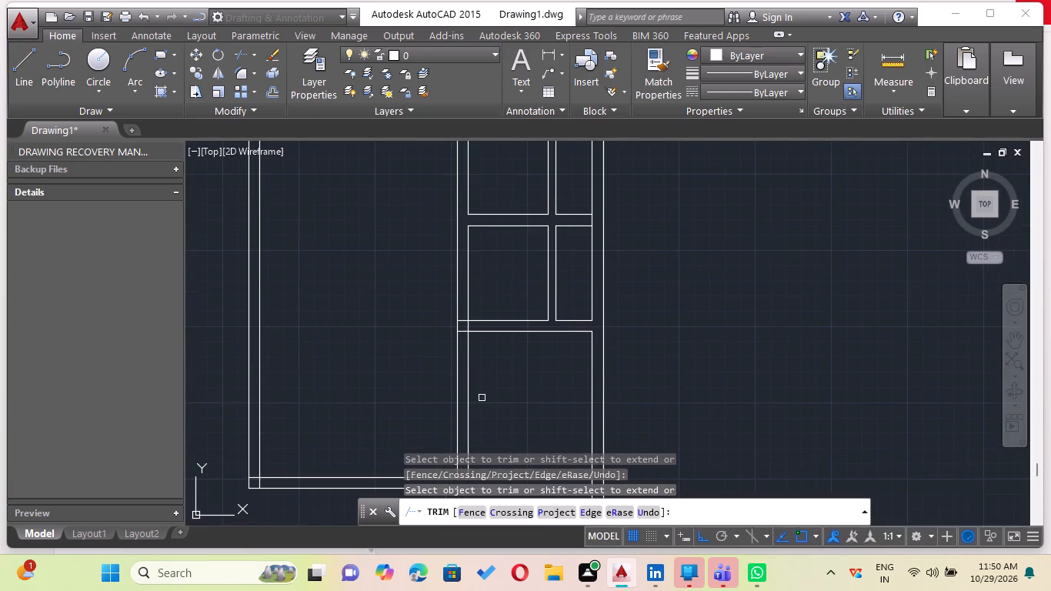
scroll(476, 296, "up", 1)
left_click(425, 379)
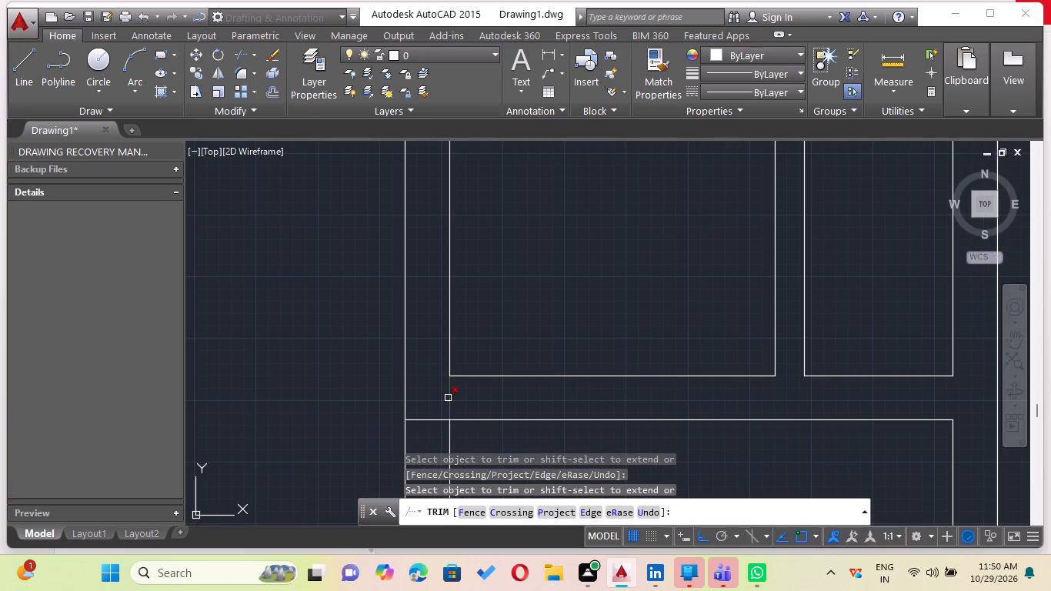
left_click(448, 398)
scroll(642, 411, "down", 3)
middle_click_drag(702, 420, 612, 300)
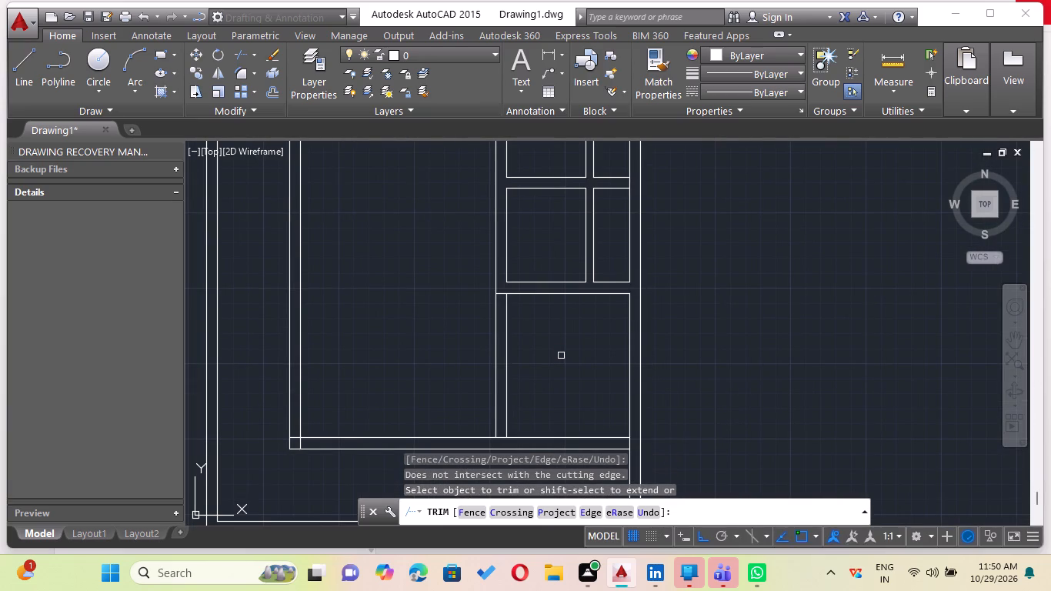
middle_click_drag(559, 356, 546, 342)
key("Escape")
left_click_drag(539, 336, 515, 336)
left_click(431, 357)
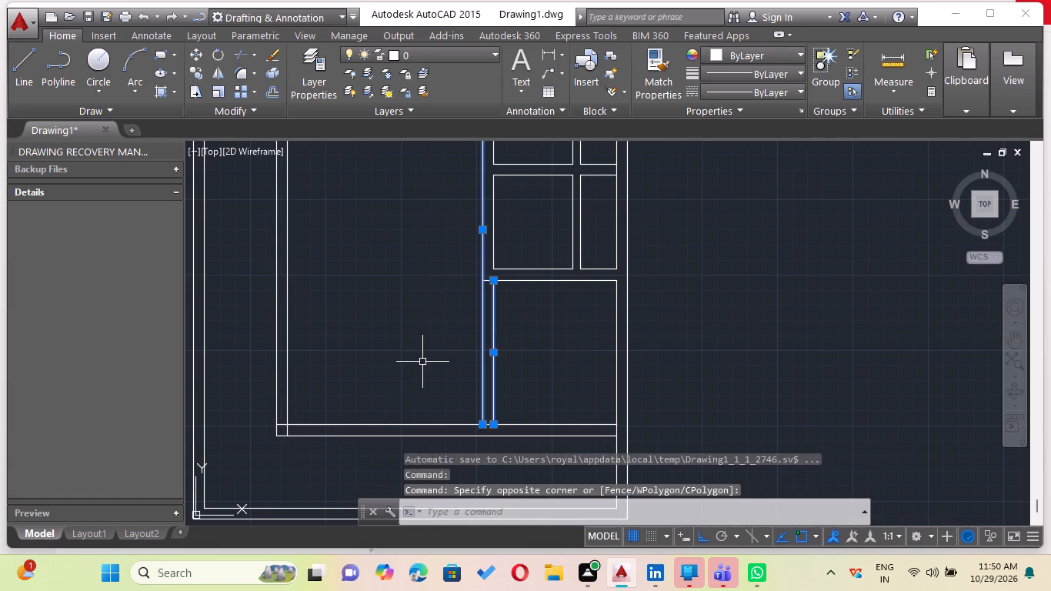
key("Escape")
Remove the two vertical wall lines between the lower right rooms and the bottom cross wall, trimming one and erasing the other.
key("t")
key("r")
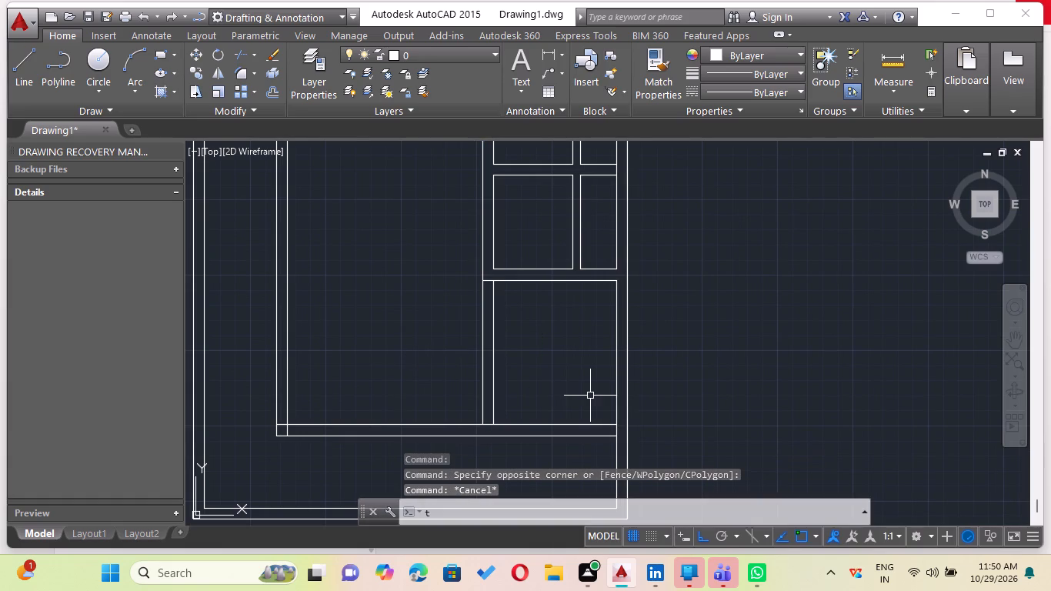
key("Return")
key("Return")
left_click(493, 362)
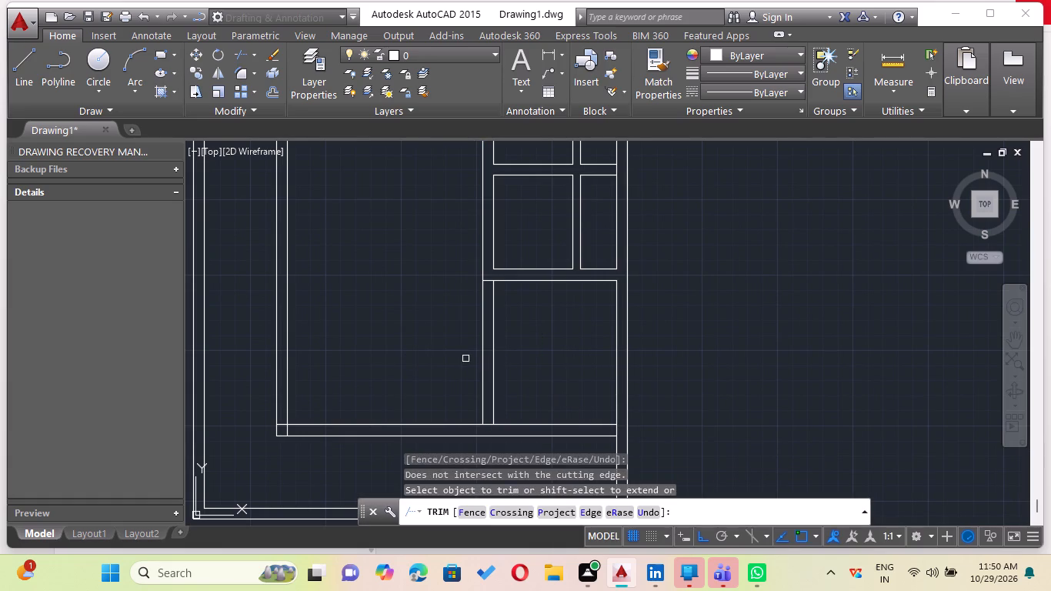
left_click_drag(570, 356, 556, 359)
left_click(450, 367)
key("Escape")
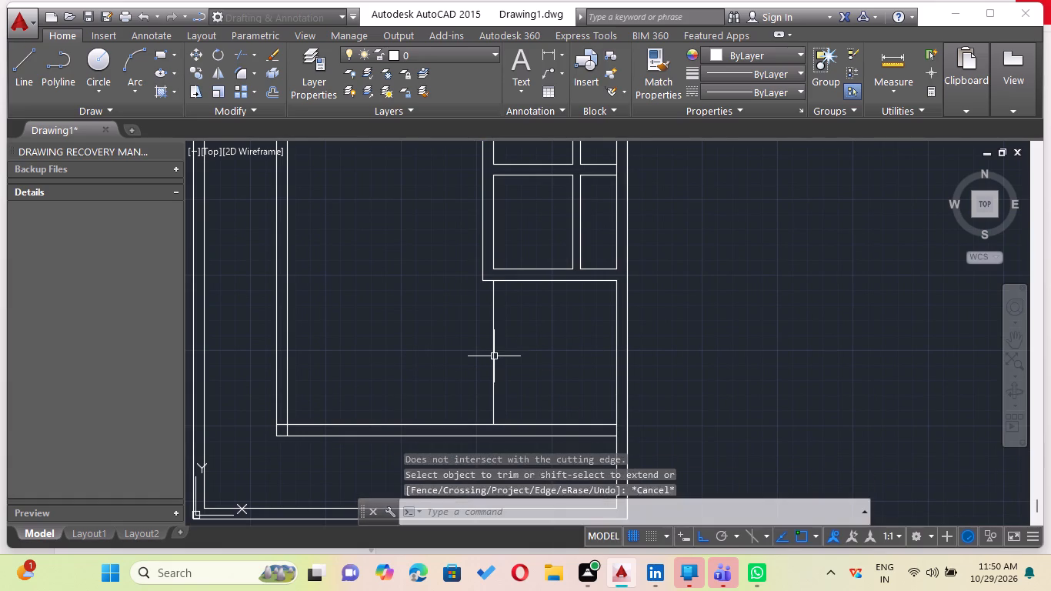
left_click(494, 356)
key("Delete")
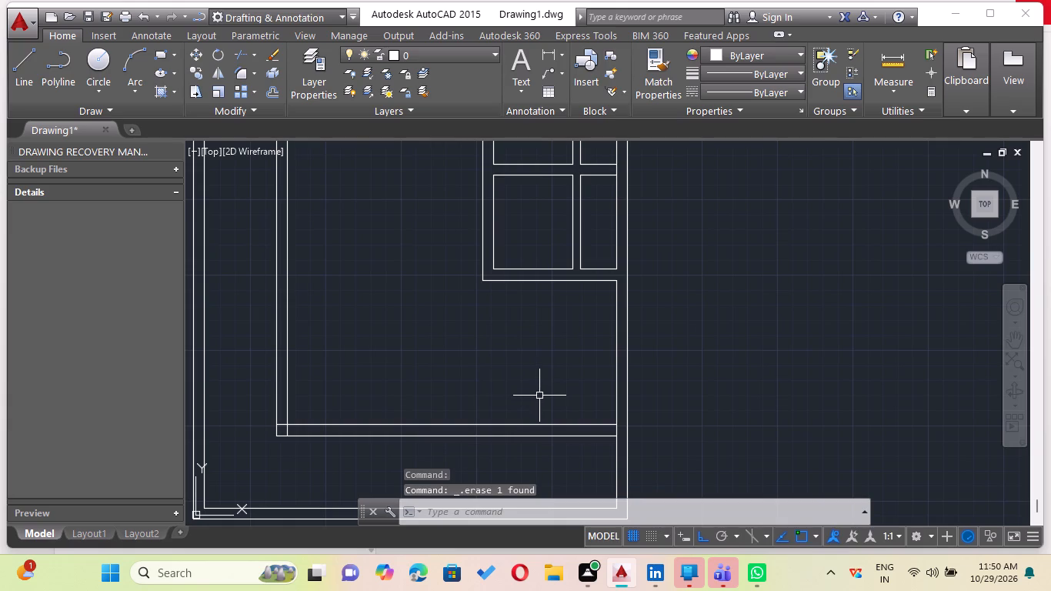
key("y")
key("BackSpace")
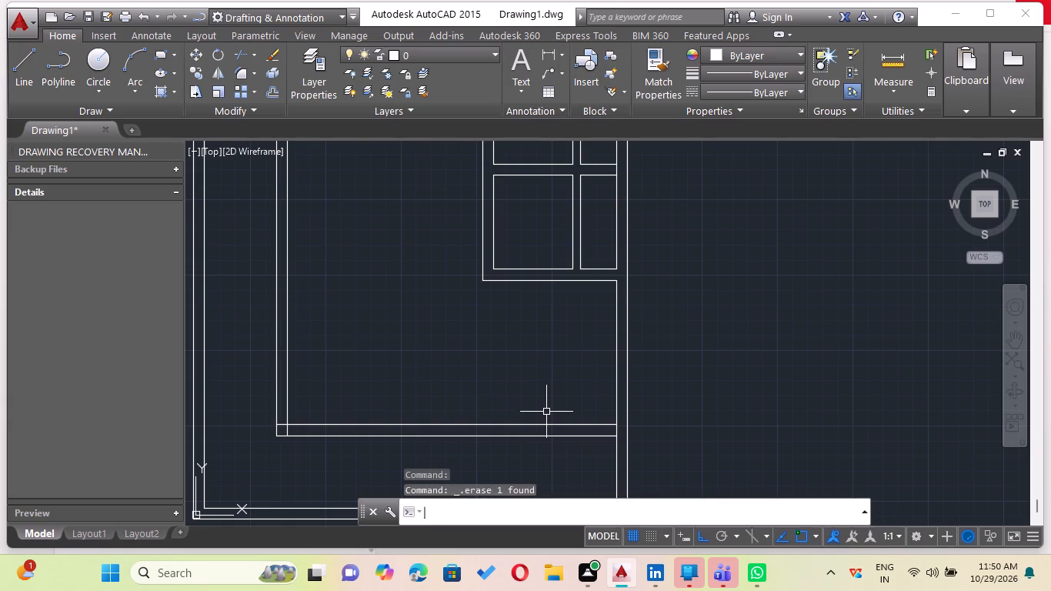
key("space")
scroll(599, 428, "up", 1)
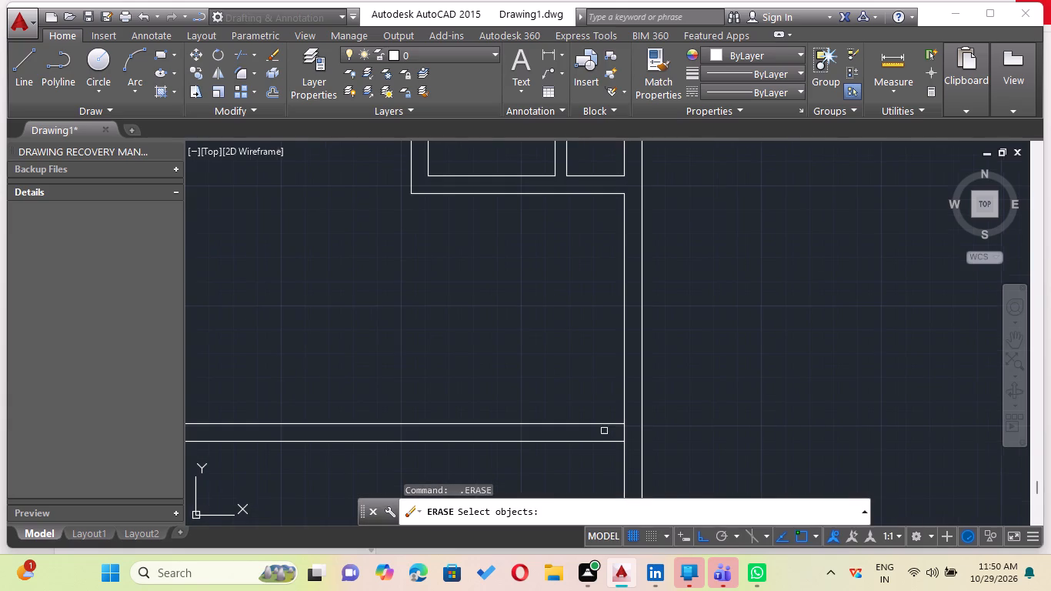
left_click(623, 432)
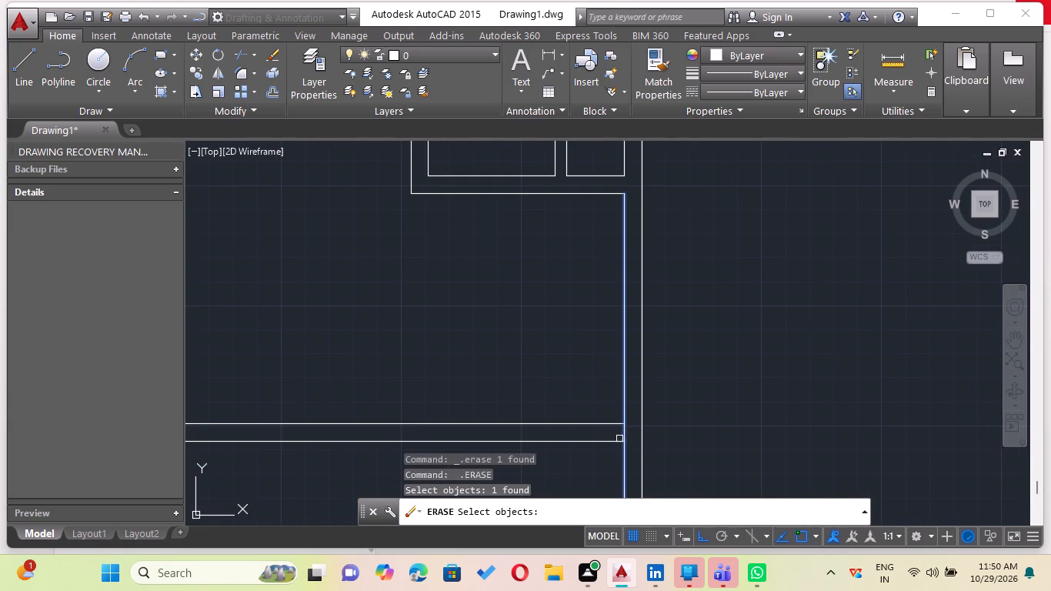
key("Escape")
Trim the right wall's inner line between the two lines of the bottom cross wall to open the junction.
key("t")
key("r")
key("Return")
key("Return")
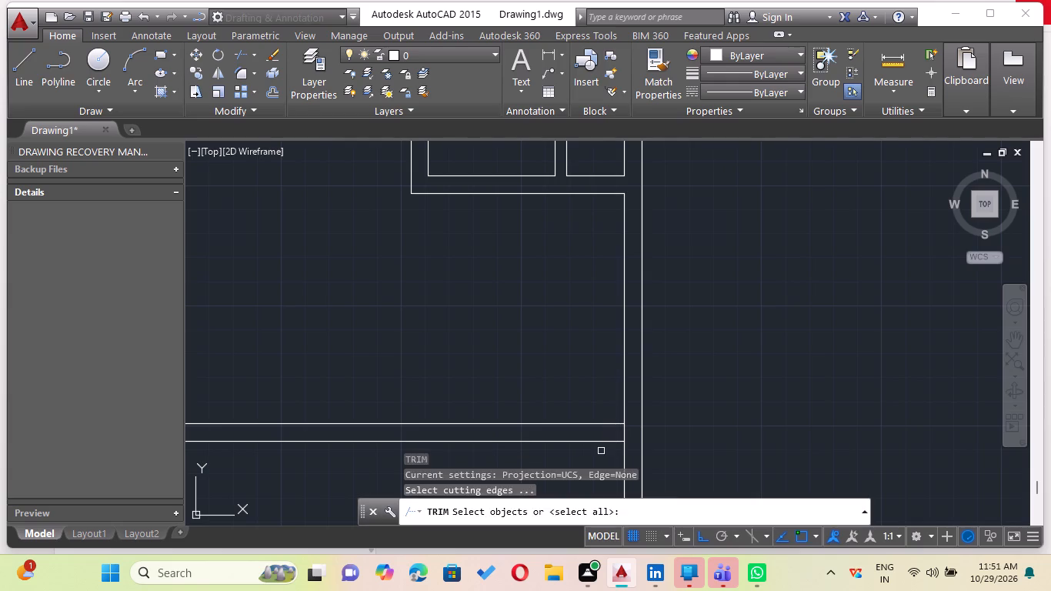
left_click(622, 436)
key("Escape")
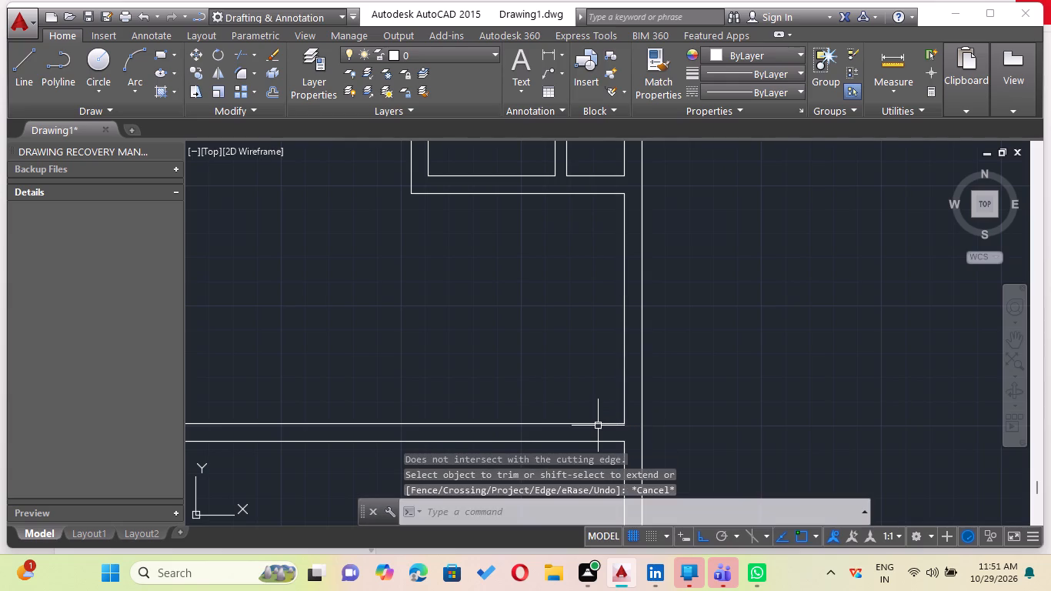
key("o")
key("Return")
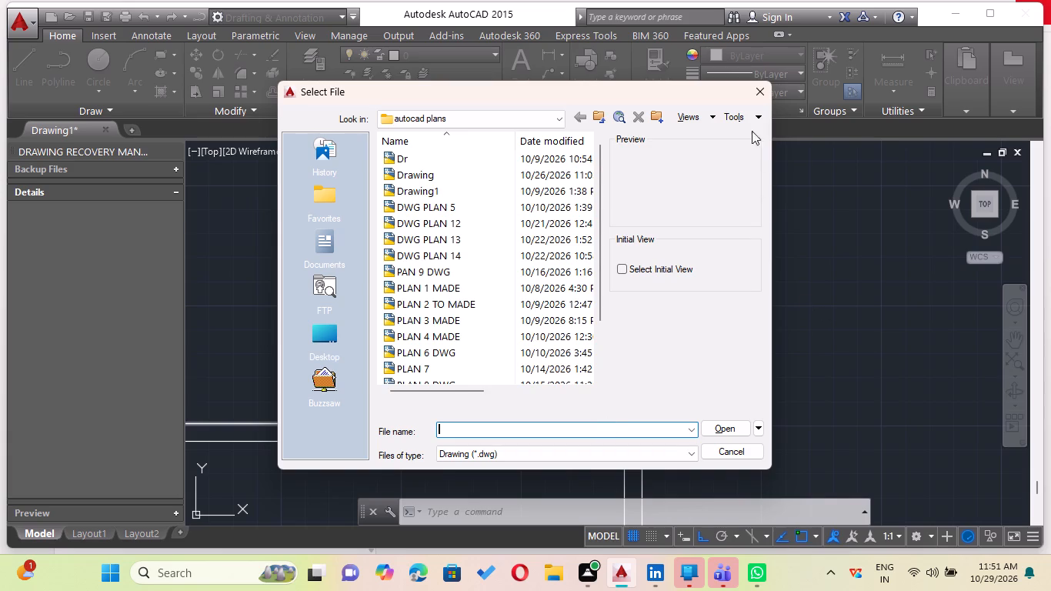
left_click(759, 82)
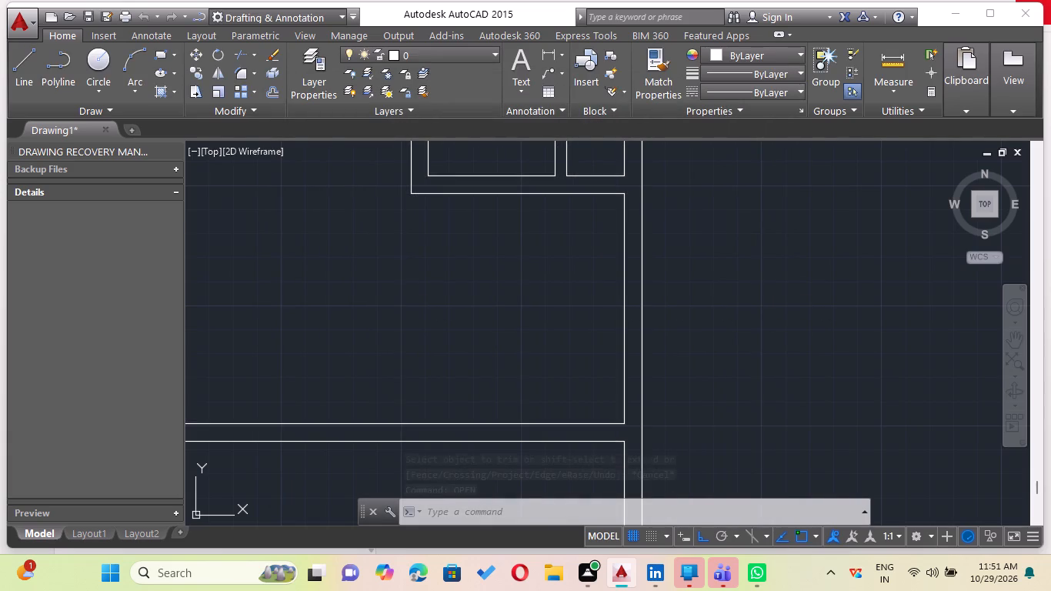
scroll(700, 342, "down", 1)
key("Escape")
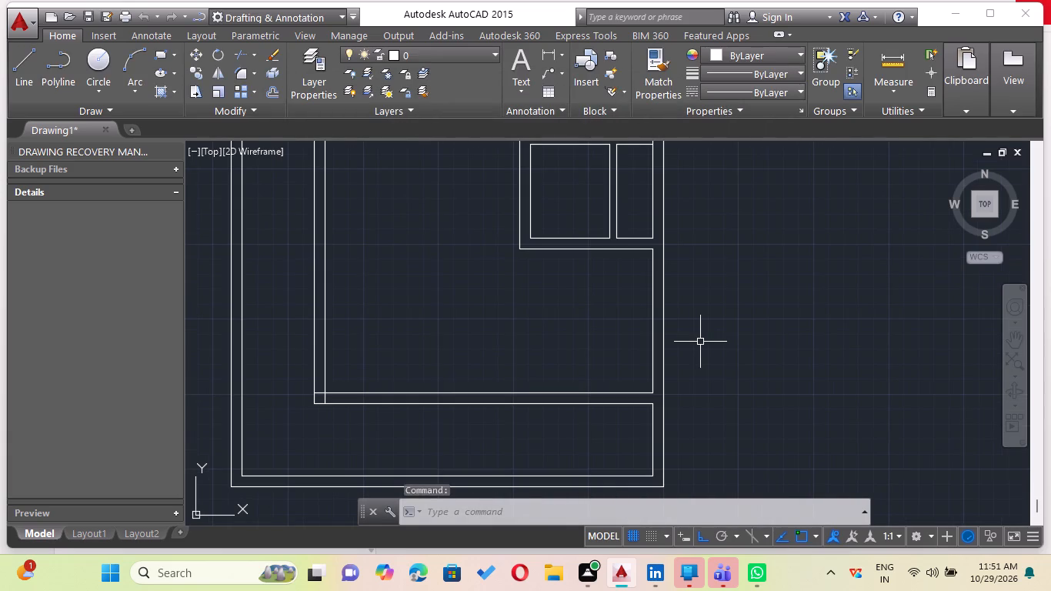
Offset the right wall's inner line 11'9" to the left, inside the space above the bottom cross wall.
key("o")
key("Return")
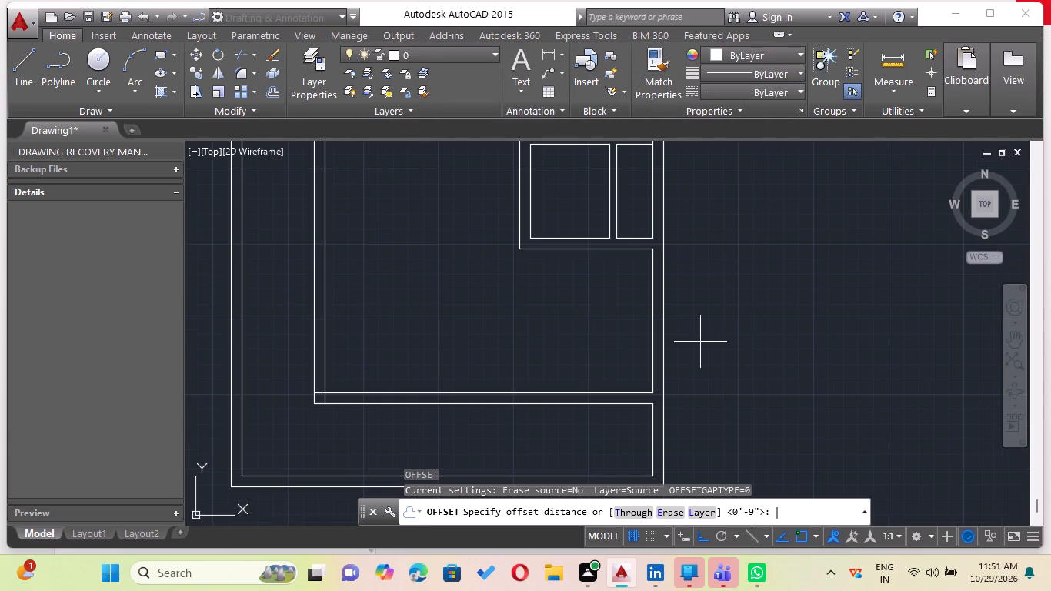
type("11")
key("apostrophe")
key("9")
key("shift+quotedbl")
key("Return")
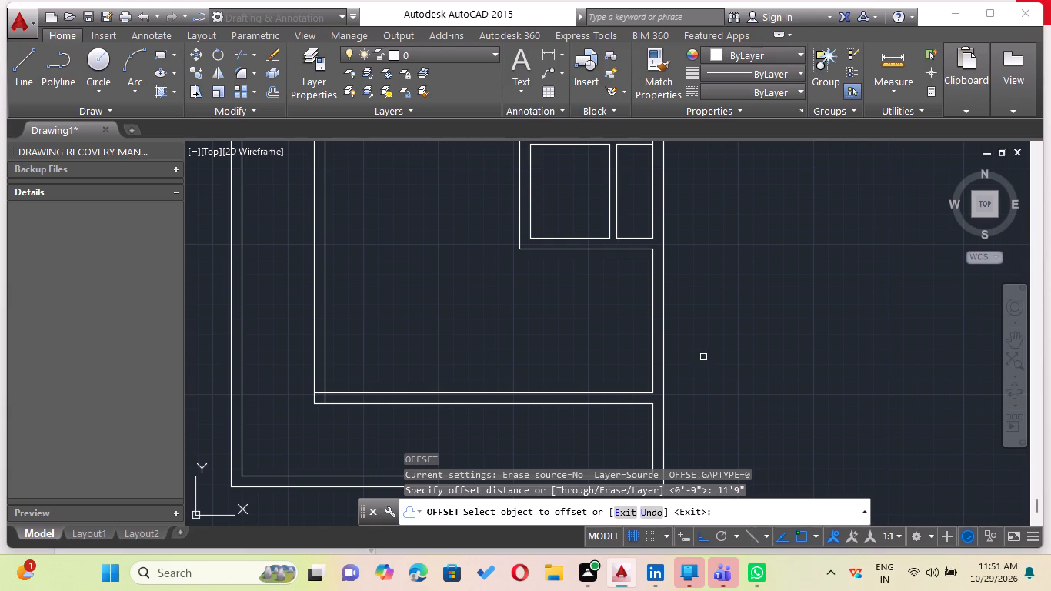
left_click(650, 339)
left_click(604, 336)
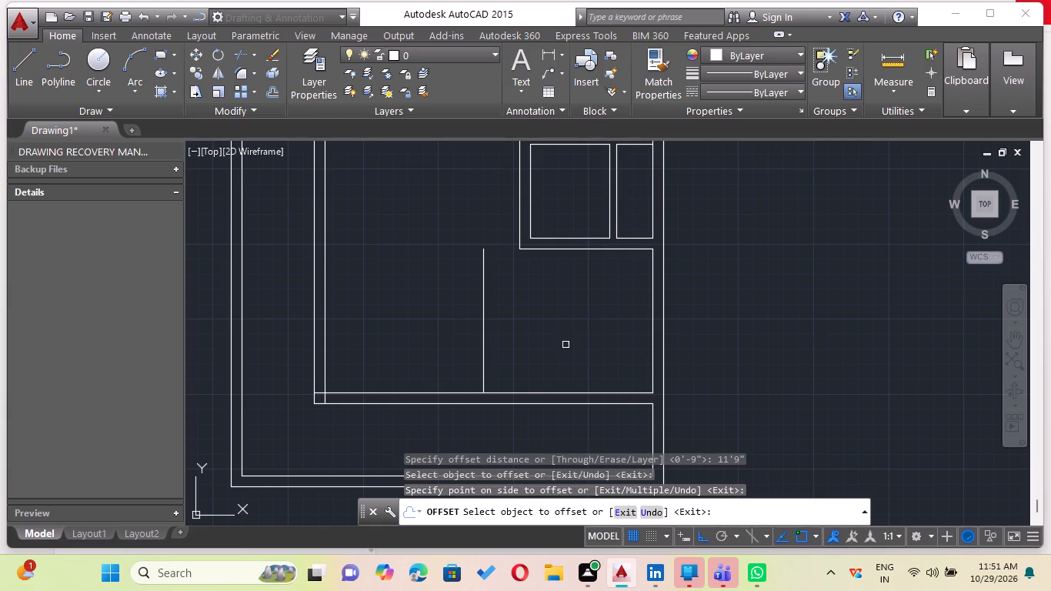
key("Escape")
key("Escape")
Draw a horizontal line from the bottom-left outer corner of the lower right rooms to the left wall's inner line.
key("l")
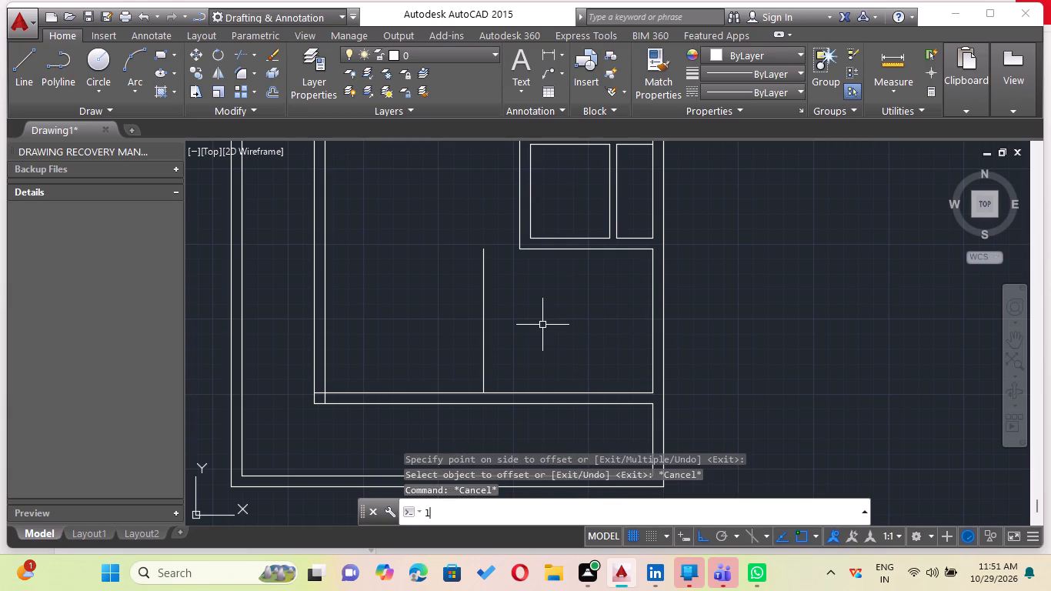
key("Return")
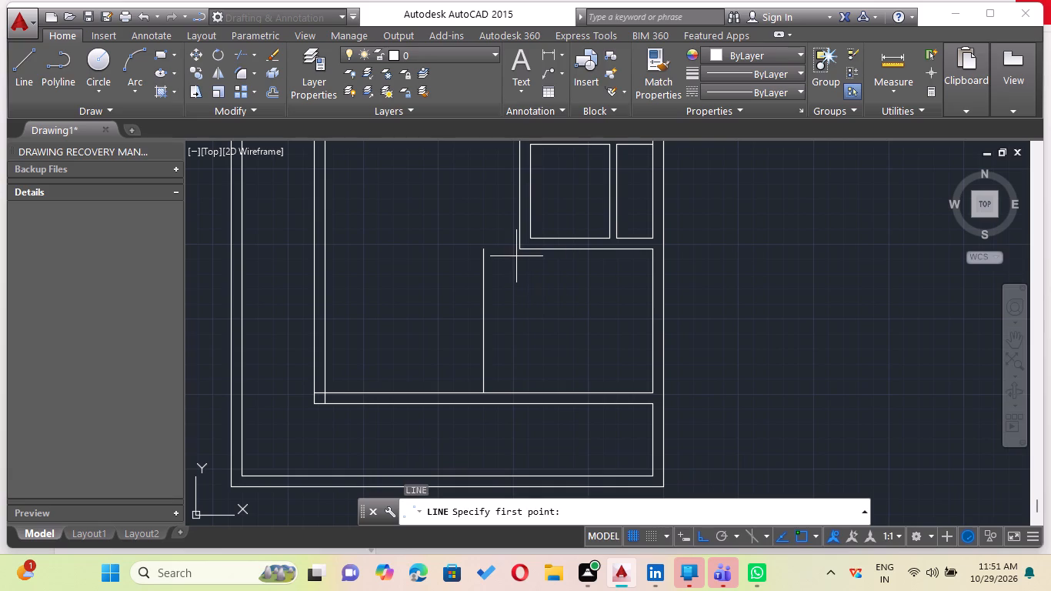
left_click(519, 249)
scroll(335, 239, "up", 3)
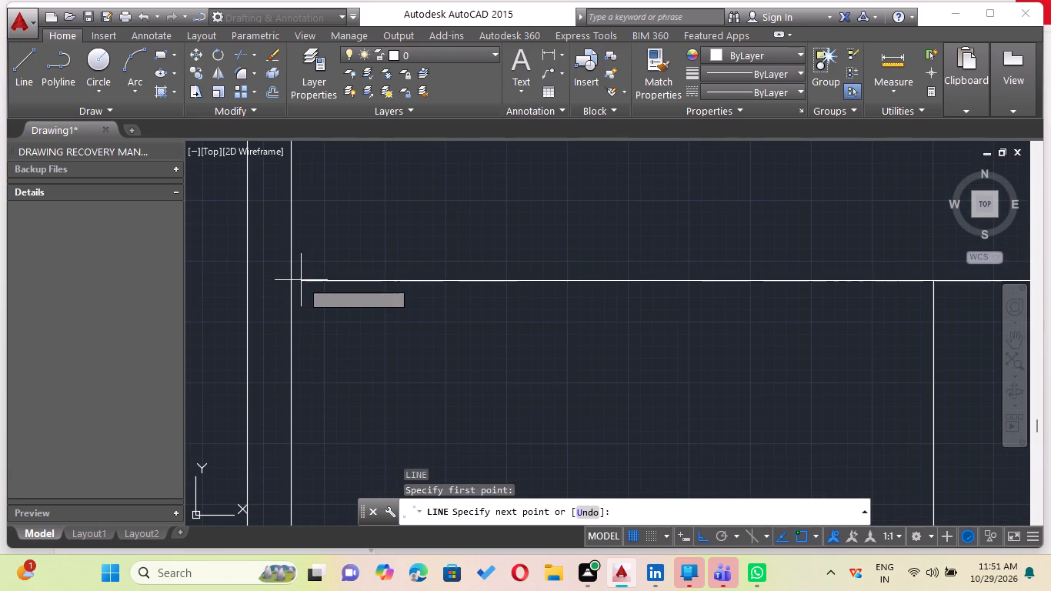
left_click(288, 277)
key("Escape")
Offset the new horizontal line 9" upward to form a cross wall.
scroll(423, 328, "down", 1)
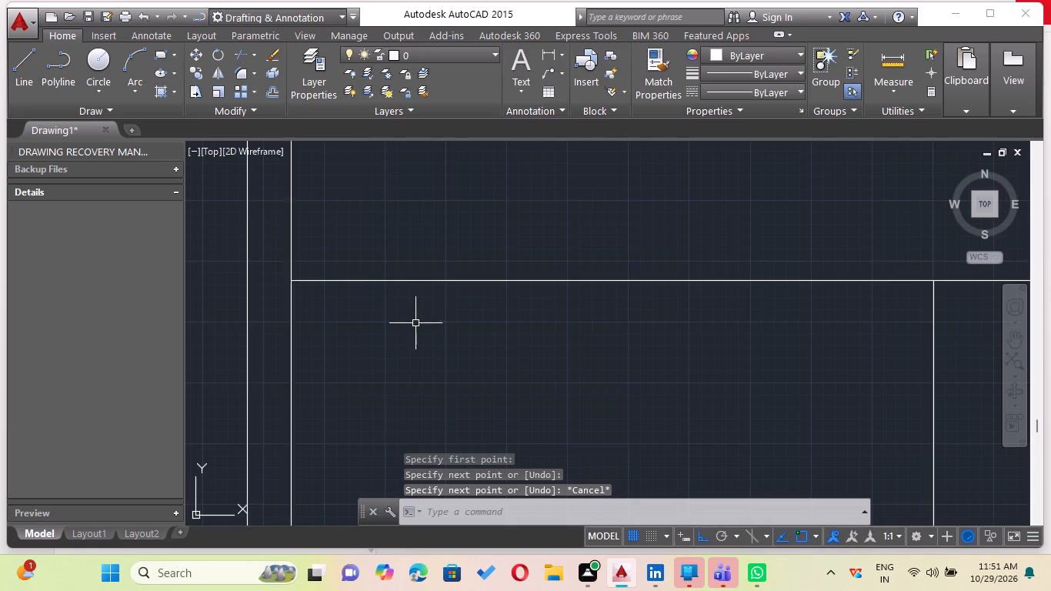
scroll(419, 325, "down", 2)
key("o")
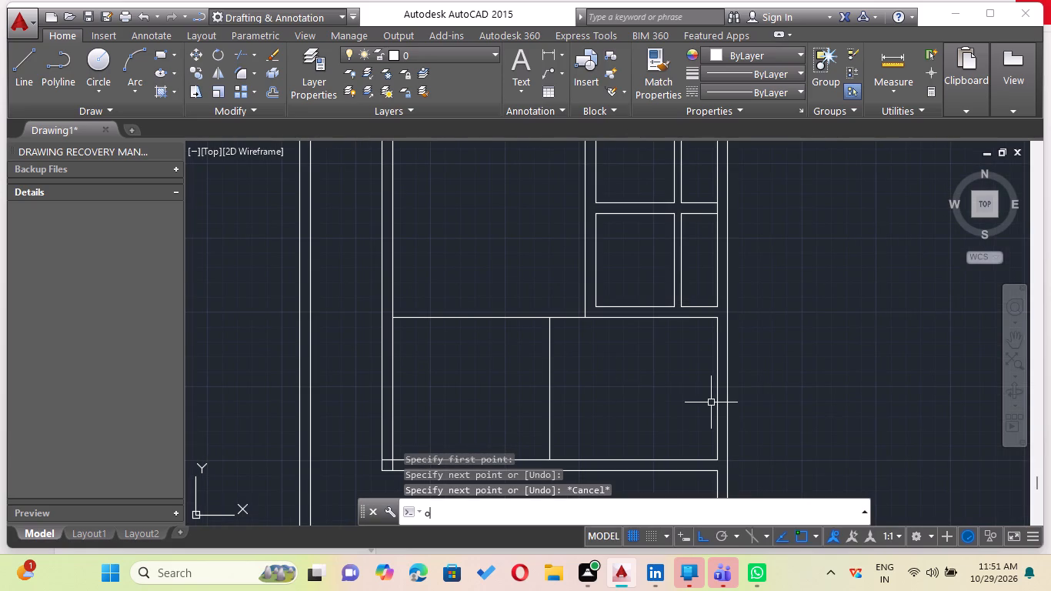
key("Return")
key("9")
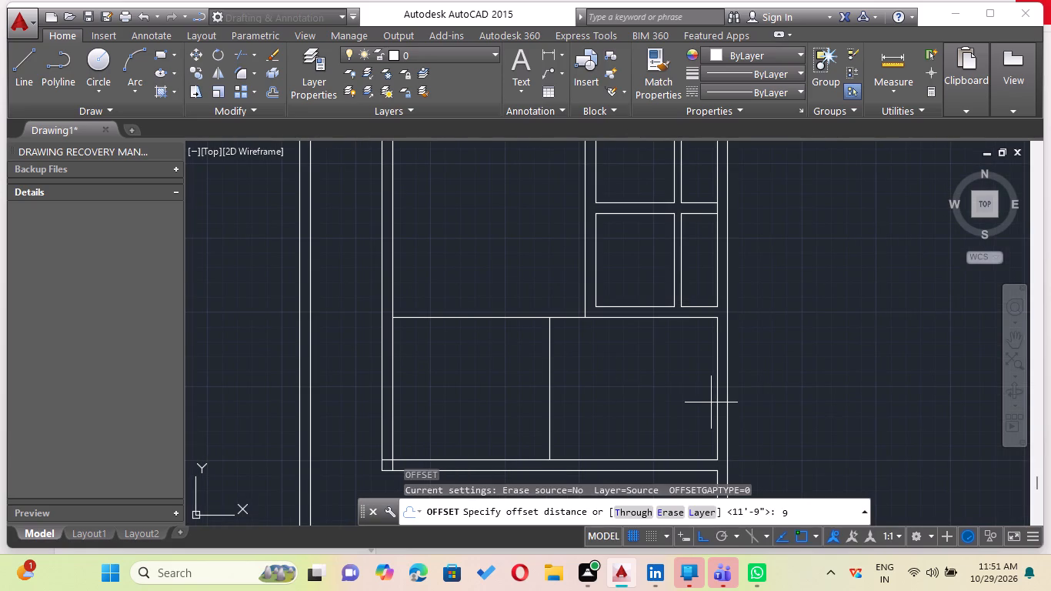
key("shift+quotedbl")
key("Return")
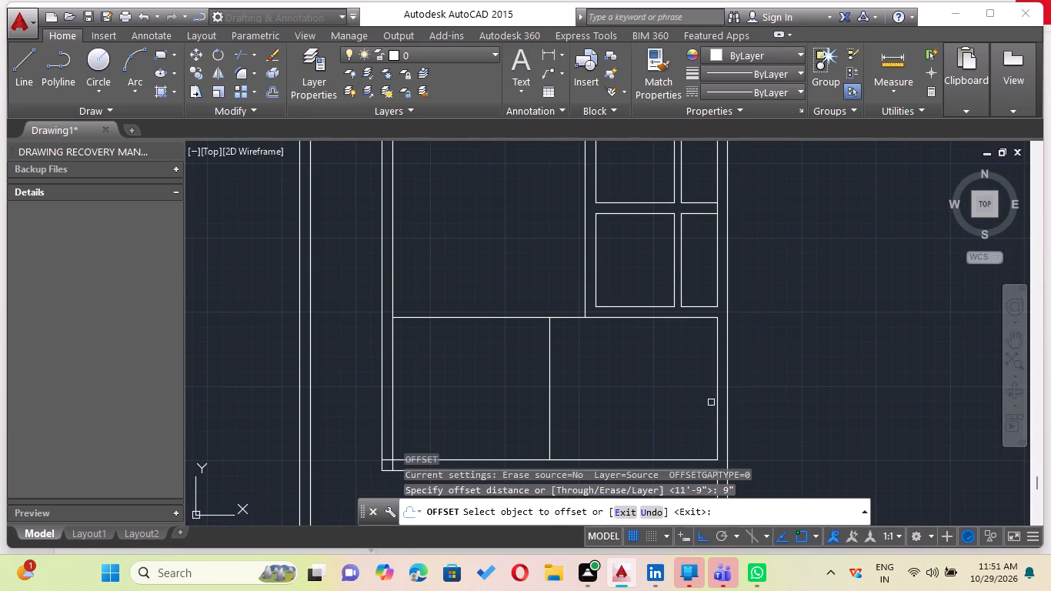
left_click(564, 318)
left_click(559, 299)
key("Escape")
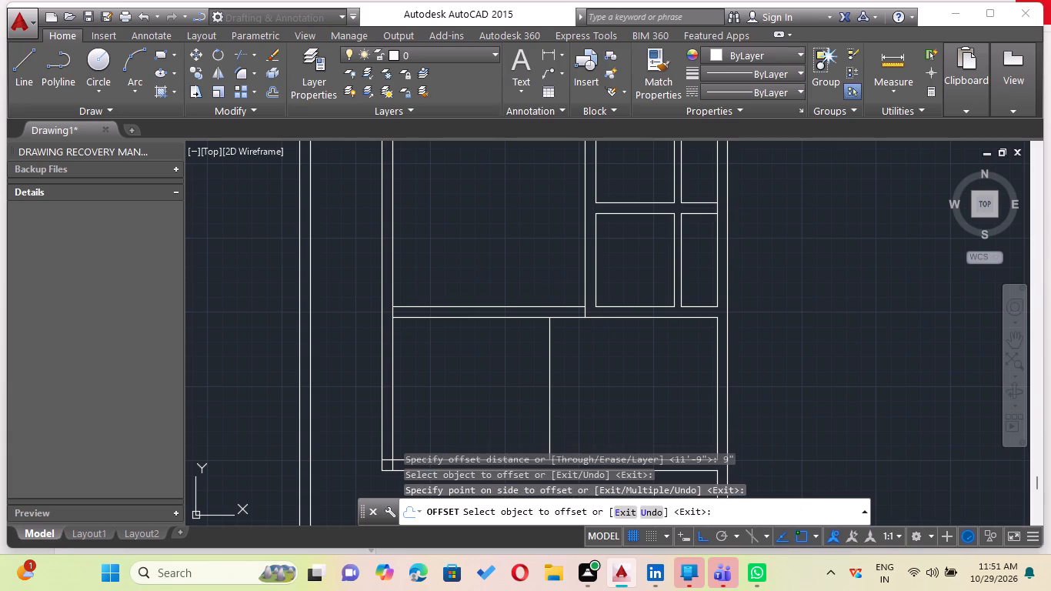
Trim the short vertical line inside the new cross wall where it meets the left wall of the lower right rooms.
key("t")
key("r")
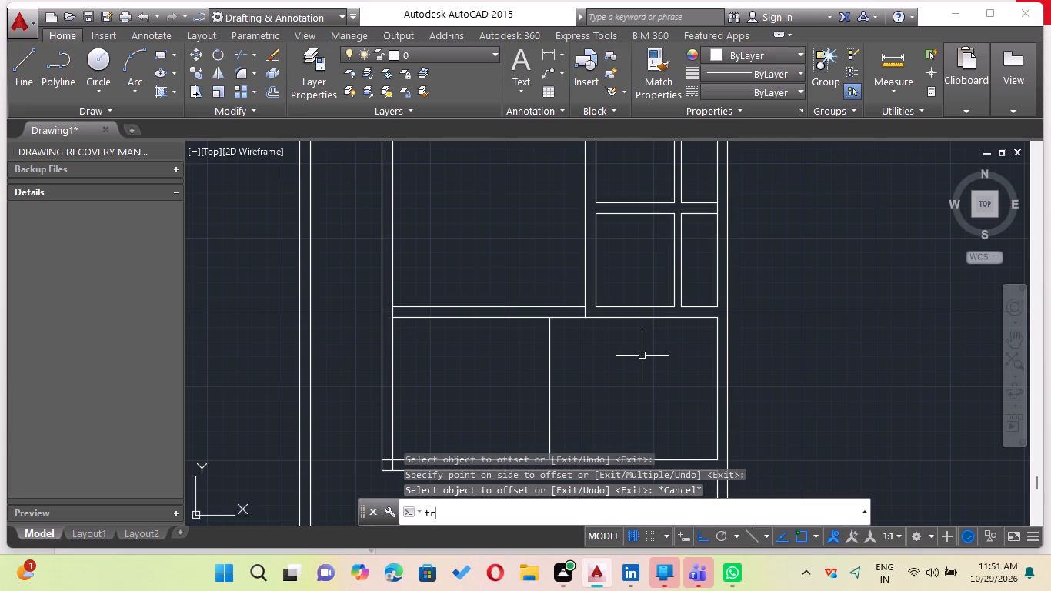
key("Return")
key("Return")
scroll(583, 313, "up", 3)
left_click(583, 312)
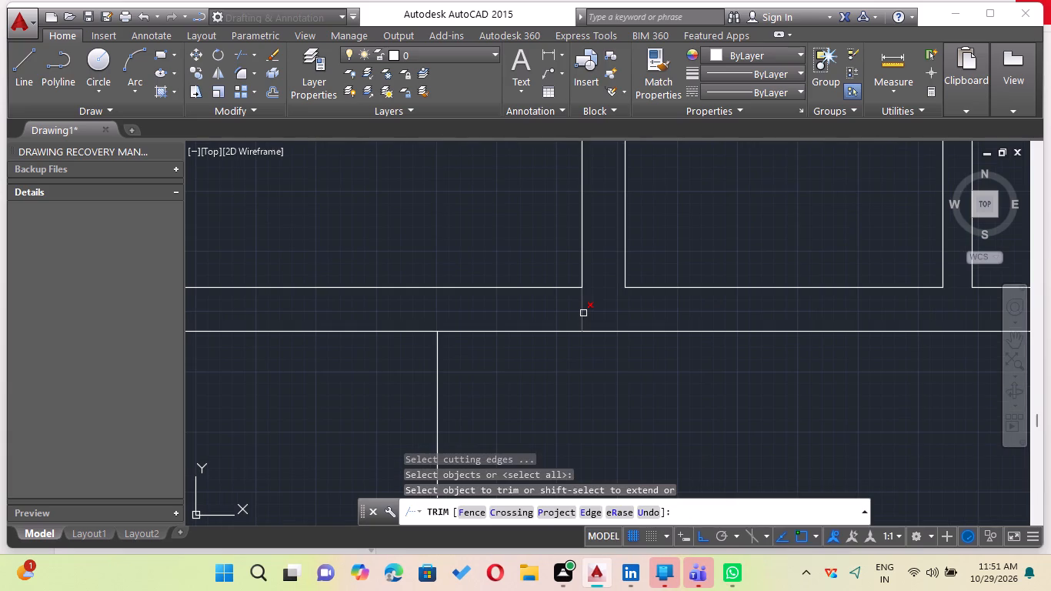
scroll(616, 318, "down", 3)
scroll(636, 390, "down", 1)
key("Escape")
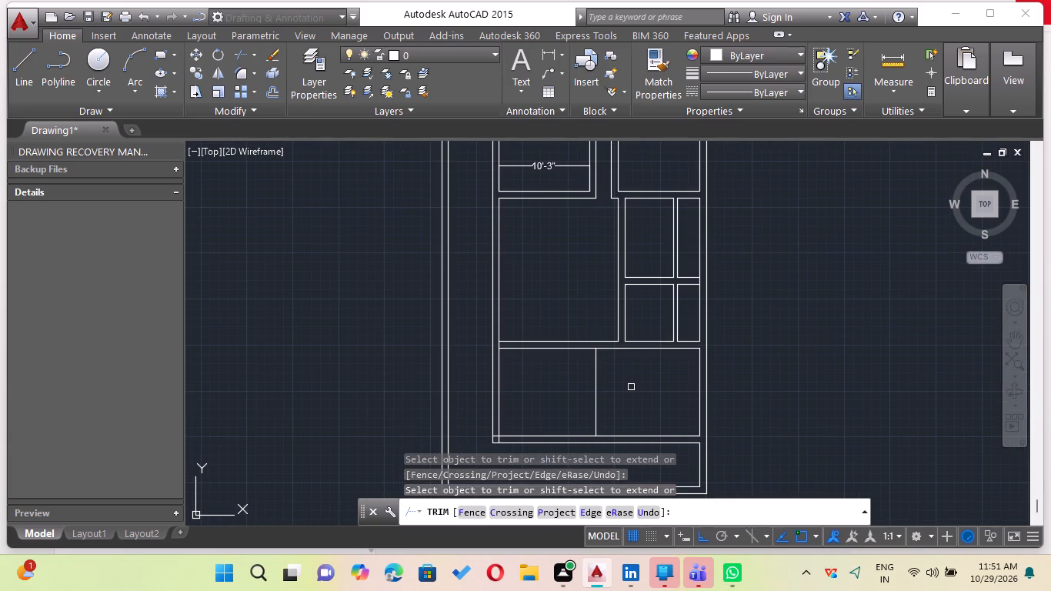
Offset the vertical partition line in the bottom space 9" to the left to form a wall.
key("o")
key("Return")
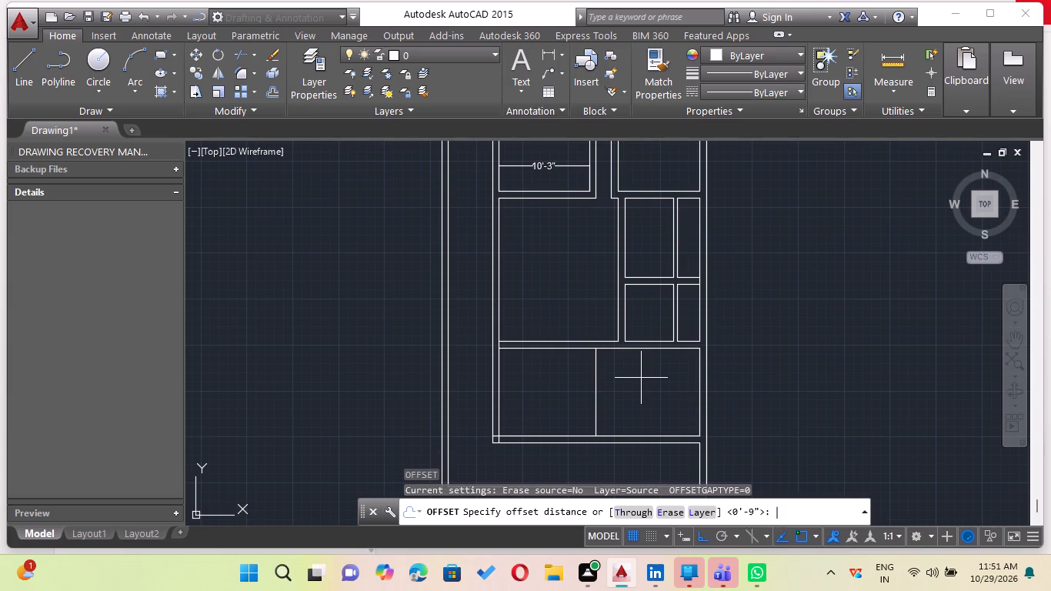
key("9")
key("shift+quotedbl")
key("shift+Return")
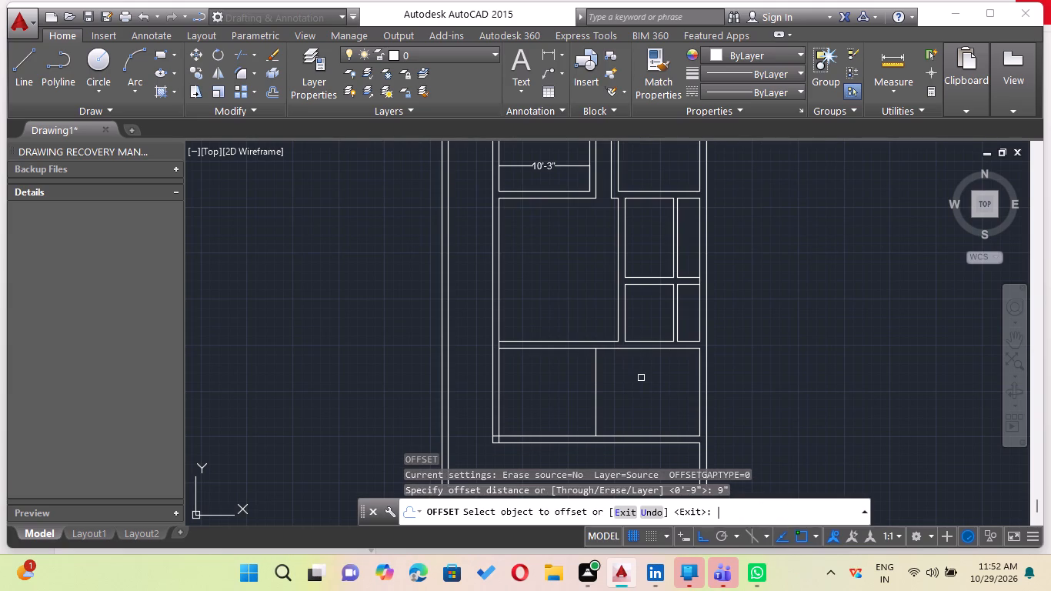
left_click(593, 397)
left_click(564, 427)
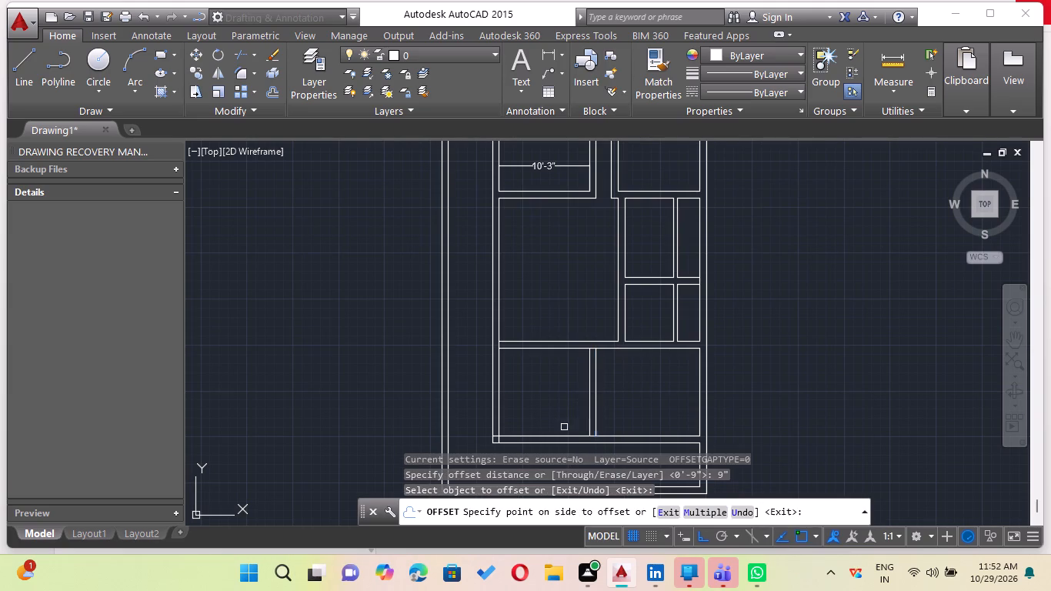
key("Escape")
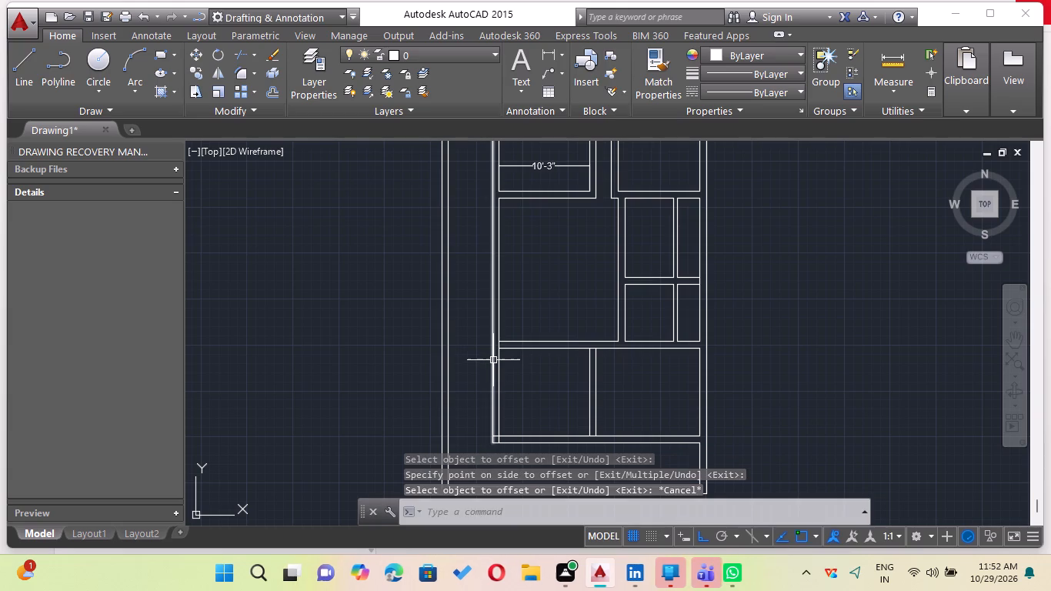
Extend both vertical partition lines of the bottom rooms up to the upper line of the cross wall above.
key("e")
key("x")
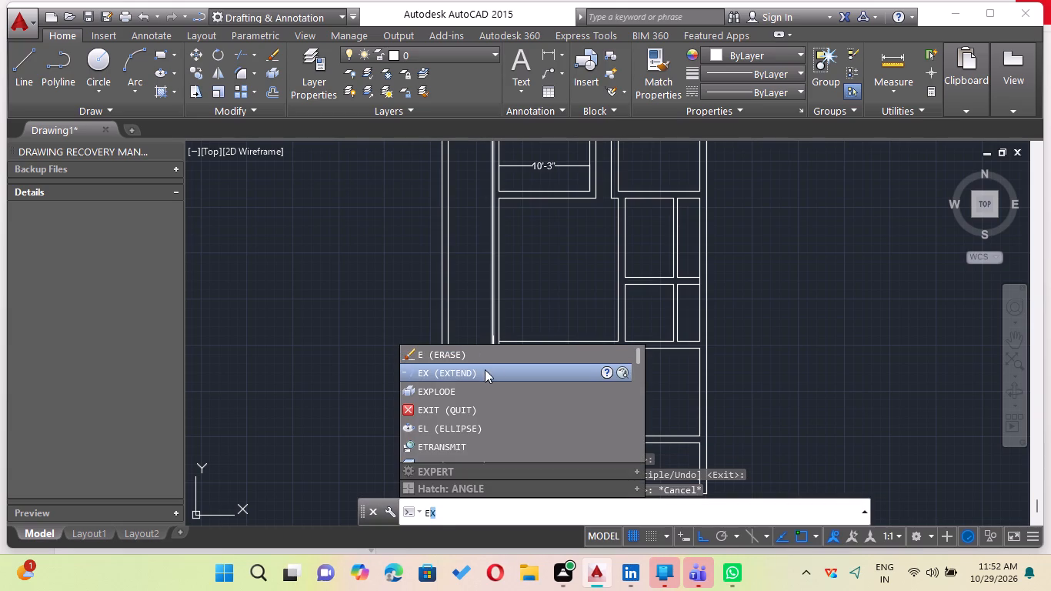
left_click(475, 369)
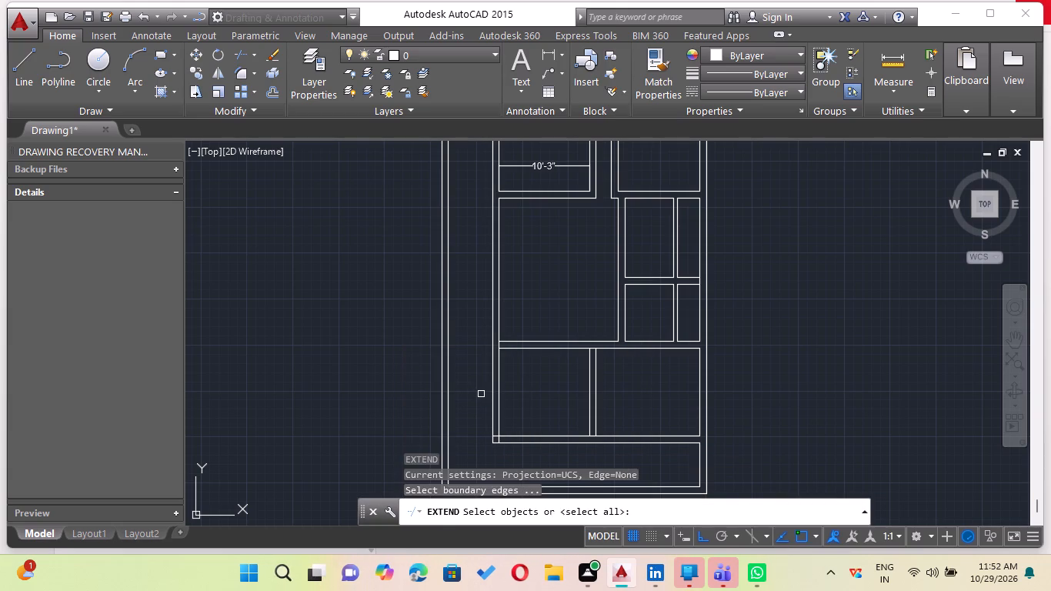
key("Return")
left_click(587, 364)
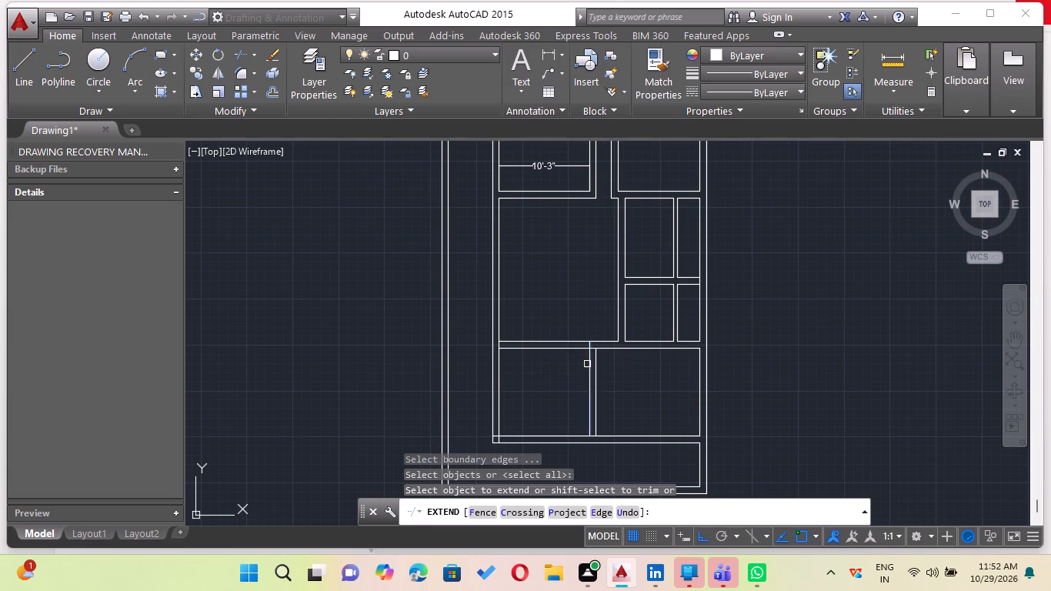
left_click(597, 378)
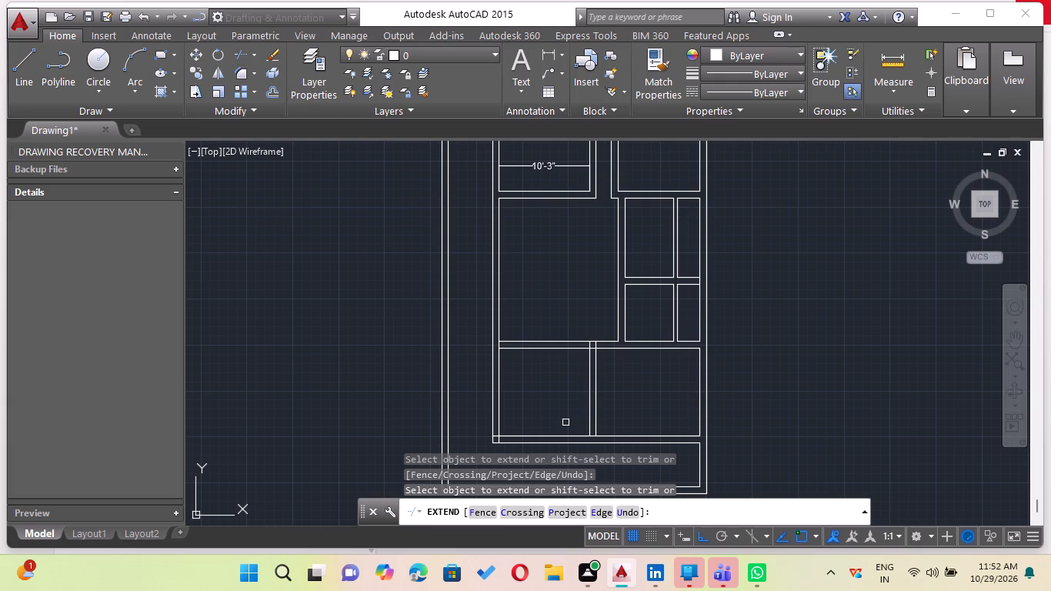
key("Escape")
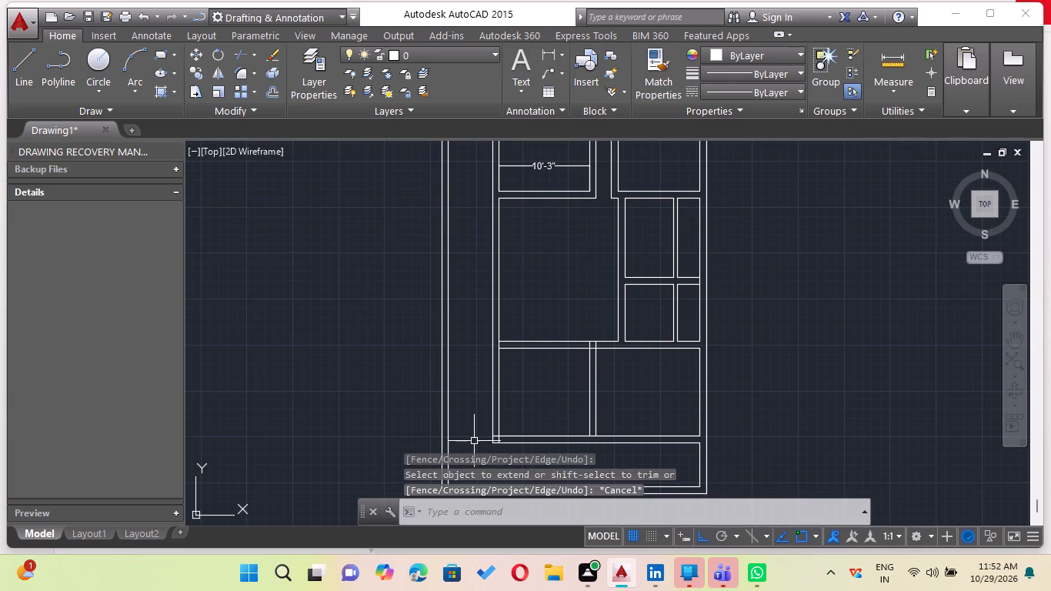
Trim the left wall's inner line inside the cross wall and the overlapping inner line ends at the bottom rooms' lower-left corner.
key("t")
key("r")
key("Return")
key("Return")
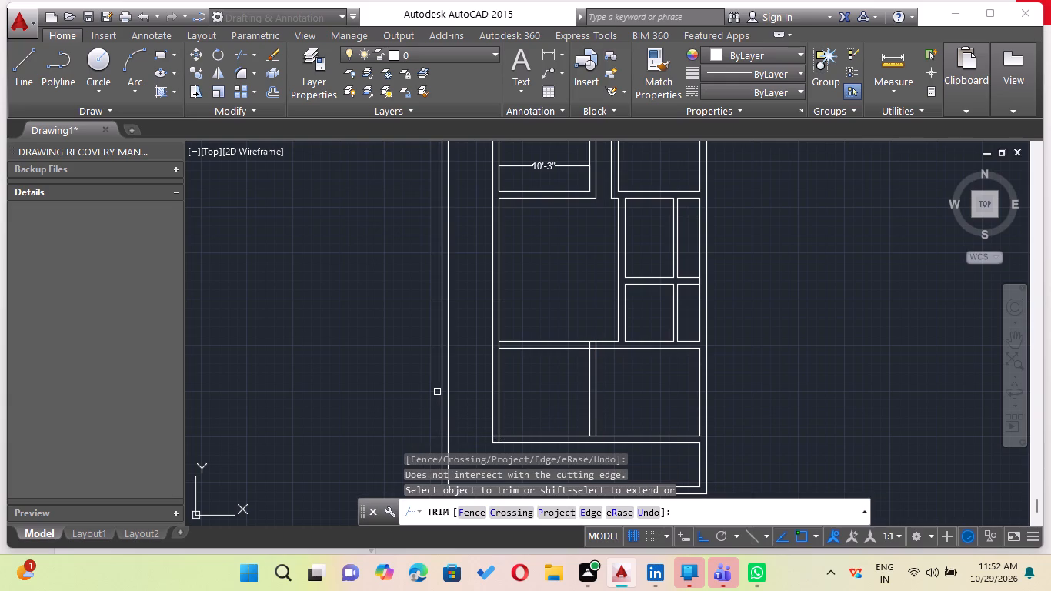
scroll(517, 341, "up", 3)
left_click(454, 349)
scroll(518, 402, "up", 1)
scroll(519, 401, "down", 3)
middle_click_drag(516, 395, 466, 224)
scroll(390, 339, "up", 3)
left_click(543, 353)
left_click(571, 372)
left_click(576, 376)
Trim the line segments crossing the bottom rooms' partition at its lower and upper wall junctions to leave open wall joints.
scroll(609, 376, "down", 3)
middle_click_drag(600, 377, 399, 356)
scroll(536, 375, "up", 3)
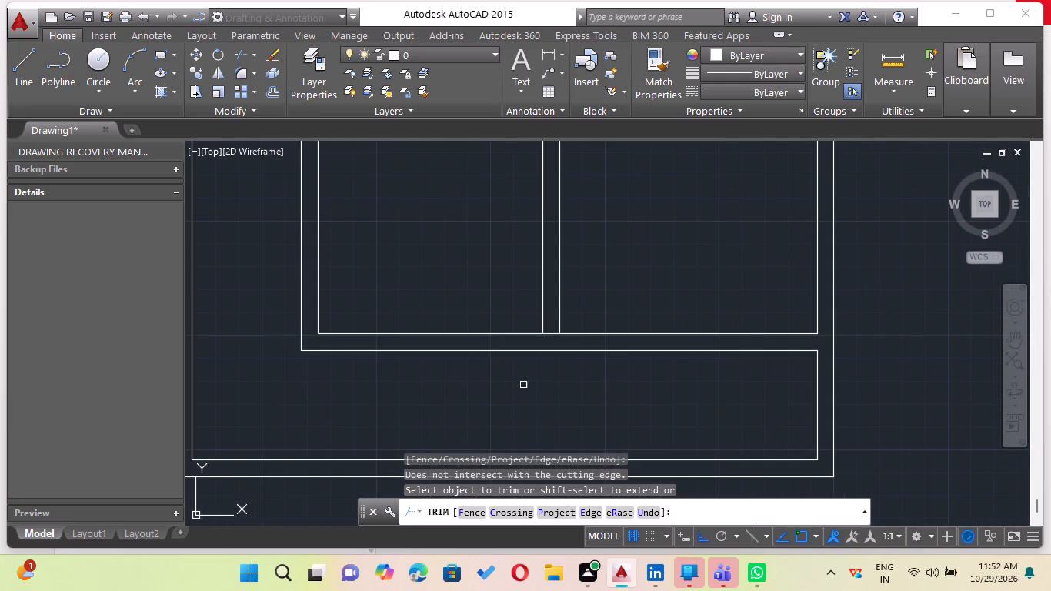
left_click(555, 305)
scroll(597, 315, "down", 2)
scroll(618, 255, "down", 1)
middle_click_drag(618, 255, 588, 331)
scroll(554, 306, "up", 3)
left_click(592, 239)
left_click(615, 241)
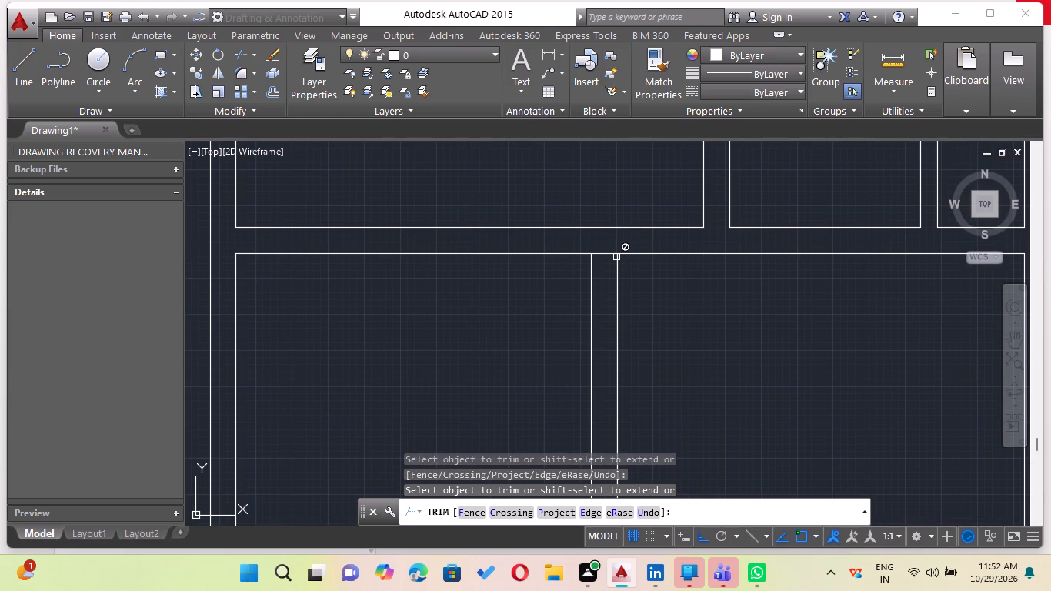
left_click(597, 252)
Examine the wall junctions across the whole plan, from the bottom rooms up to the central passage and right-hand rooms.
scroll(693, 330, "down", 4)
middle_click_drag(732, 363, 674, 386)
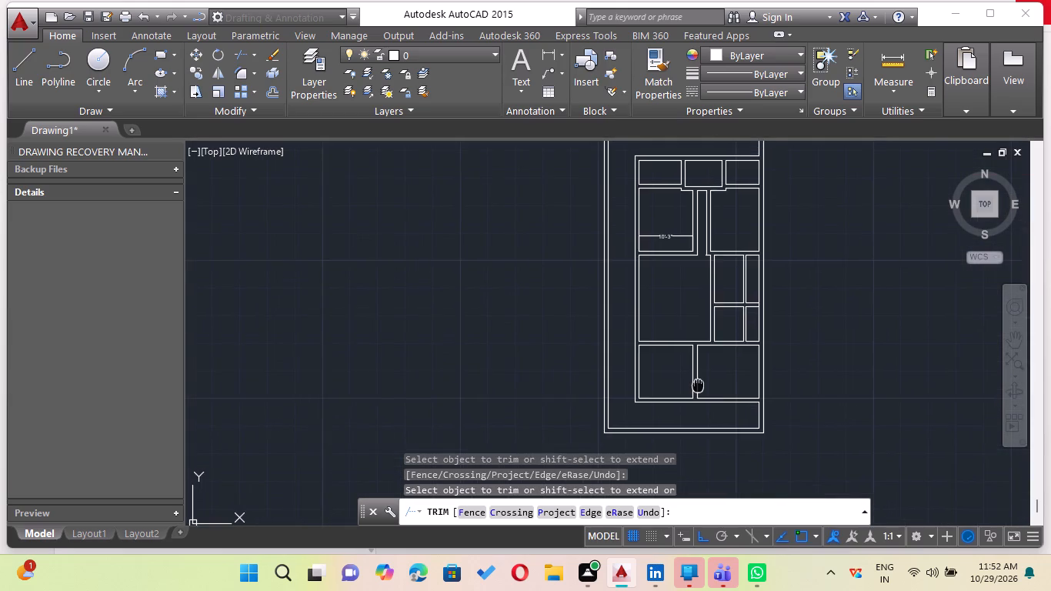
middle_click_drag(674, 386, 630, 423)
middle_click_drag(652, 442, 607, 382)
scroll(607, 409, "up", 3)
scroll(591, 436, "down", 2)
middle_click_drag(598, 437, 725, 418)
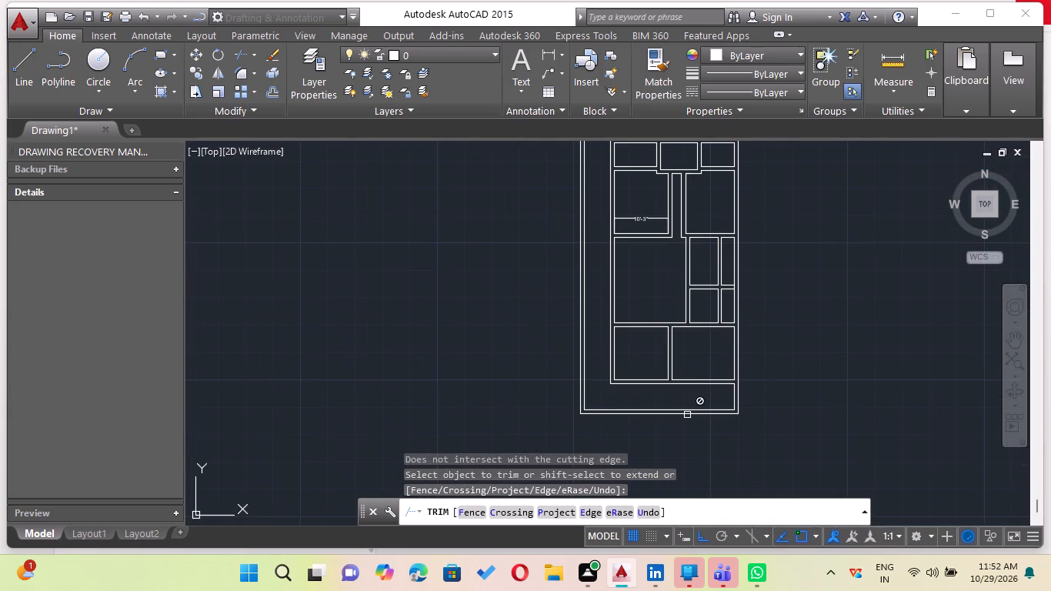
middle_click_drag(613, 200, 555, 309)
scroll(553, 309, "up", 1)
scroll(629, 347, "up", 4)
key("Escape")
left_click_drag(399, 191, 399, 201)
key("Escape")
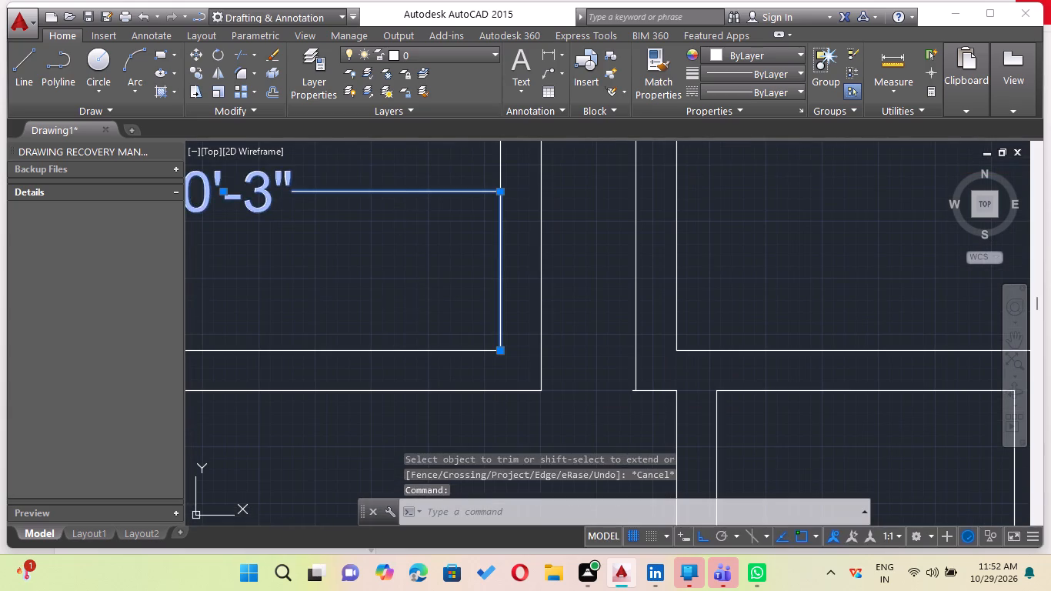
scroll(400, 289, "down", 4)
scroll(460, 354, "down", 1)
middle_click_drag(461, 352, 461, 353)
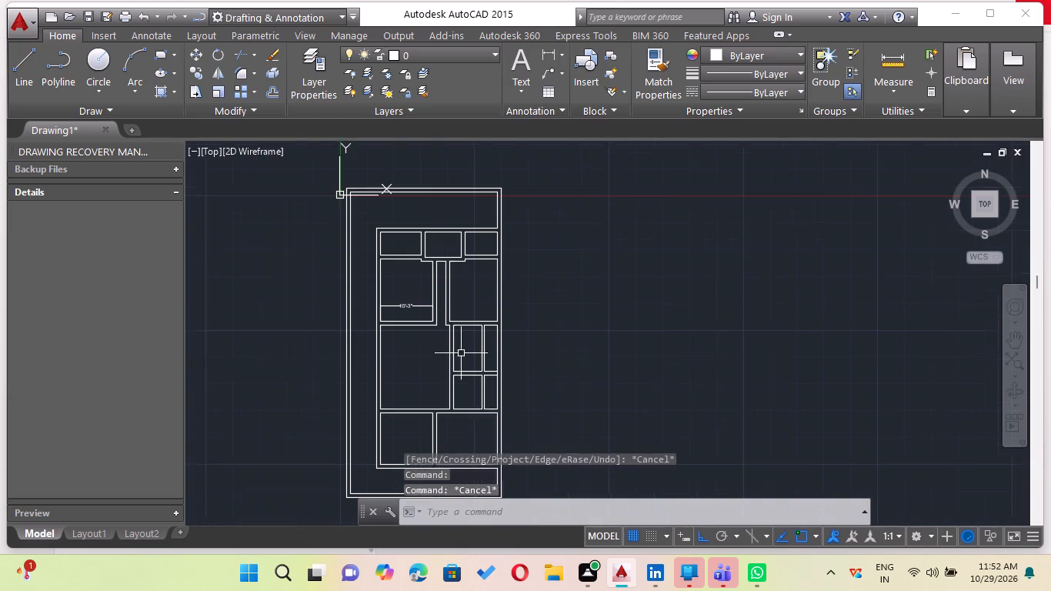
middle_click_drag(461, 353, 448, 349)
scroll(491, 379, "up", 1)
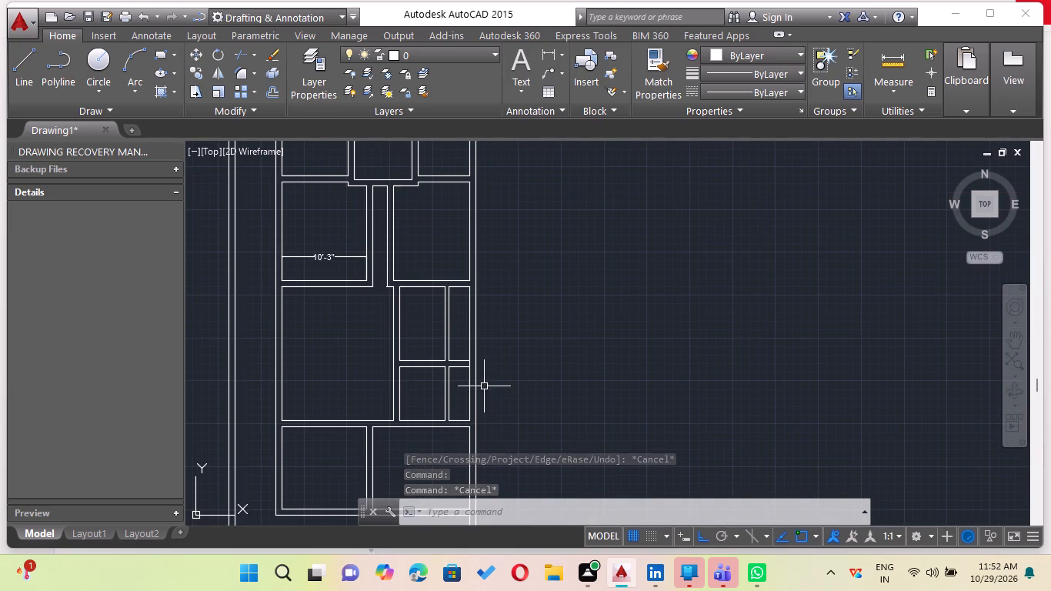
scroll(482, 386, "up", 1)
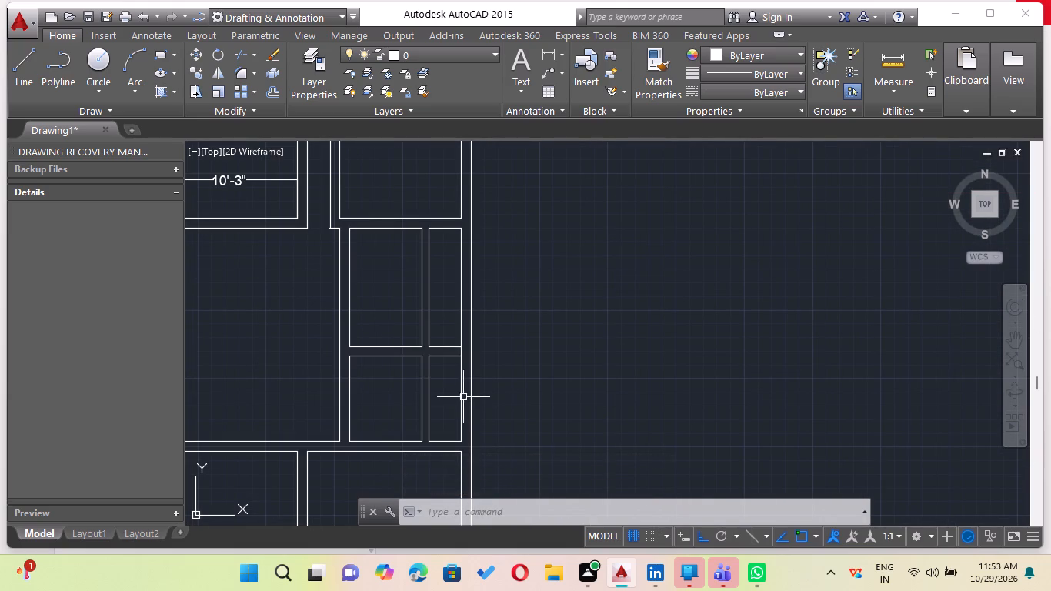
Merge the two narrow right-hand rooms by extending their left line across the dividing wall and erasing its two short horizontal lines.
type("ex")
key("Return")
key("Return")
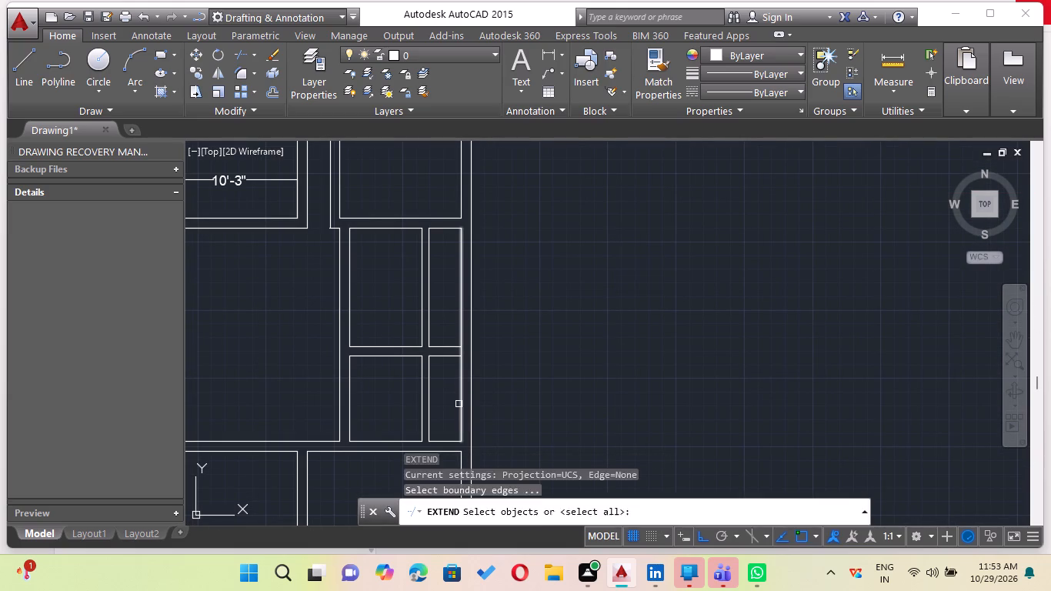
left_click(430, 340)
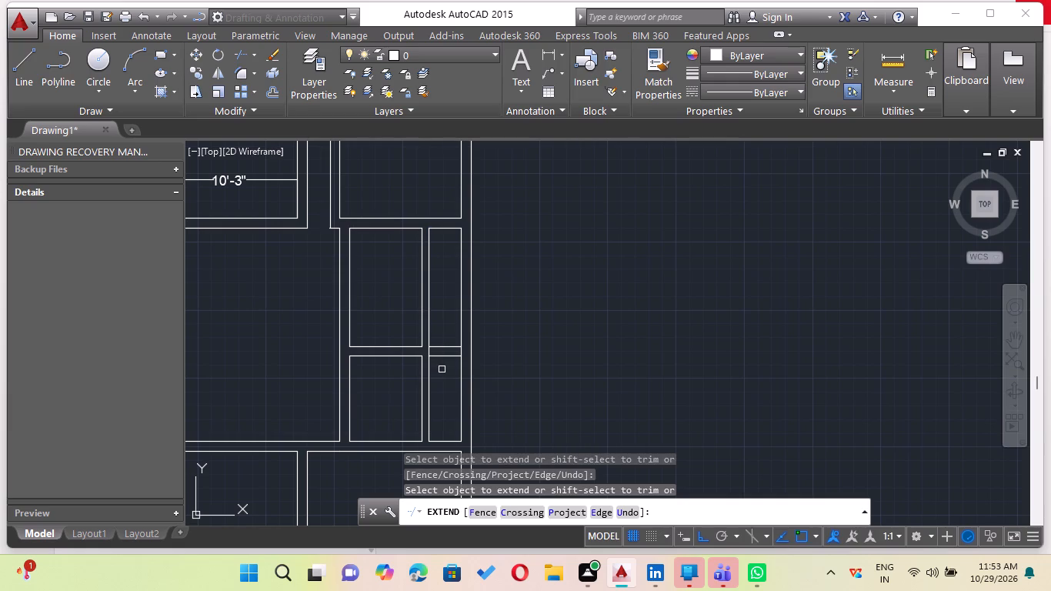
key("Escape")
left_click(451, 322)
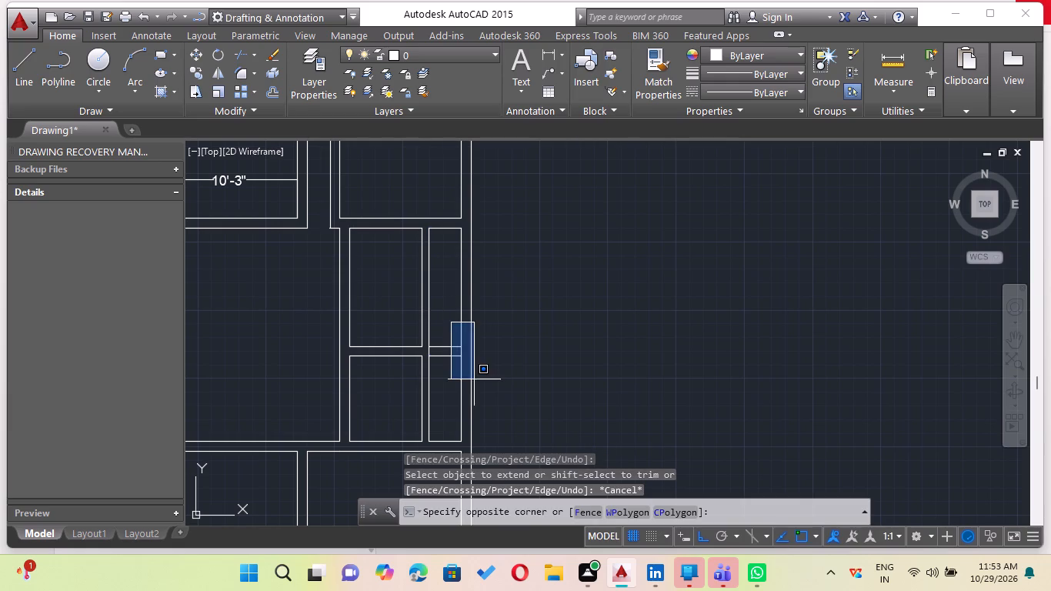
left_click(443, 378)
key("Delete")
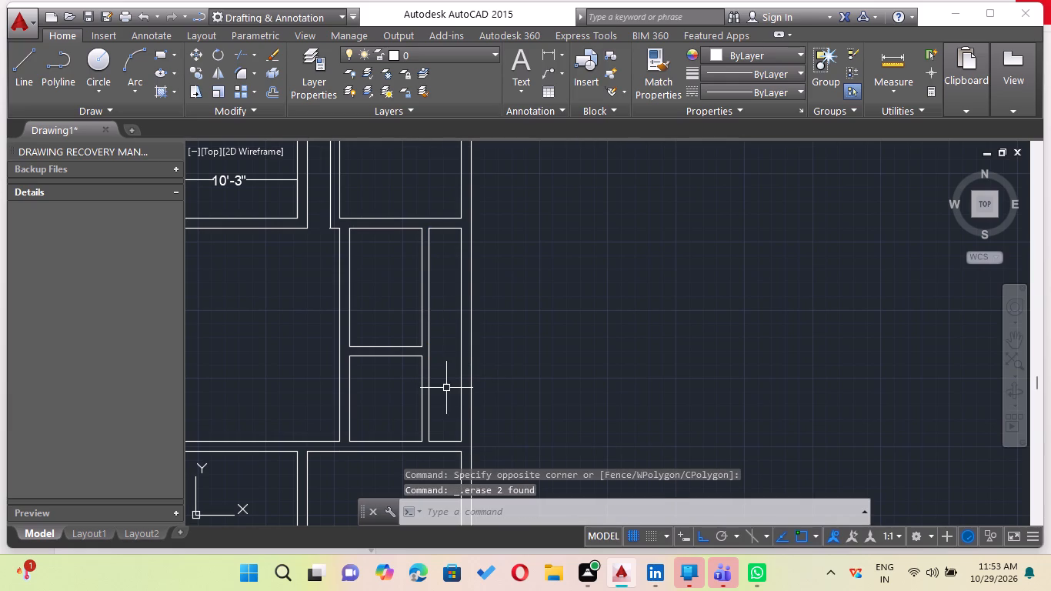
Extend the bottom-left room's top line to the outer left wall line and the partition line, and the partition's right line to the outer bottom line.
scroll(446, 388, "down", 1)
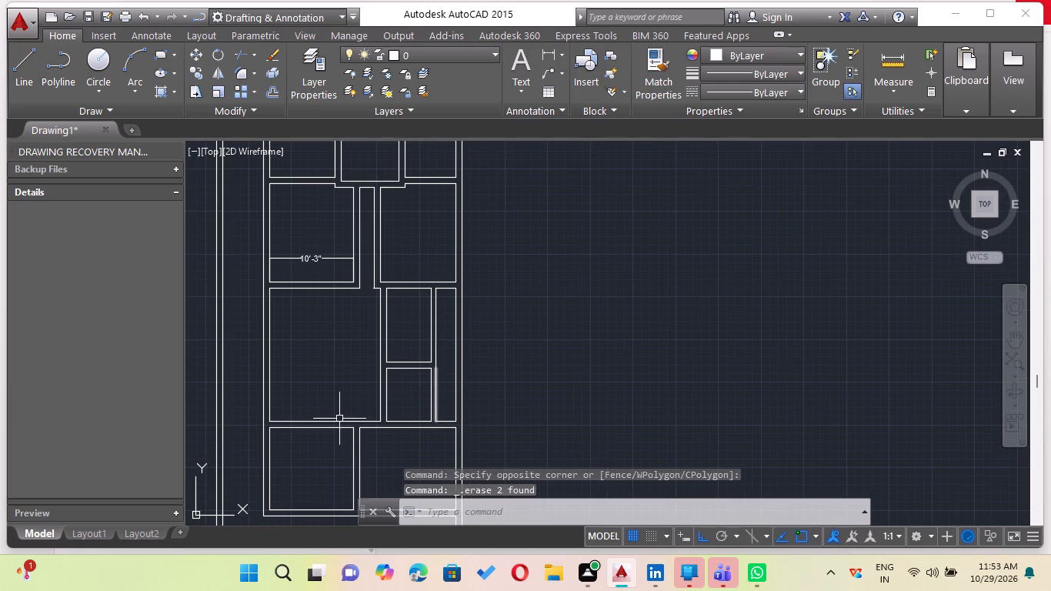
scroll(313, 299, "down", 2)
middle_click_drag(311, 312, 386, 296)
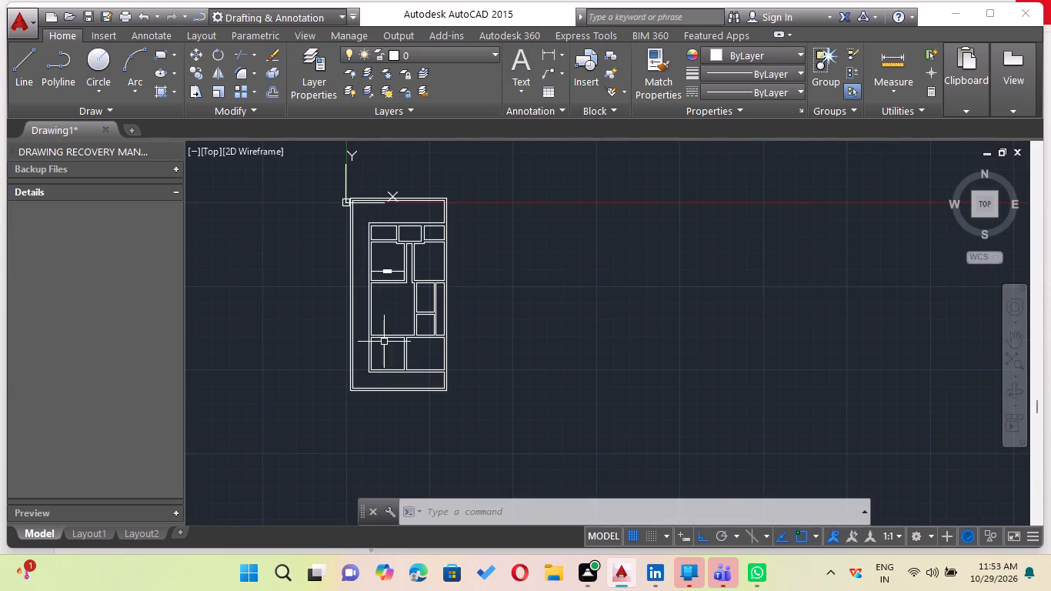
scroll(378, 338, "up", 3)
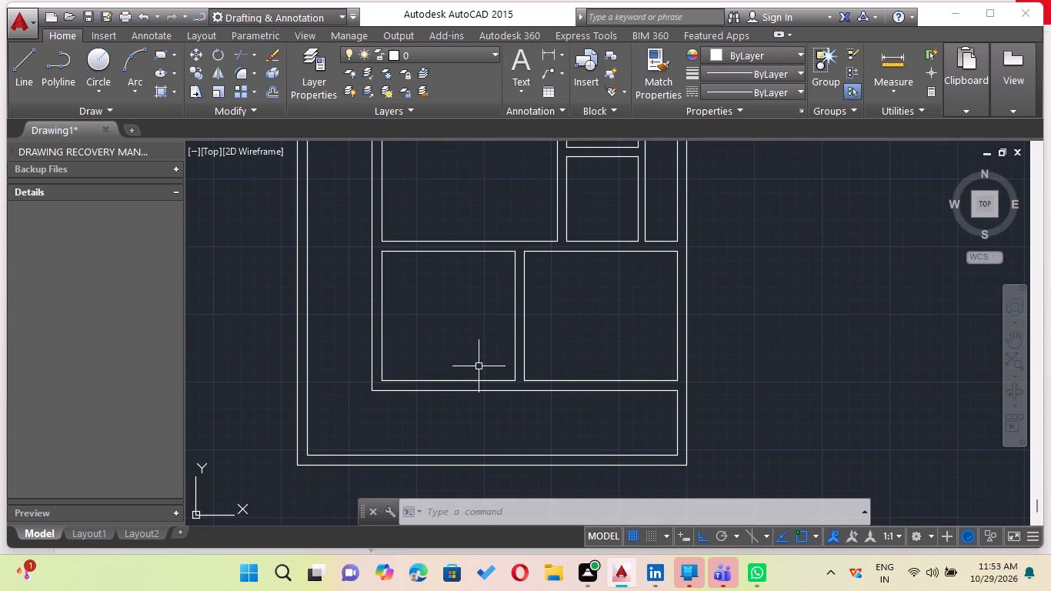
key("Escape")
key("e")
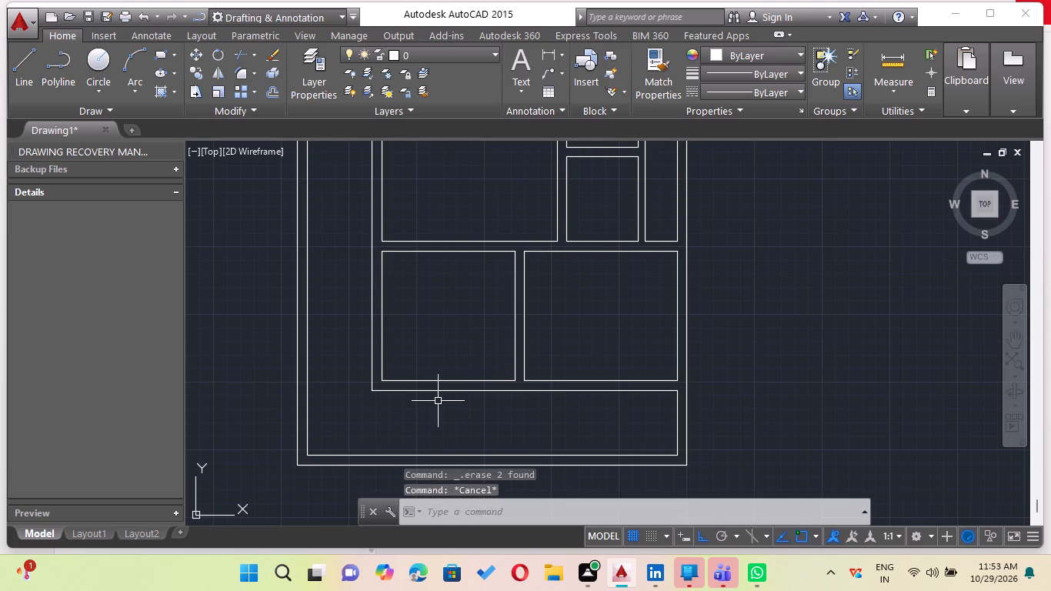
key("x")
key("Return")
key("Return")
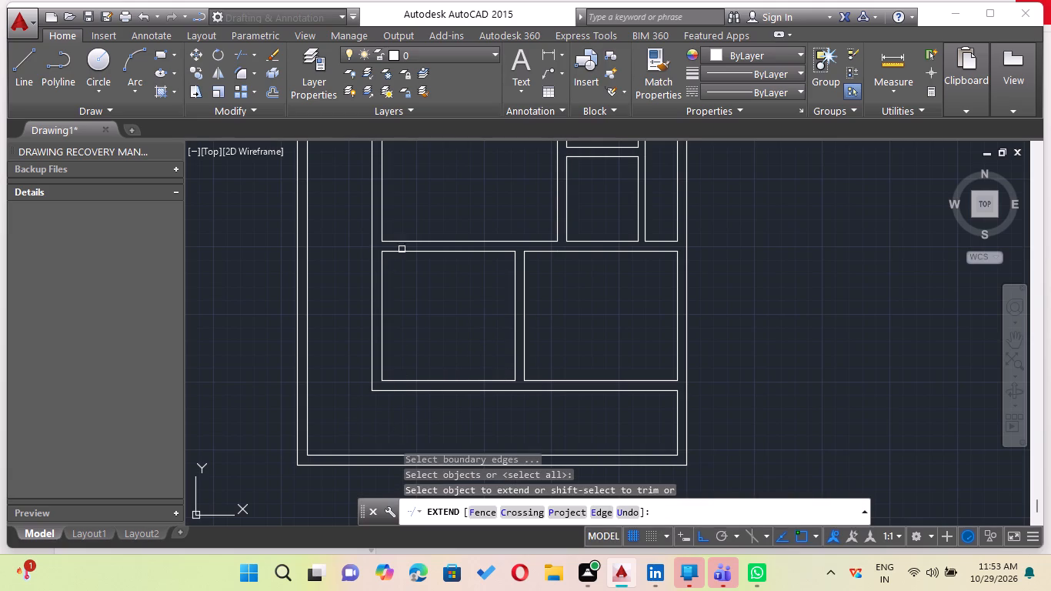
left_click(405, 252)
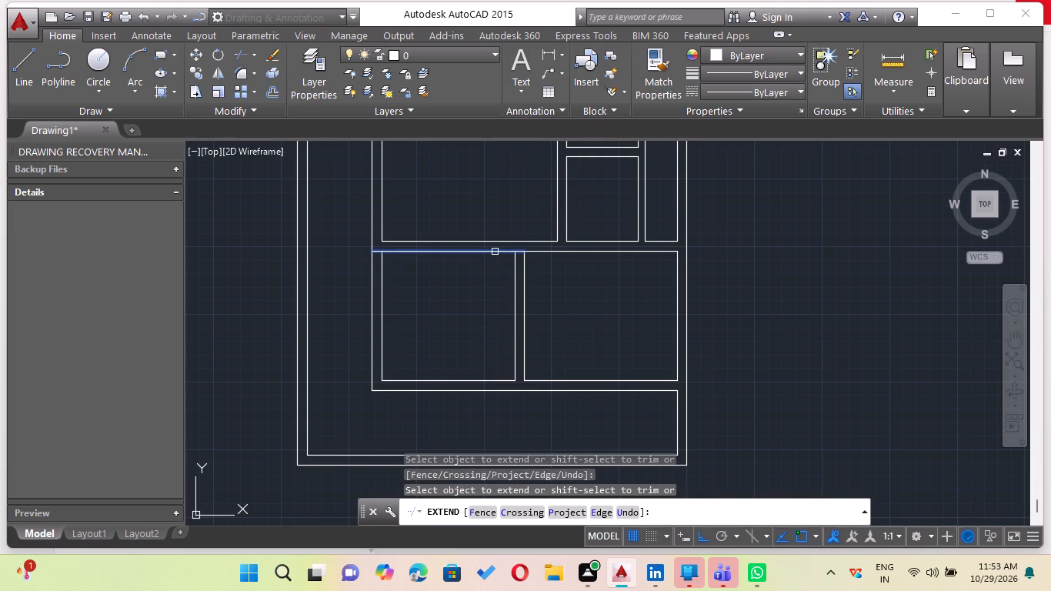
left_click(495, 252)
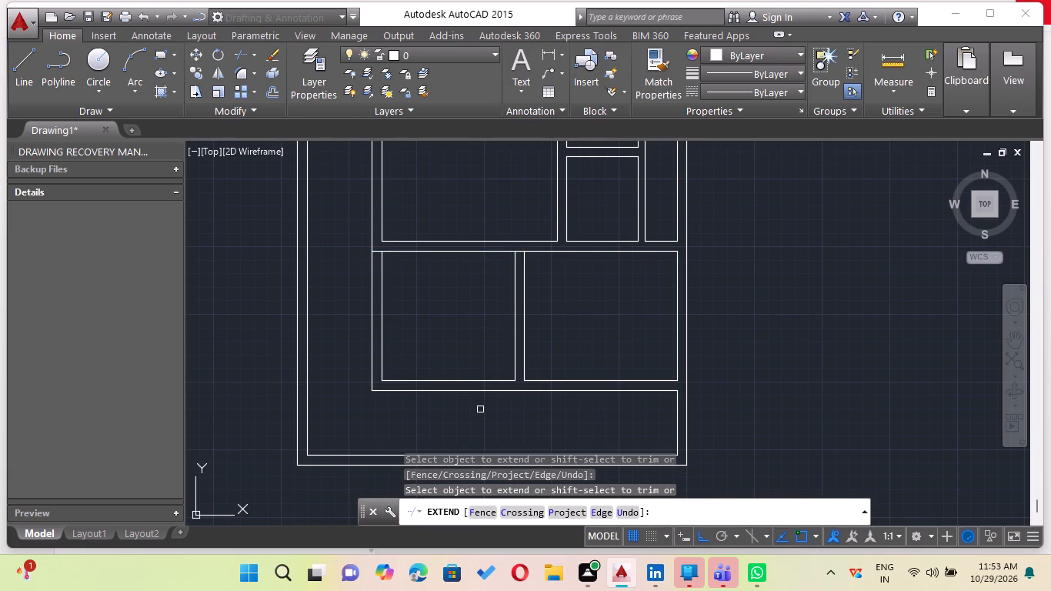
left_click(523, 362)
key("Escape")
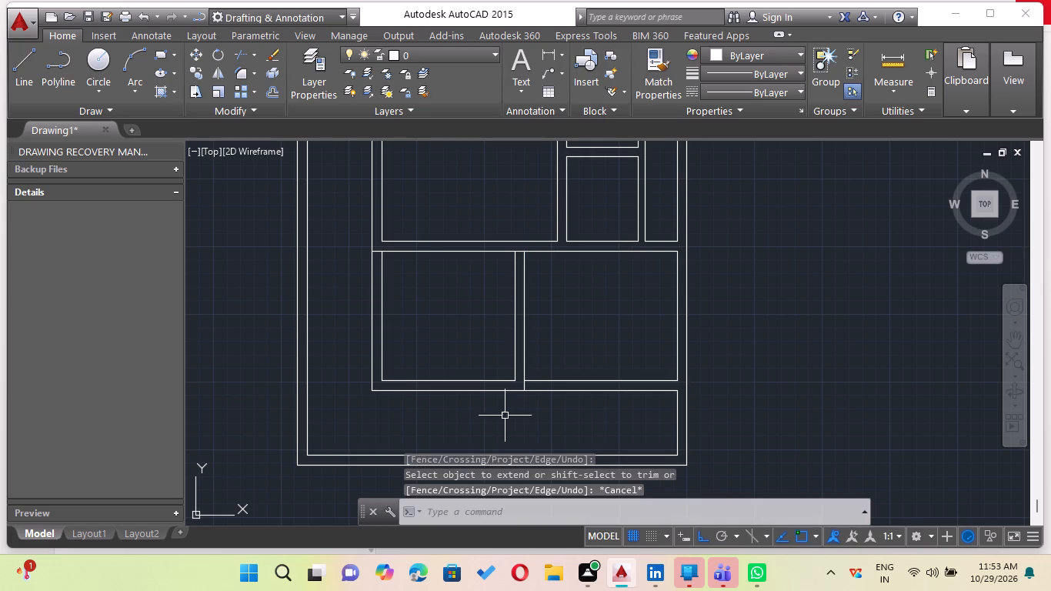
Erase the inner left, right and bottom lines of the bottom-left room.
left_click(510, 372)
left_click(509, 356)
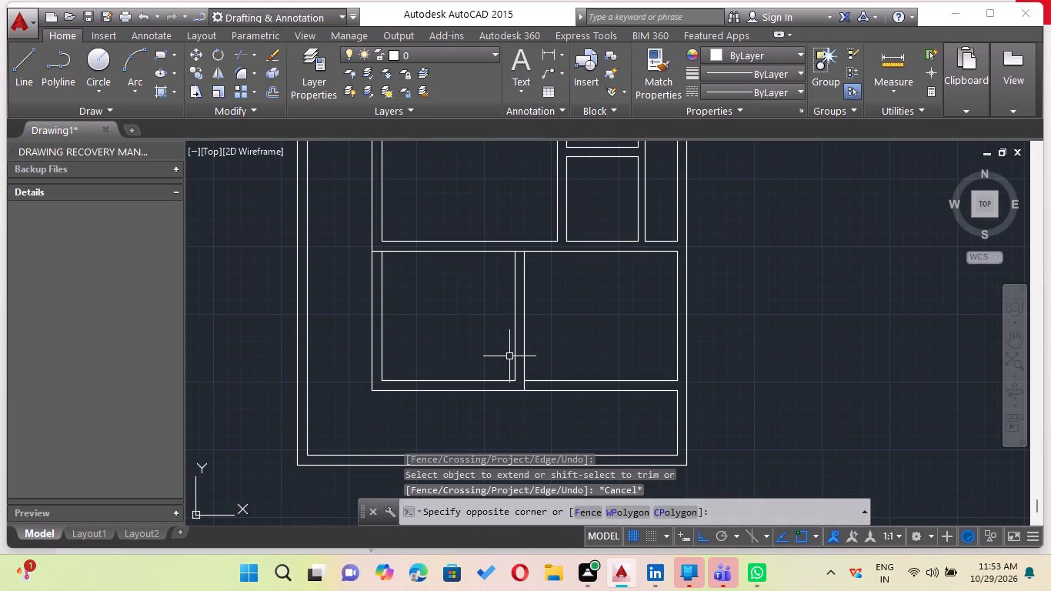
left_click(512, 359)
left_click(499, 382)
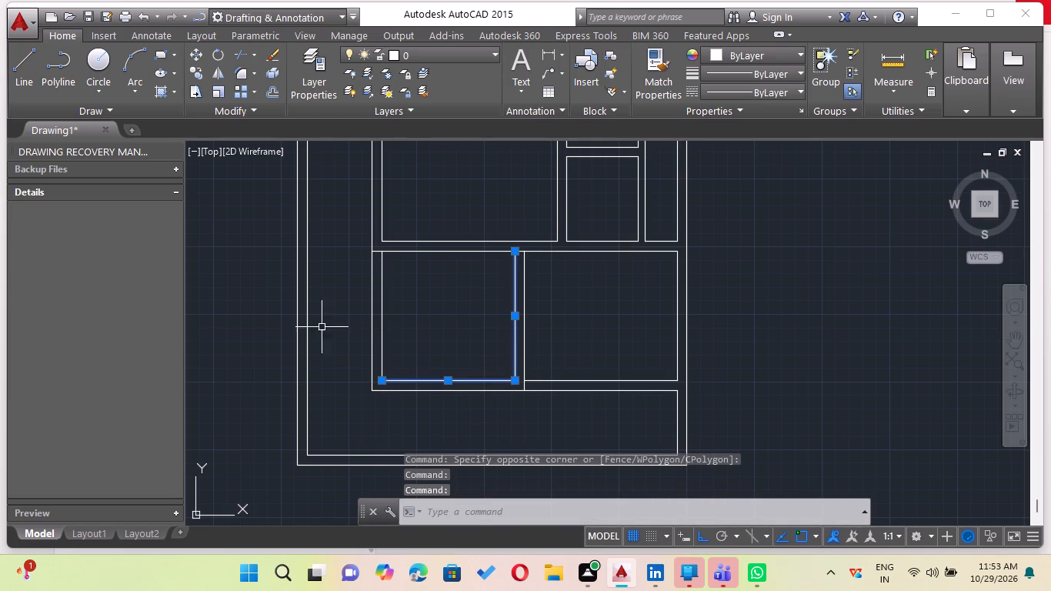
left_click(382, 320)
key("Delete")
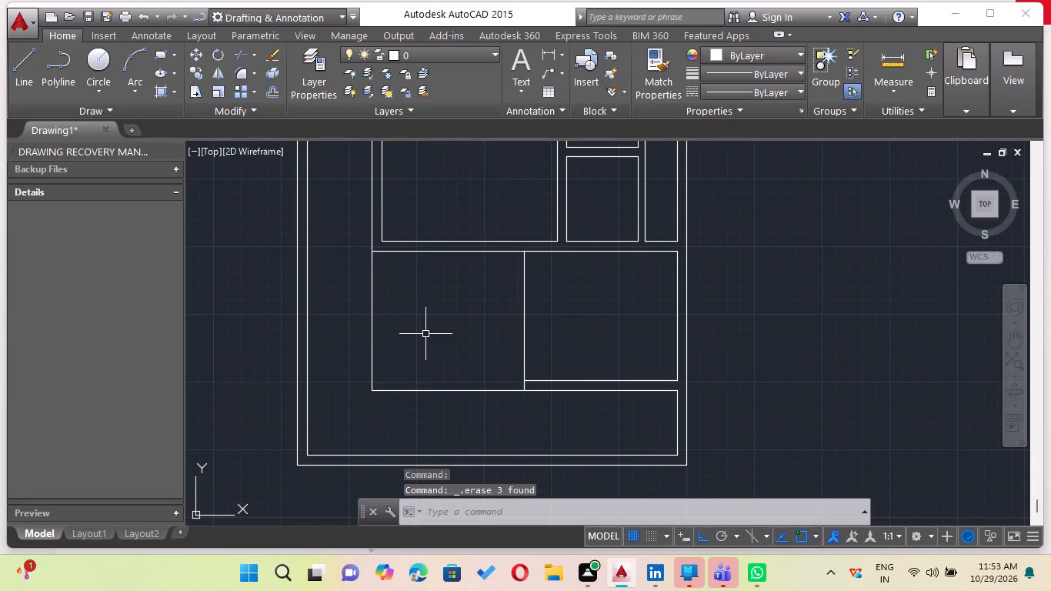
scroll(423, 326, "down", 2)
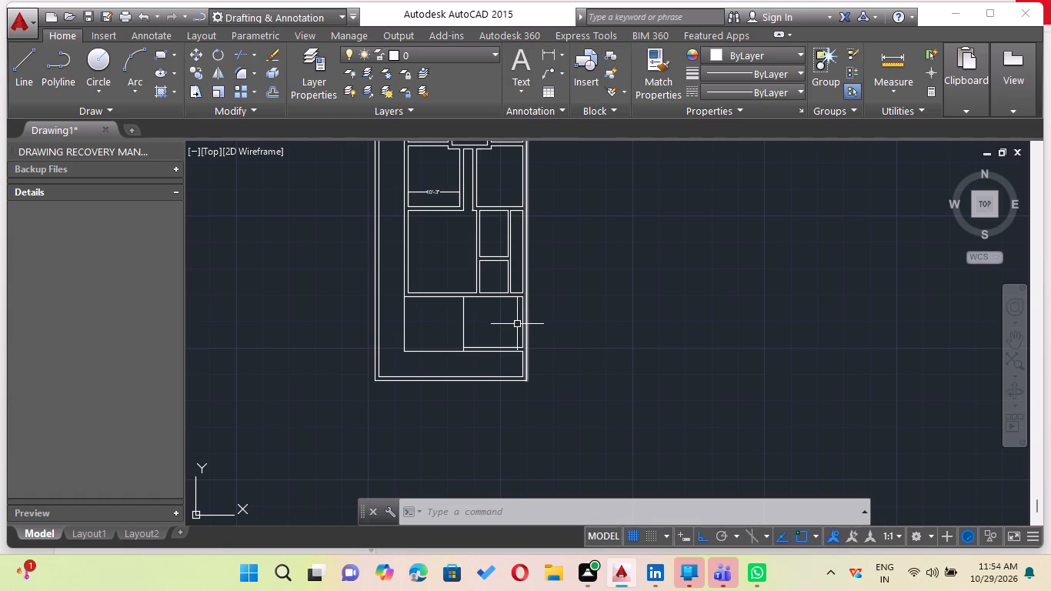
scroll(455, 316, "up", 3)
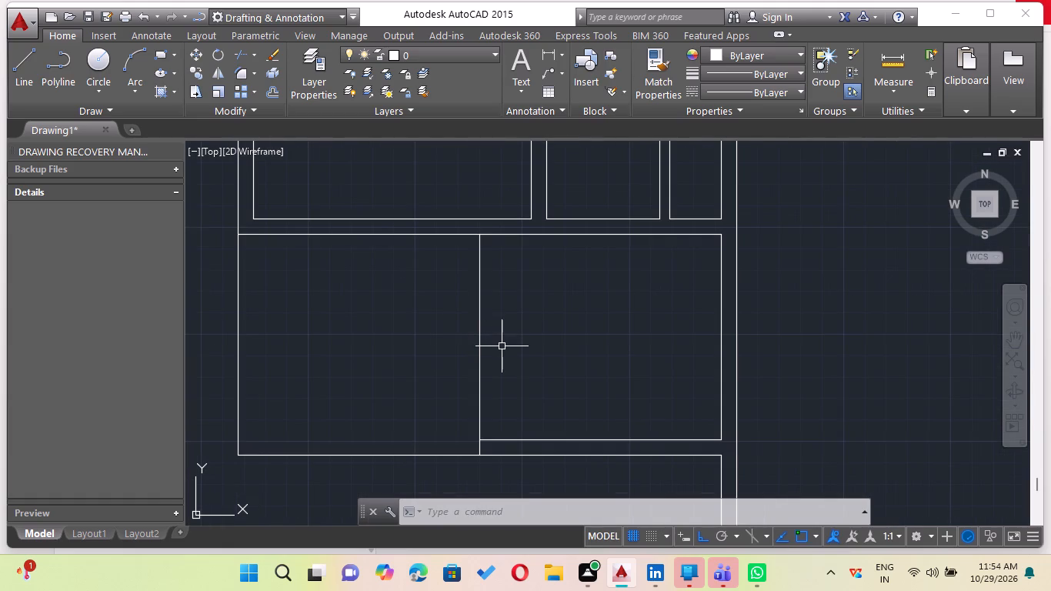
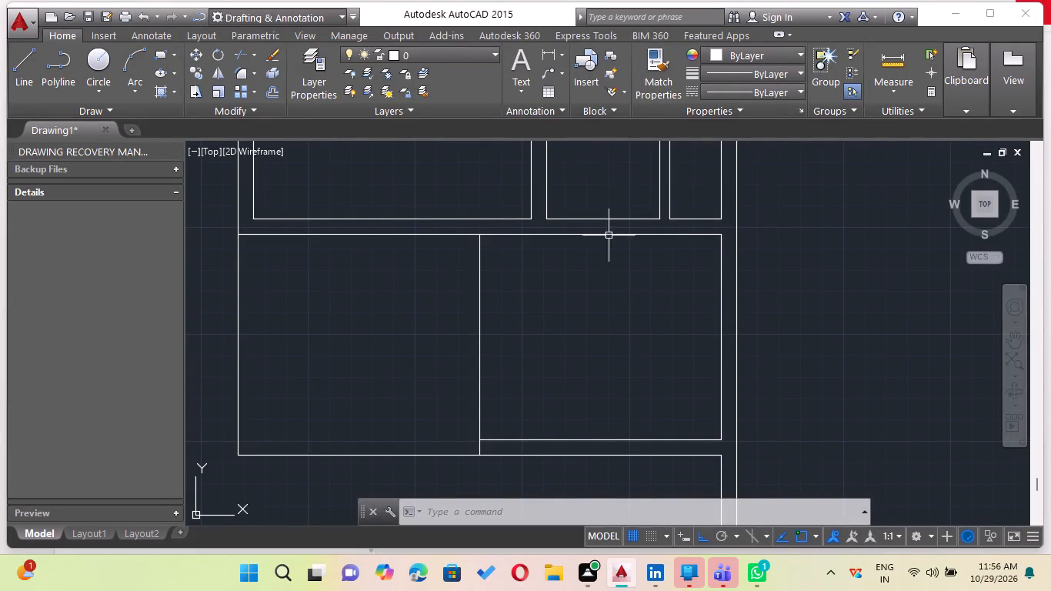
Examine the two bottom rooms, their partition line and the adjoining walls of the rooms above.
scroll(556, 355, "down", 1)
middle_click_drag(557, 386, 636, 382)
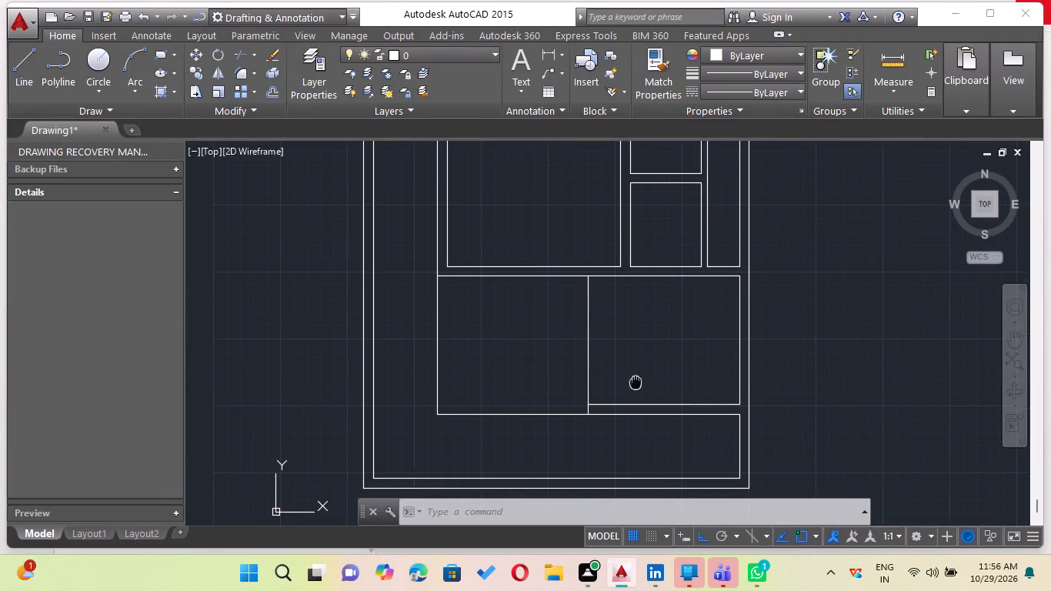
scroll(632, 336, "up", 1)
scroll(634, 339, "down", 1)
middle_click_drag(634, 340, 592, 345)
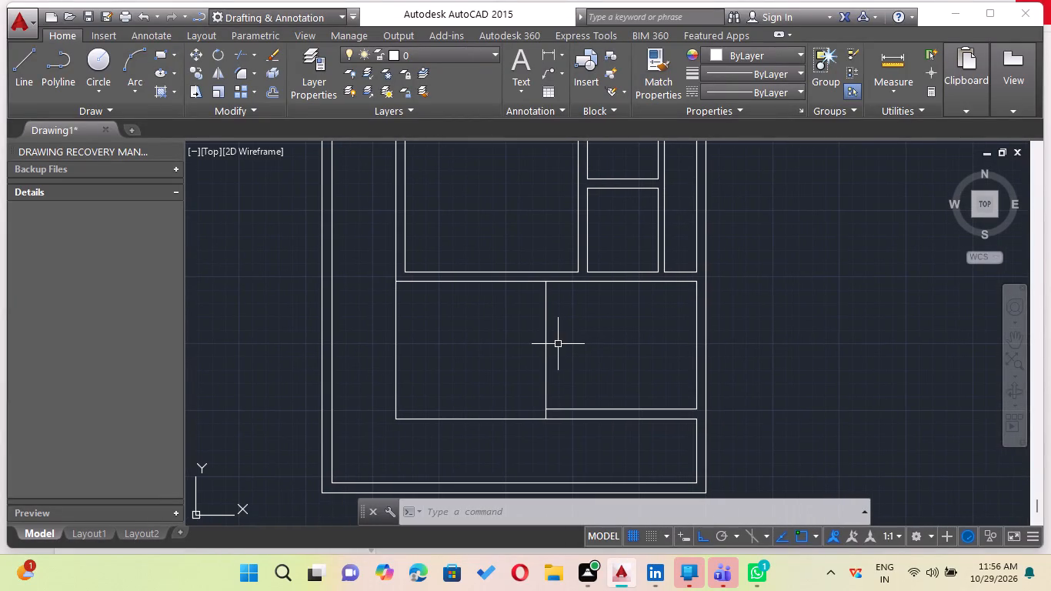
scroll(490, 295, "up", 1)
scroll(494, 292, "down", 2)
middle_click_drag(494, 294, 491, 309)
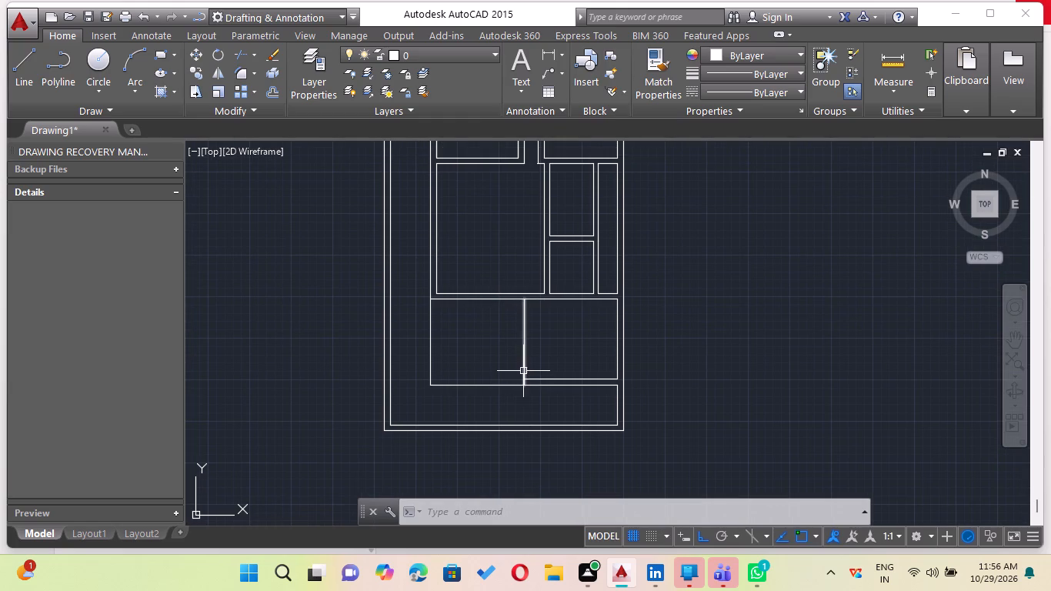
middle_click_drag(537, 327, 498, 364)
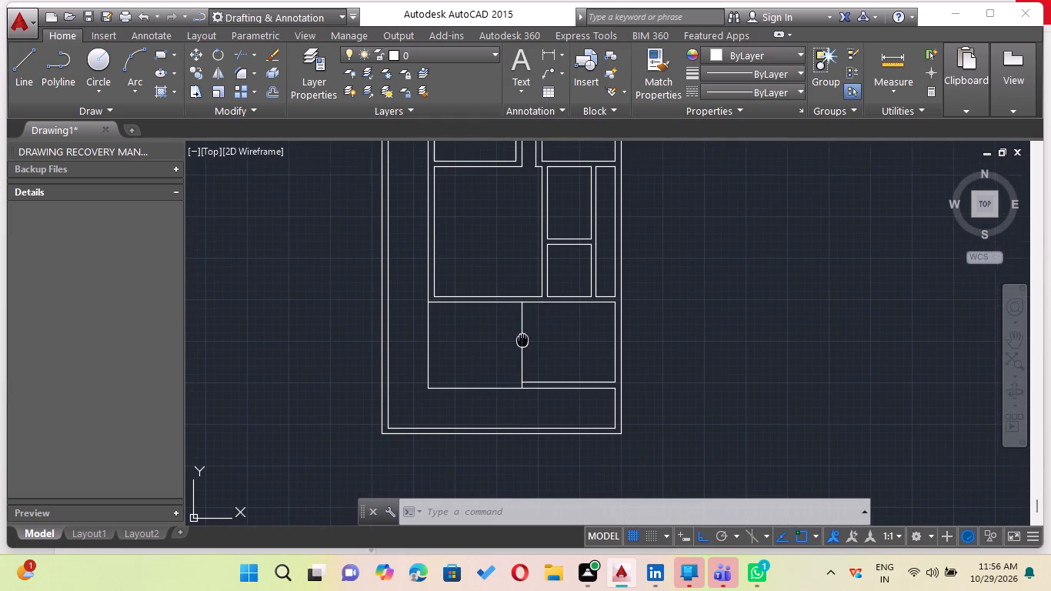
middle_click_drag(498, 364, 495, 397)
scroll(490, 446, "up", 1)
scroll(491, 436, "down", 1)
middle_click_drag(489, 430, 484, 369)
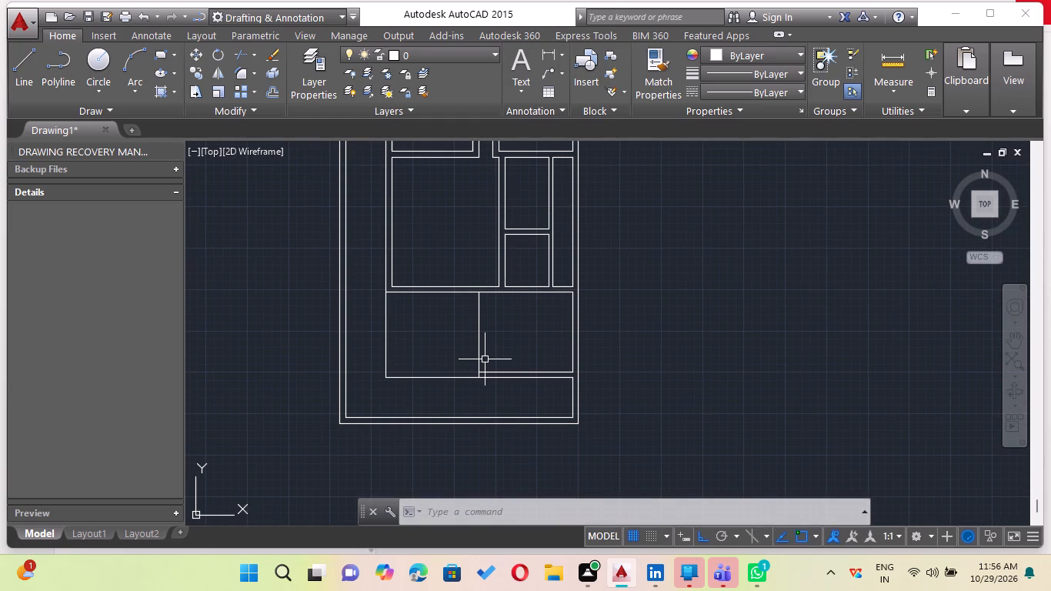
scroll(485, 359, "up", 2)
scroll(485, 361, "down", 2)
middle_click(485, 366)
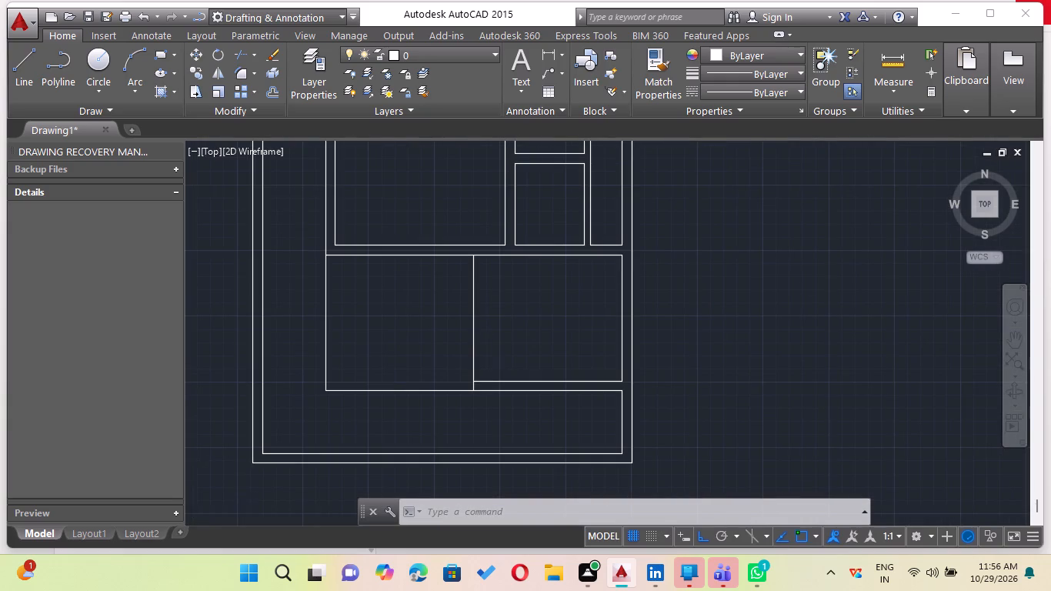
scroll(479, 371, "up", 1)
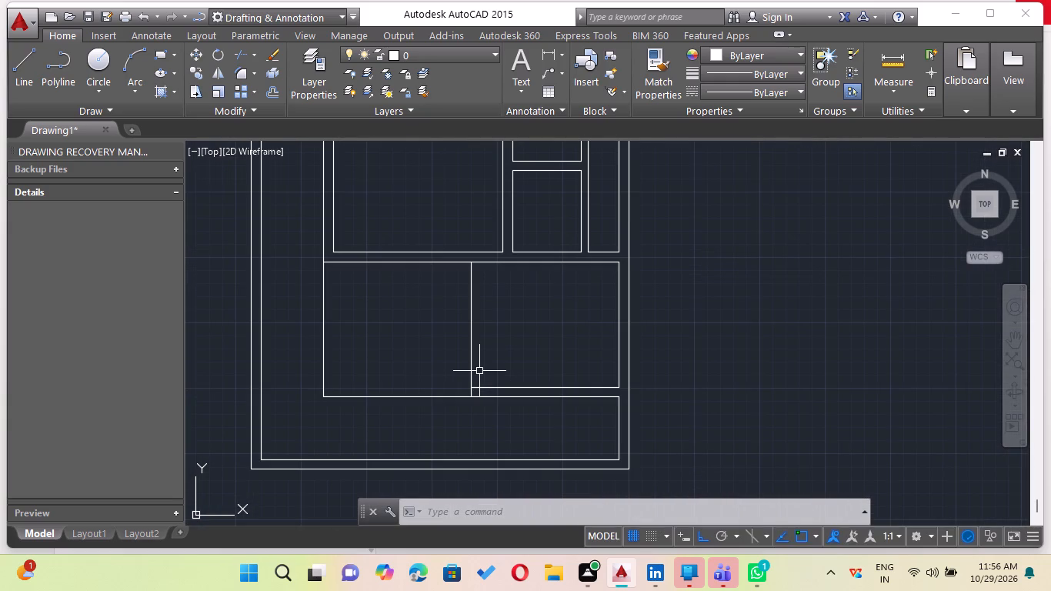
key("Escape")
middle_click_drag(479, 356, 482, 379)
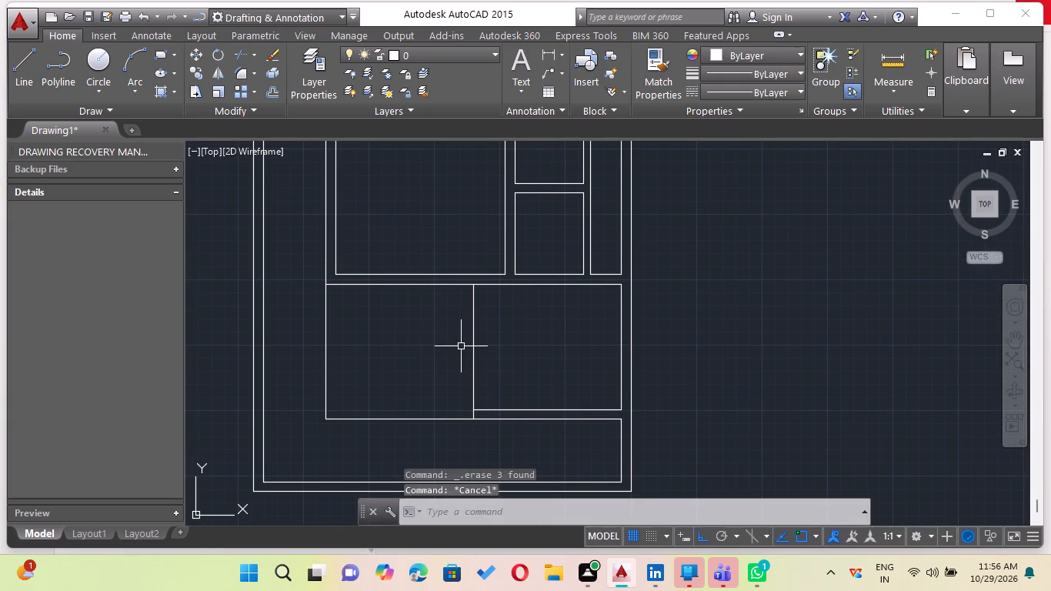
Extend the partition line between the two bottom rooms up to the lower inner line of the large left room above.
key("e")
key("x")
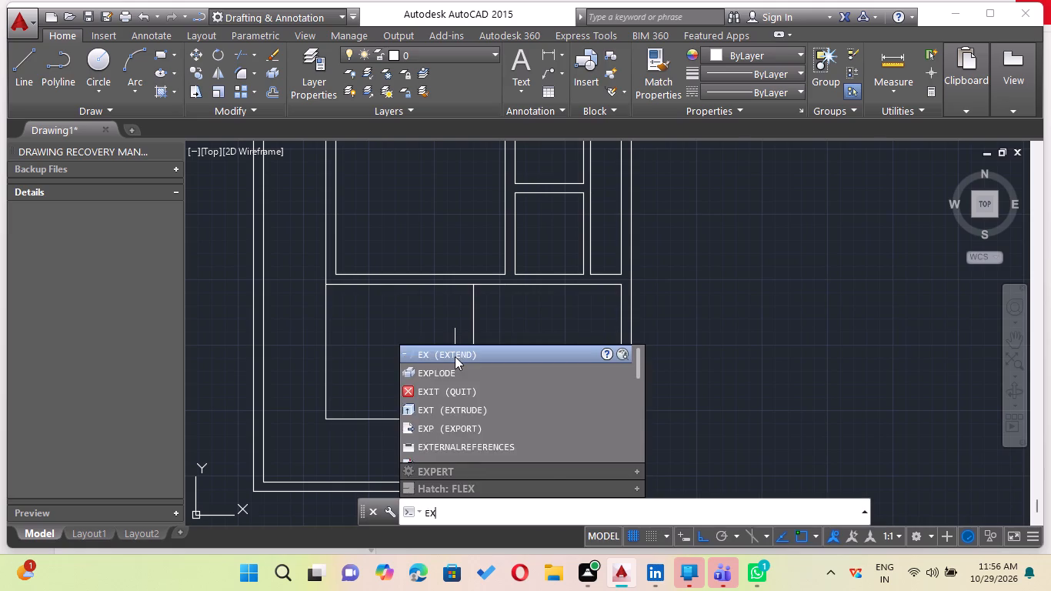
key("Return")
key("Return")
left_click(472, 324)
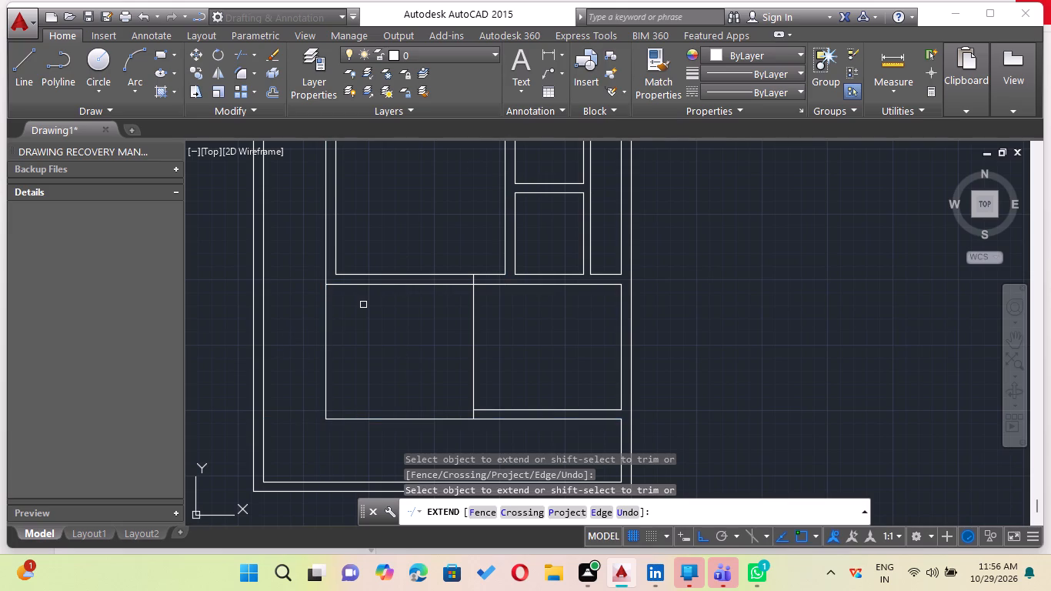
key("Escape")
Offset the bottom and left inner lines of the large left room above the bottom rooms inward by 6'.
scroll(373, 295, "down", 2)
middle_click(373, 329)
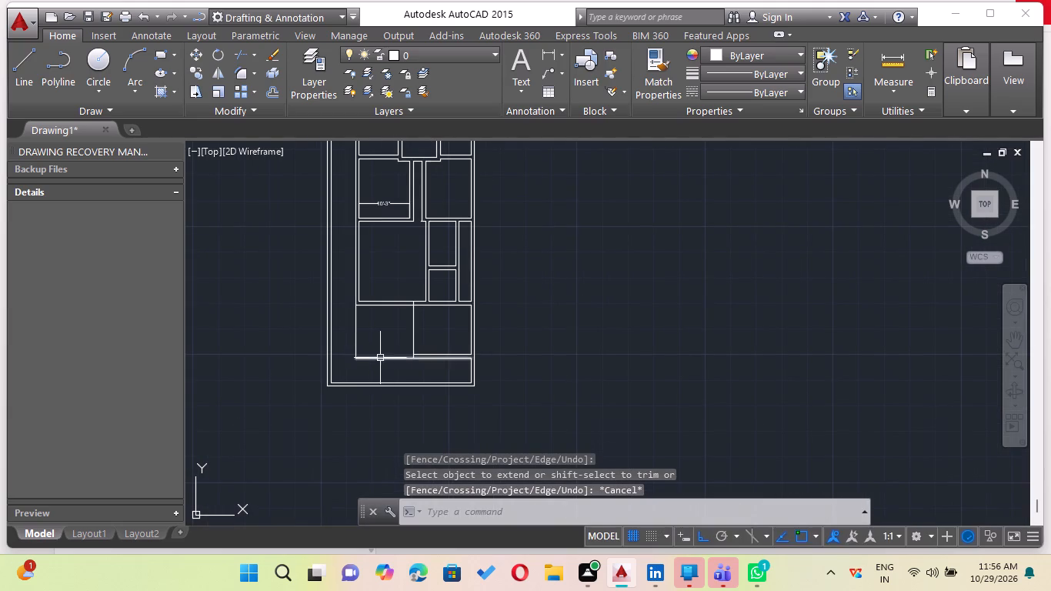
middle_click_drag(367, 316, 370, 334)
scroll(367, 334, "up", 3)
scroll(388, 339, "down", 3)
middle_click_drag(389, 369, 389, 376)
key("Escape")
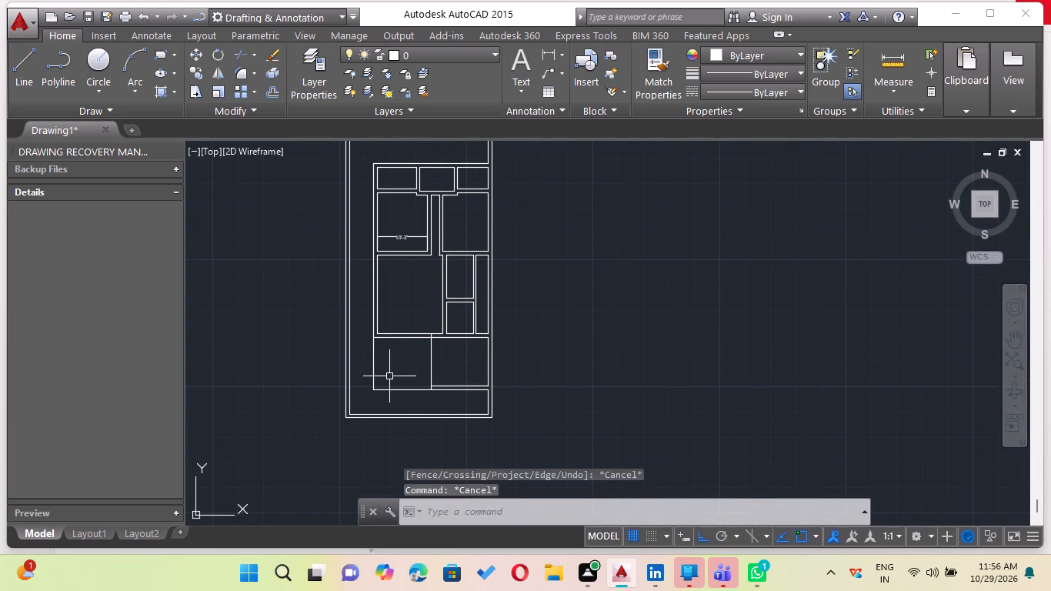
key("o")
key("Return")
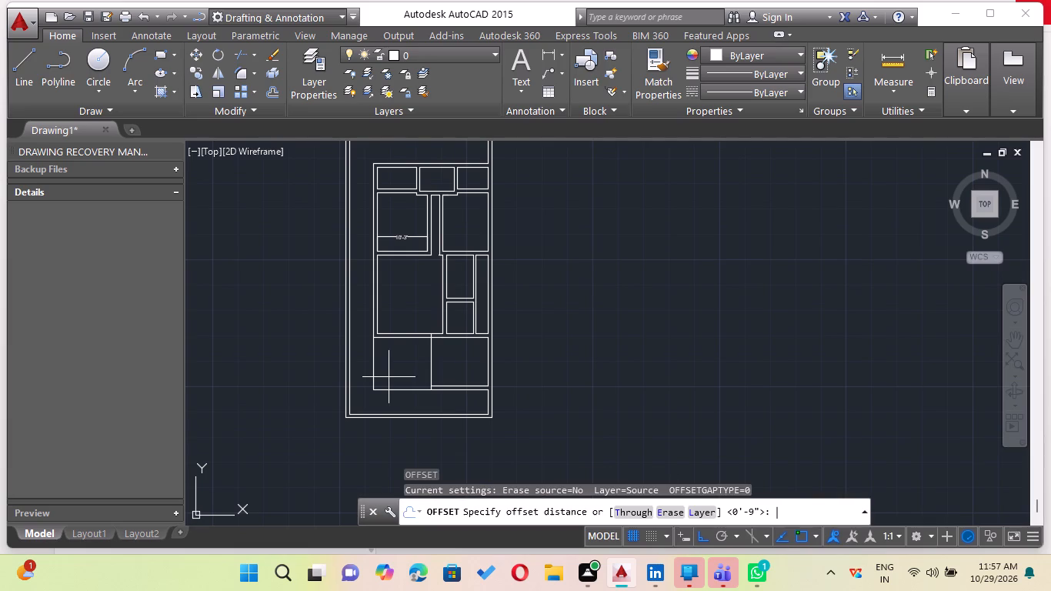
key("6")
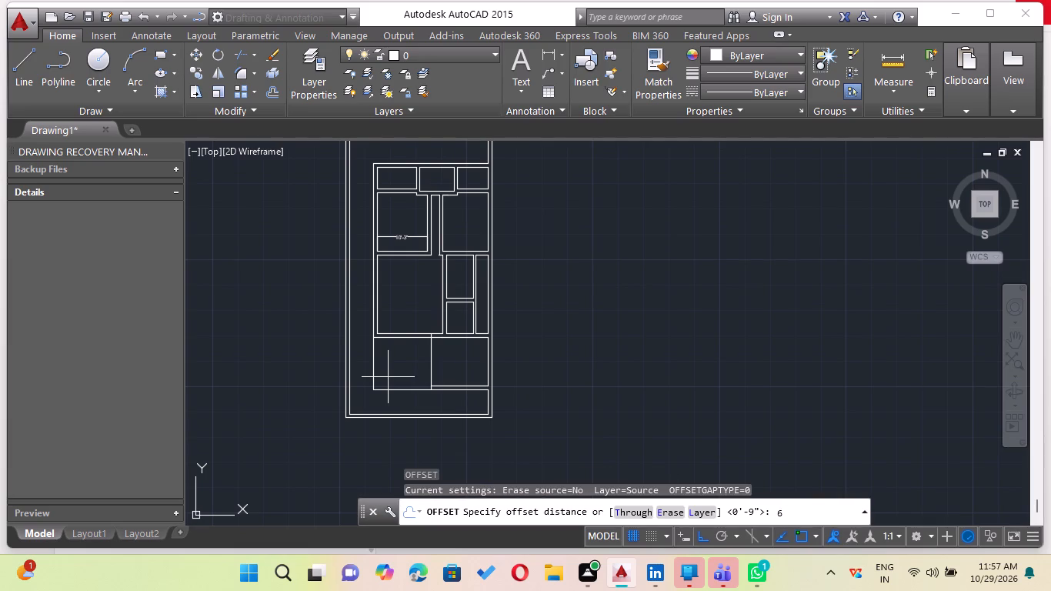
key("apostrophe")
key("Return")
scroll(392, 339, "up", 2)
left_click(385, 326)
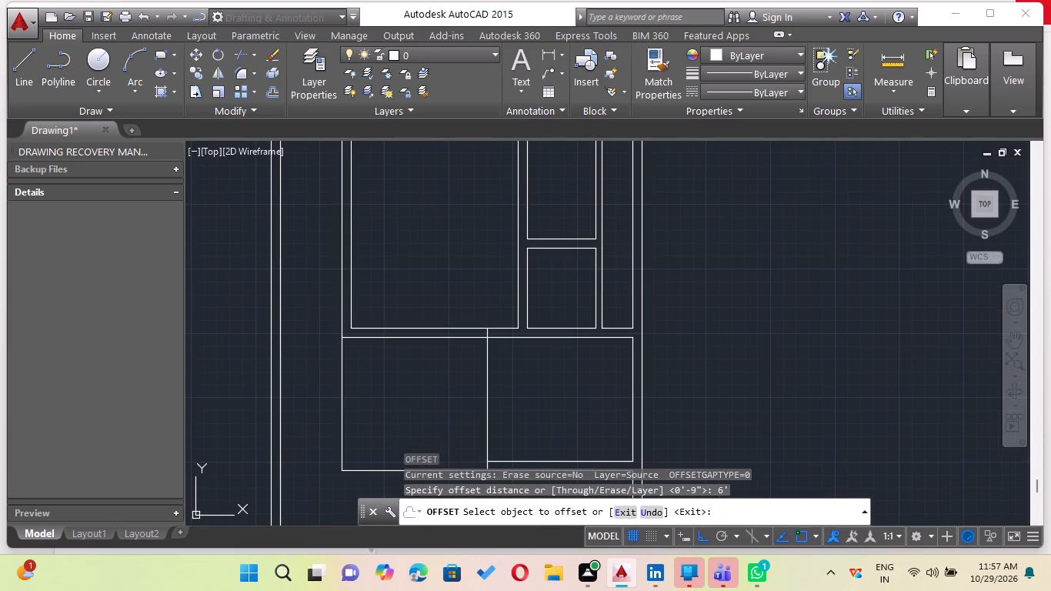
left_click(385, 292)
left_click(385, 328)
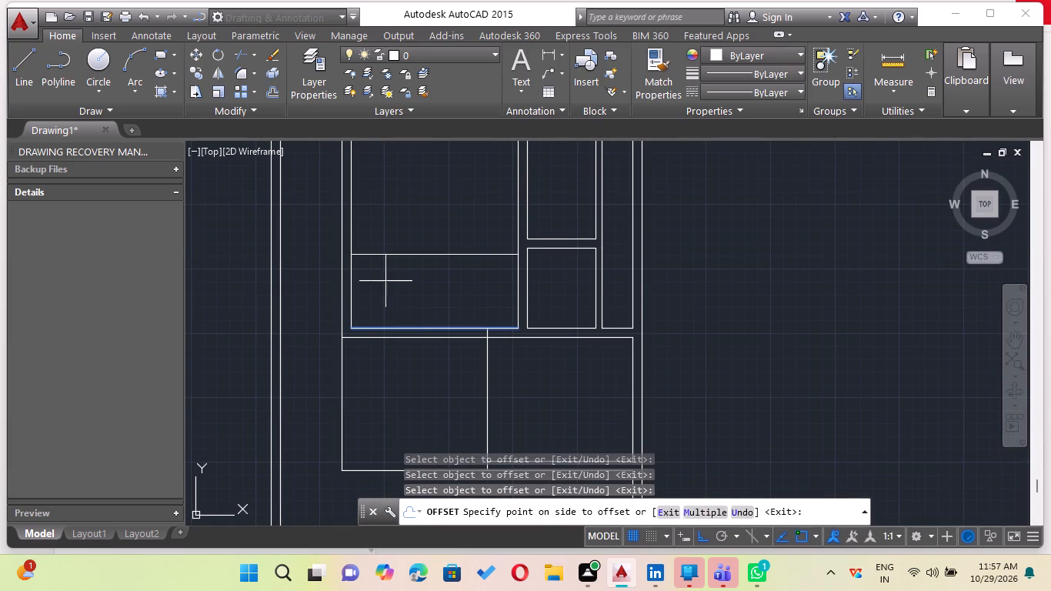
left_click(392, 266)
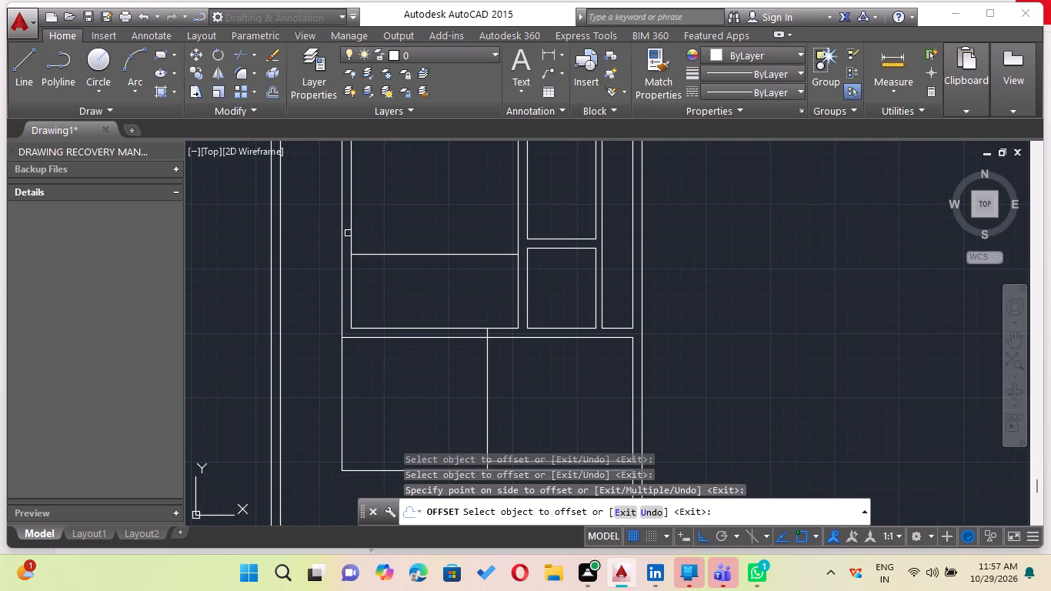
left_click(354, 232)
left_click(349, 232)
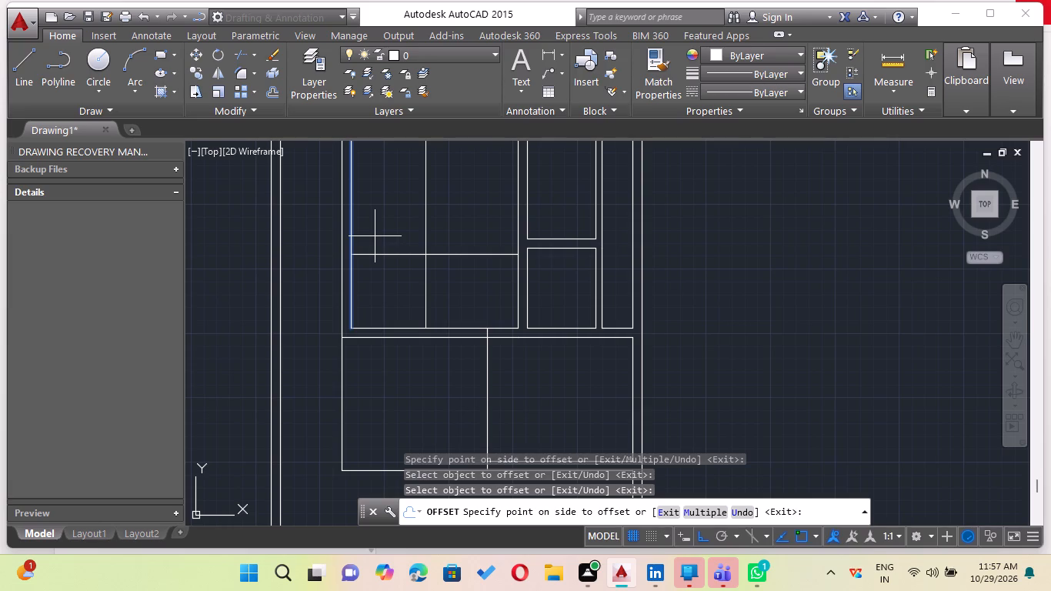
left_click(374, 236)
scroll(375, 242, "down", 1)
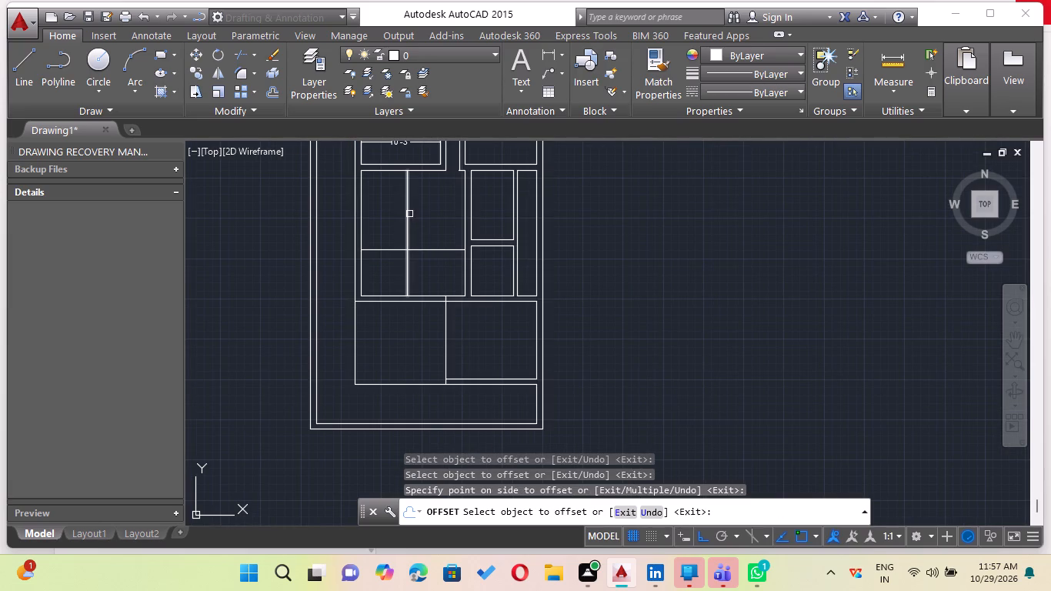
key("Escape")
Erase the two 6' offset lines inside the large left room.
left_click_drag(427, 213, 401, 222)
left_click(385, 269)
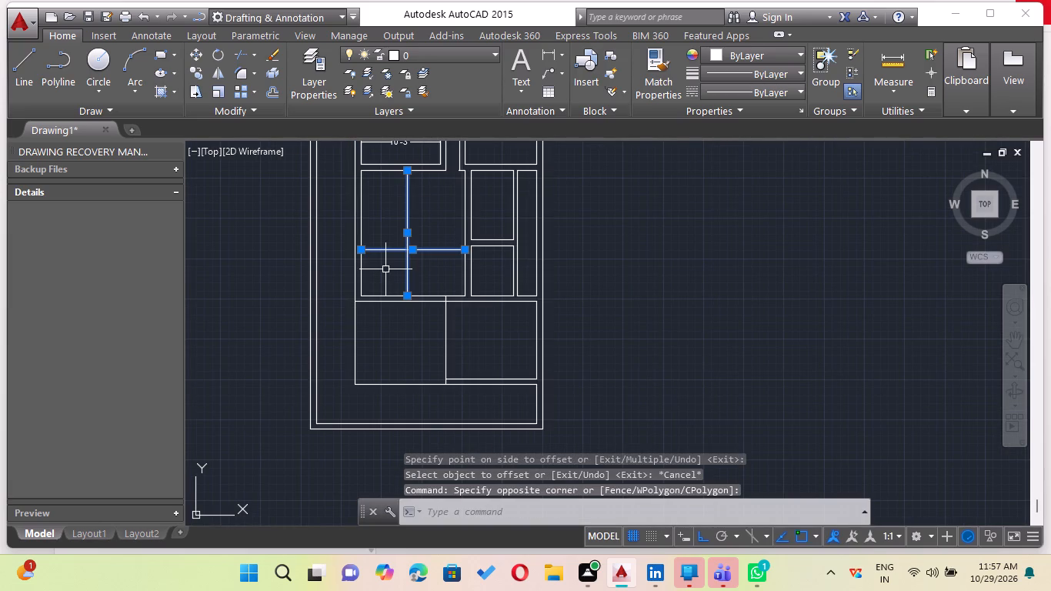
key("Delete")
Offset the bottom and left inner lines of the large left room inward by 3'.
key("o")
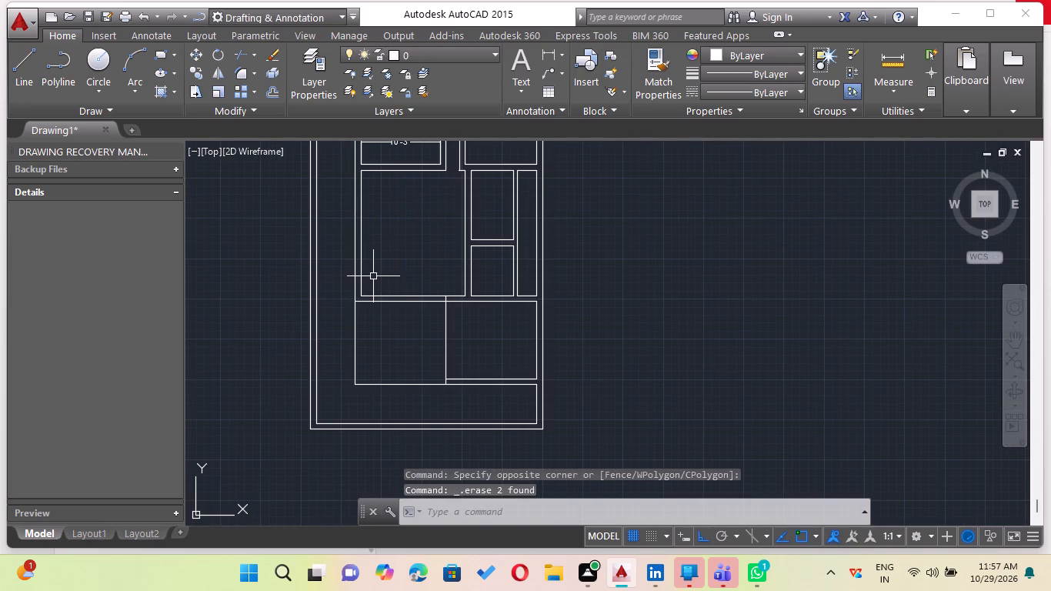
key("Return")
type("3'")
key("Return")
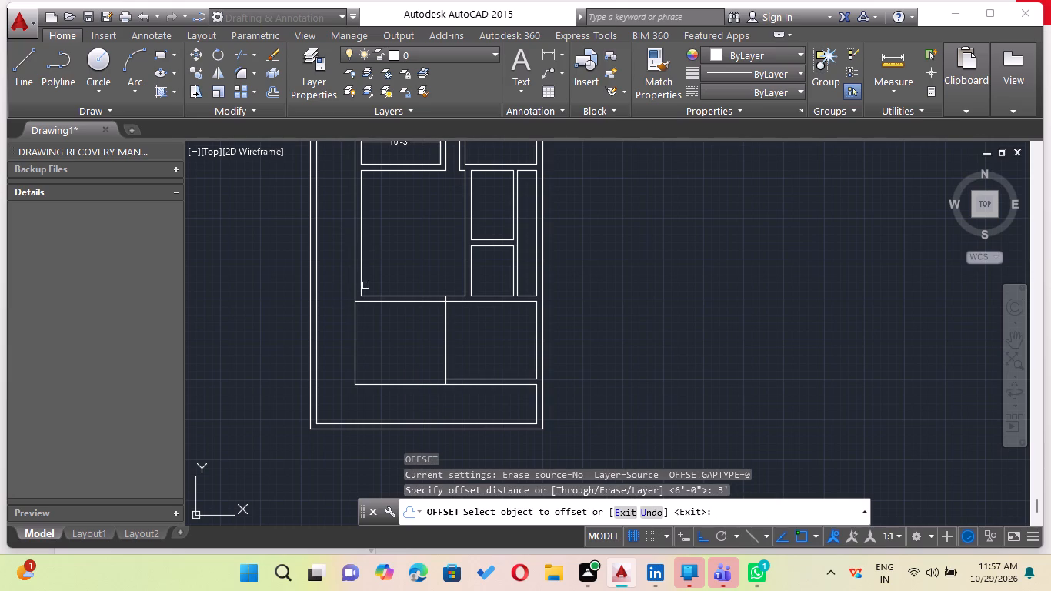
left_click(422, 295)
left_click(411, 261)
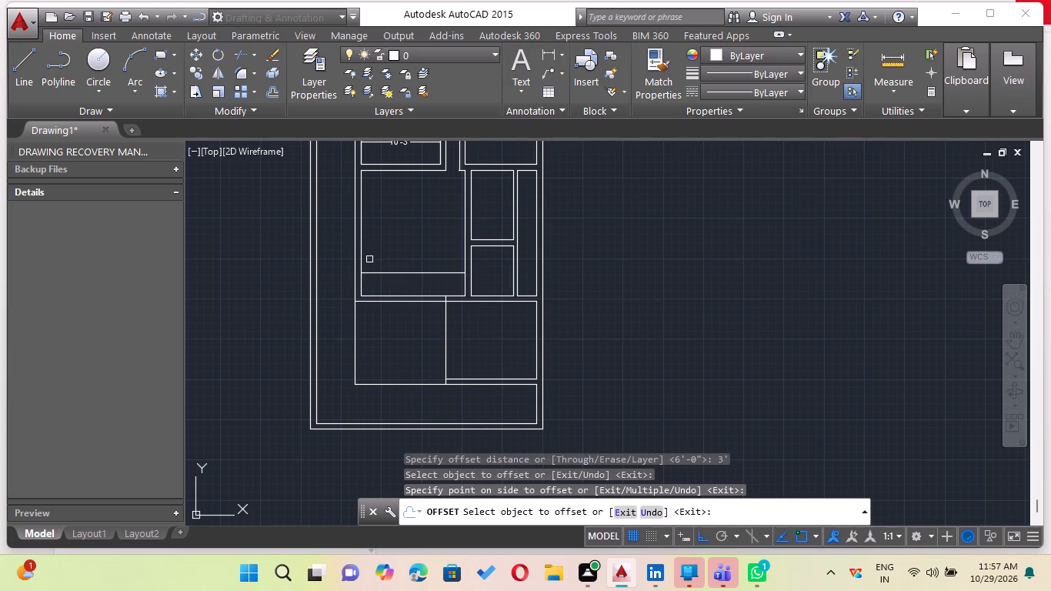
left_click_drag(361, 250, 370, 250)
left_click(512, 250)
key("Escape")
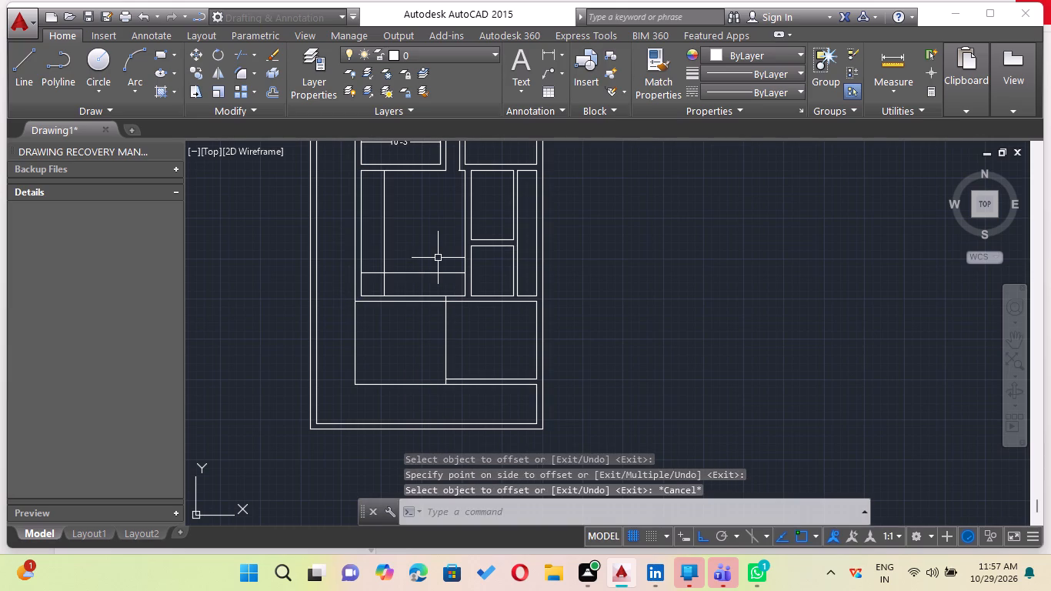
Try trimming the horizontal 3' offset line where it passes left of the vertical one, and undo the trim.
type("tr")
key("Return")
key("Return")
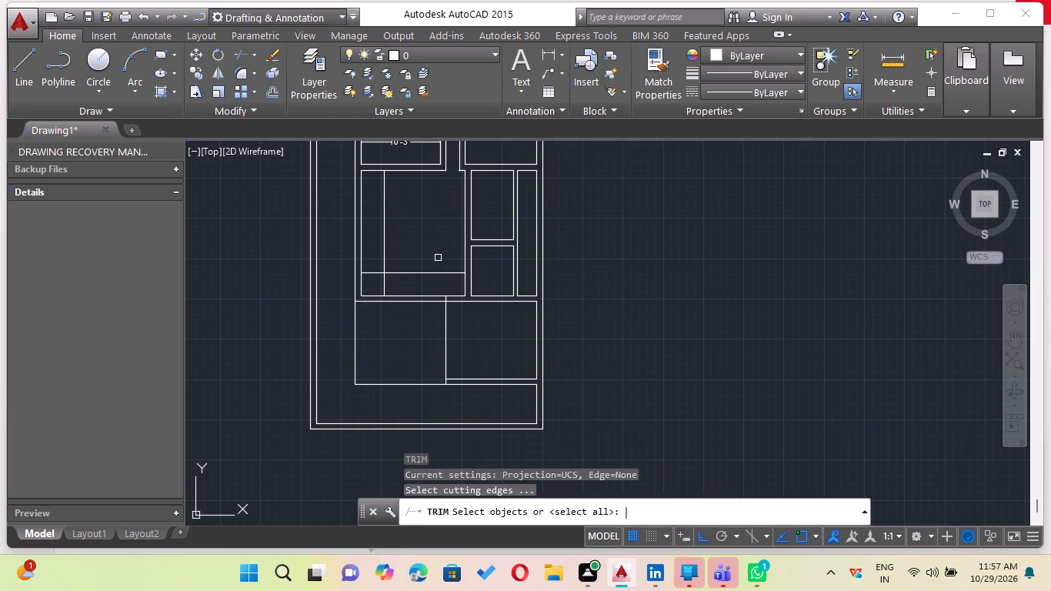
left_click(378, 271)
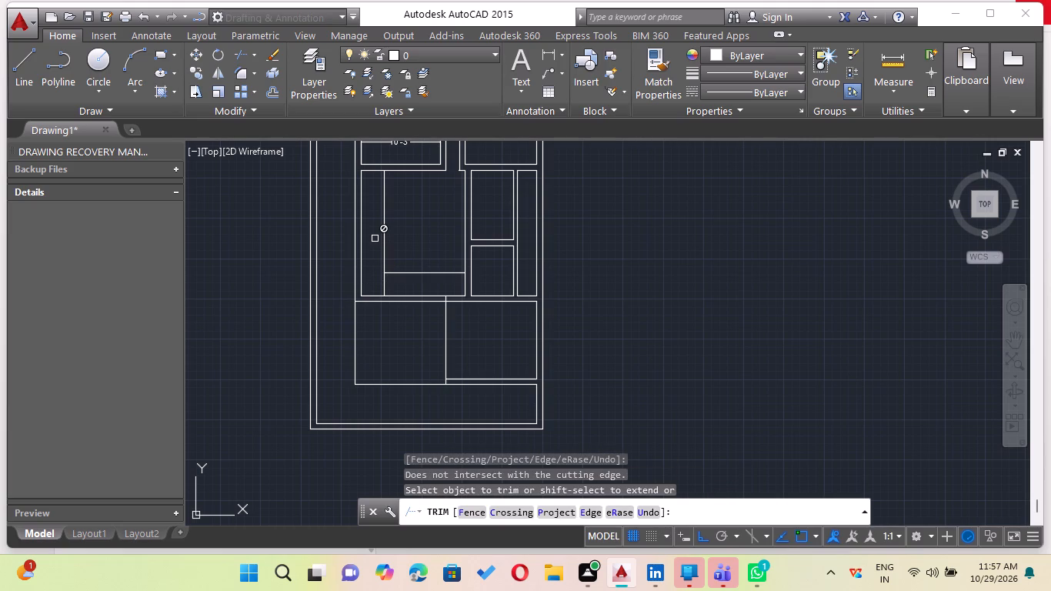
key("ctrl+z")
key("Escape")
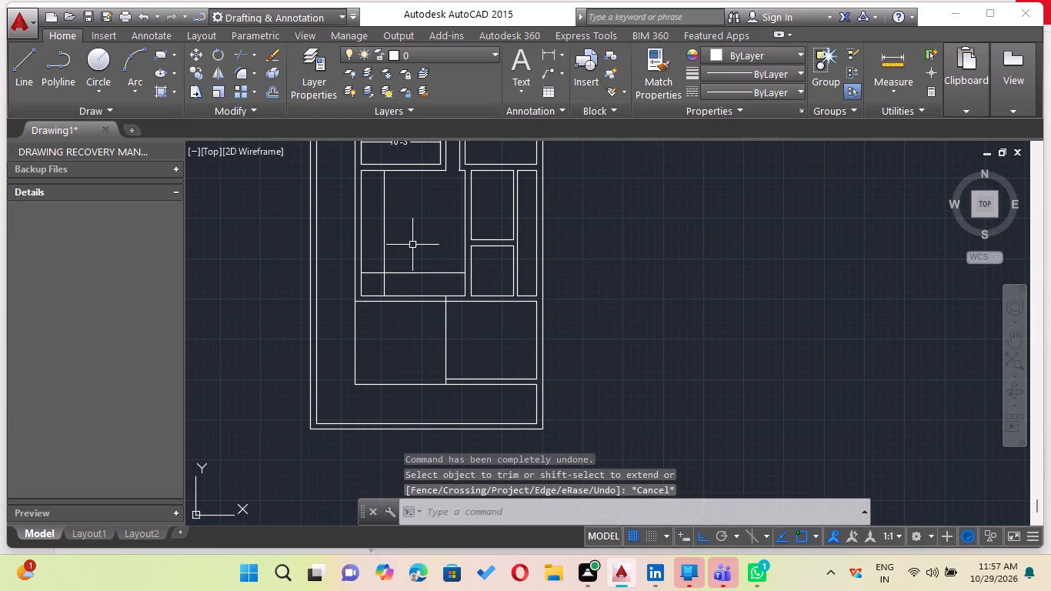
Trim the crossing ends of the two 3' offset lines so they meet in a corner near the large left room's lower-left corner.
scroll(402, 246, "up", 1)
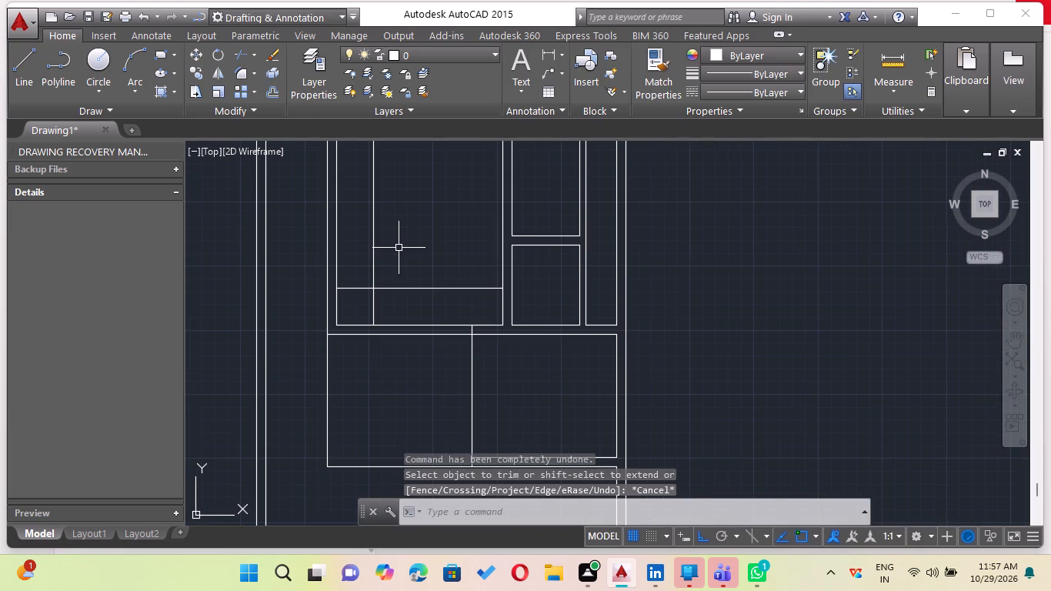
scroll(397, 245, "down", 1)
scroll(382, 280, "up", 2)
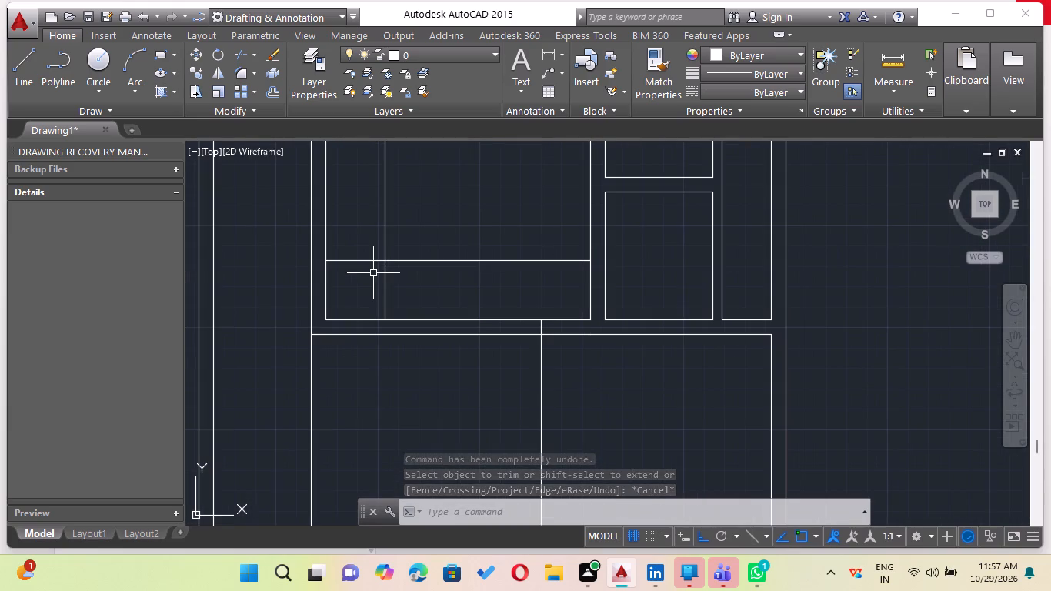
scroll(409, 275, "down", 2)
middle_click_drag(413, 251, 412, 268)
scroll(412, 268, "up", 1)
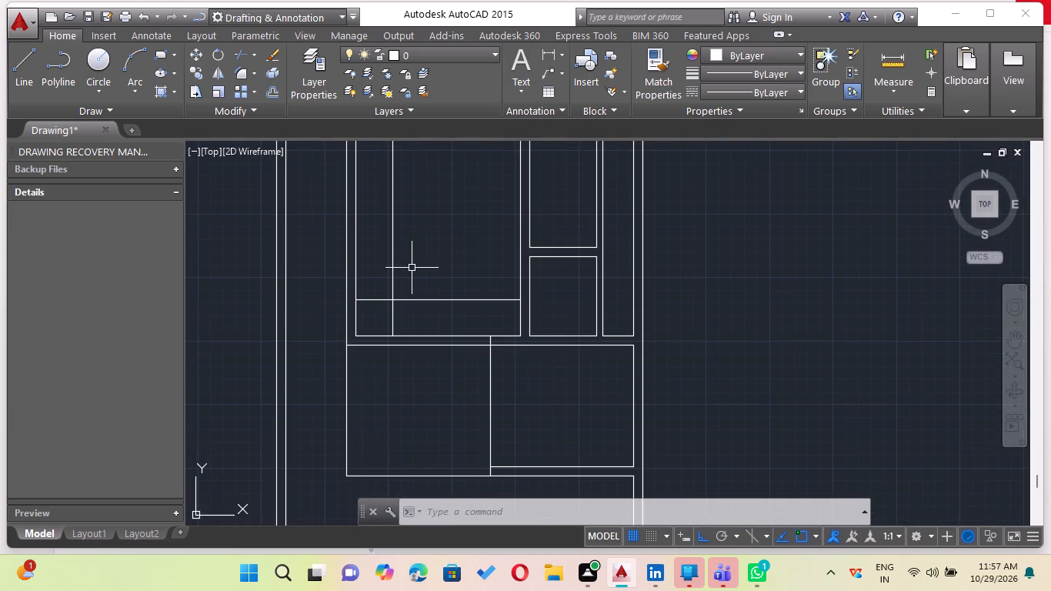
scroll(402, 301, "up", 3)
middle_click(439, 302)
scroll(438, 303, "down", 3)
scroll(429, 321, "up", 1)
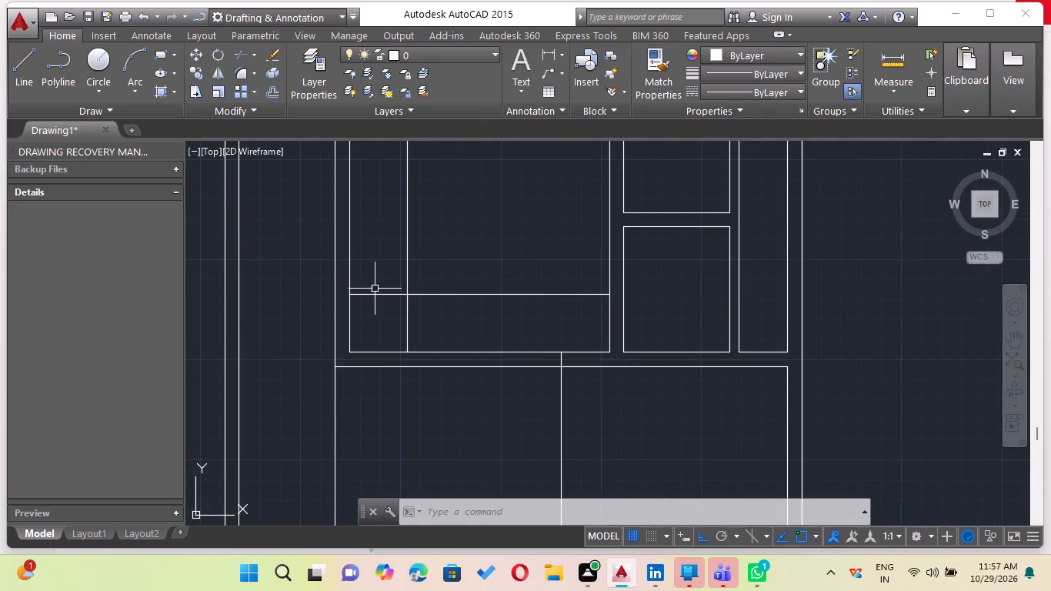
type("tr")
key("Return")
key("Return")
left_click(374, 257)
left_click(364, 313)
left_click(382, 336)
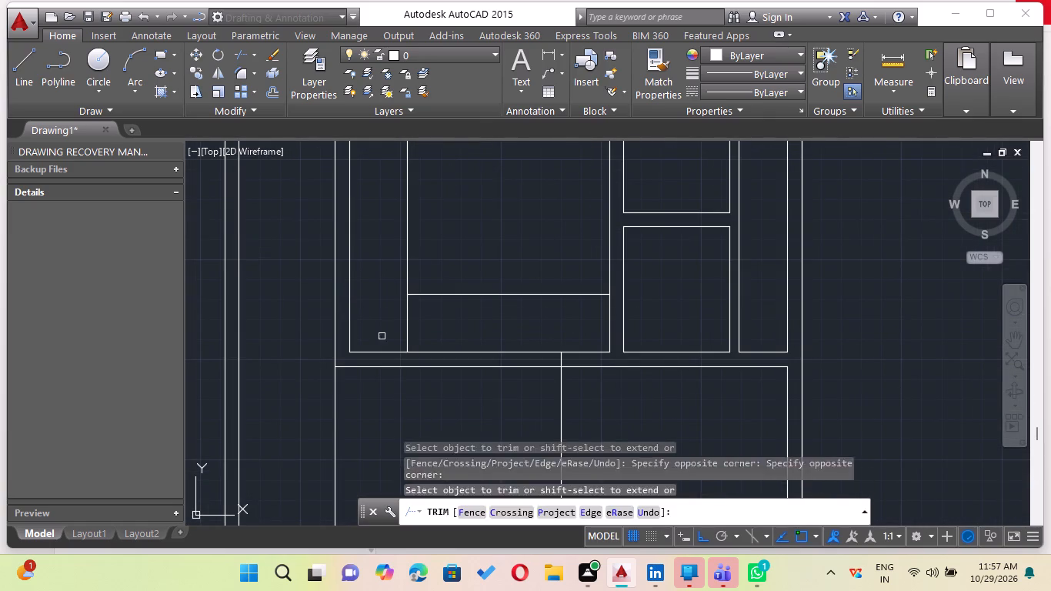
left_click(438, 347)
key("Escape")
Draw a horizontal line from the corner where the two 3' offset lines meet to the large left room's left inner wall line.
key("l")
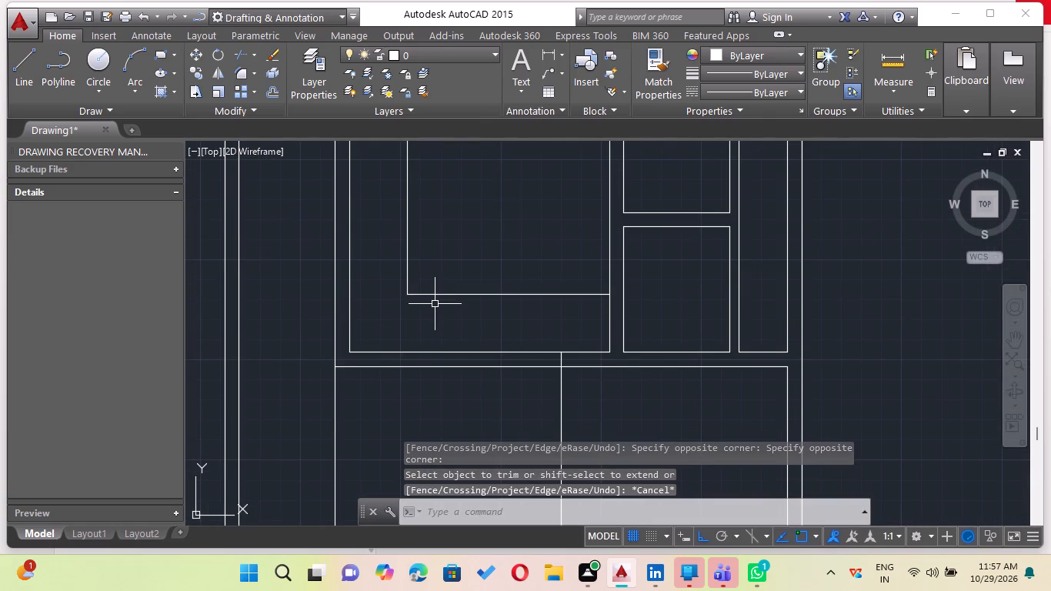
key("Return")
left_click(409, 298)
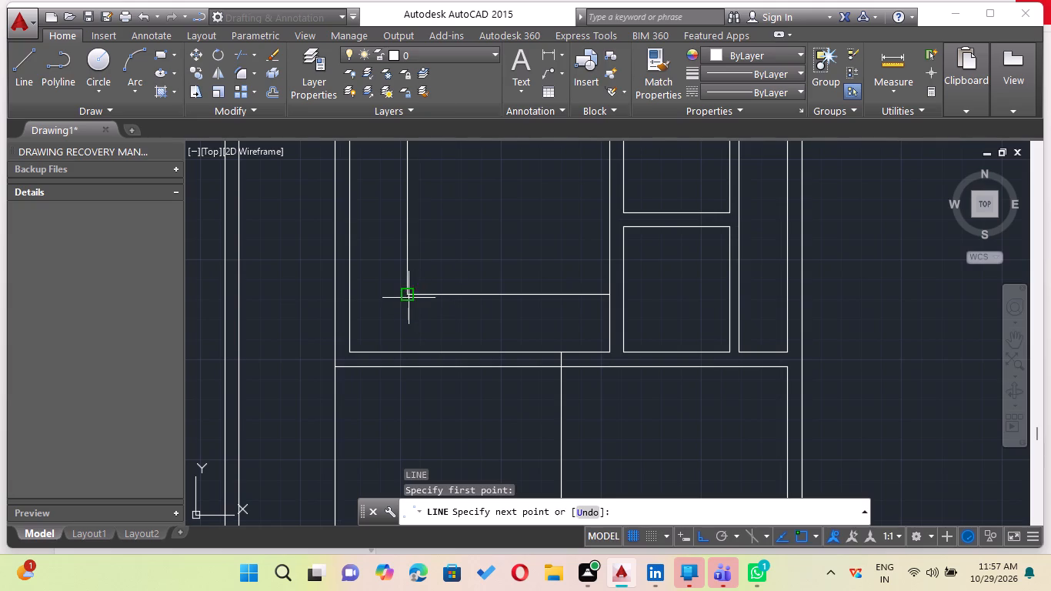
scroll(360, 293, "up", 4)
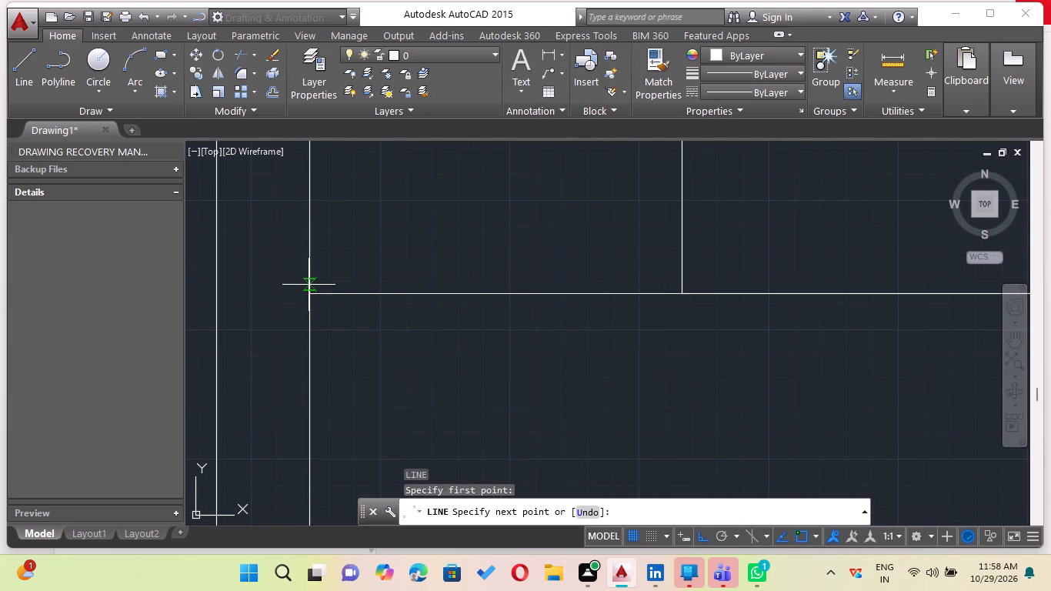
left_click(308, 294)
key("Escape")
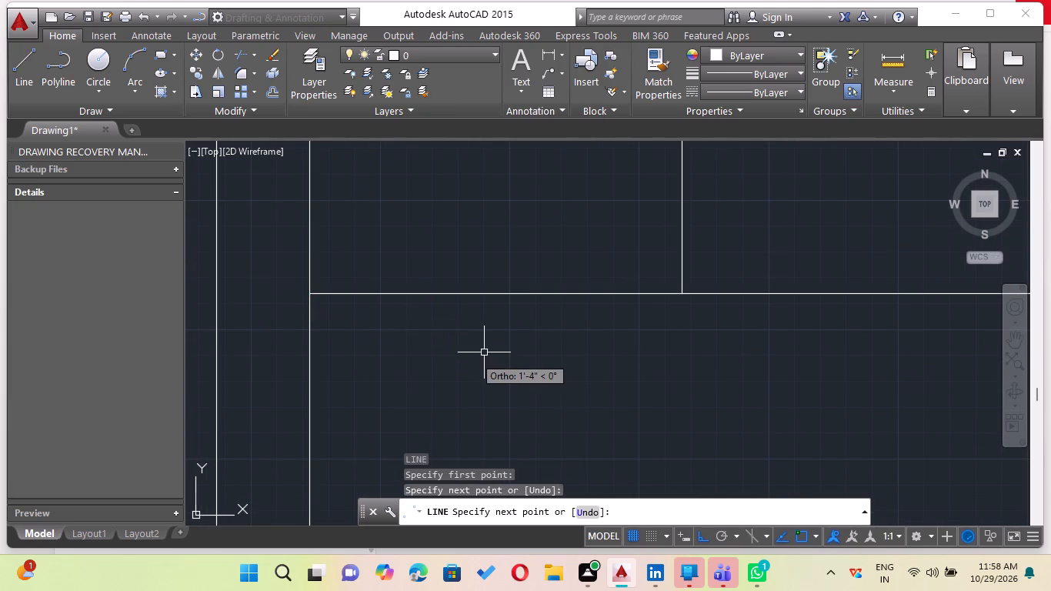
Draw a vertical line from the offset lines' corner down to the large left room's bottom inner wall line.
key("l")
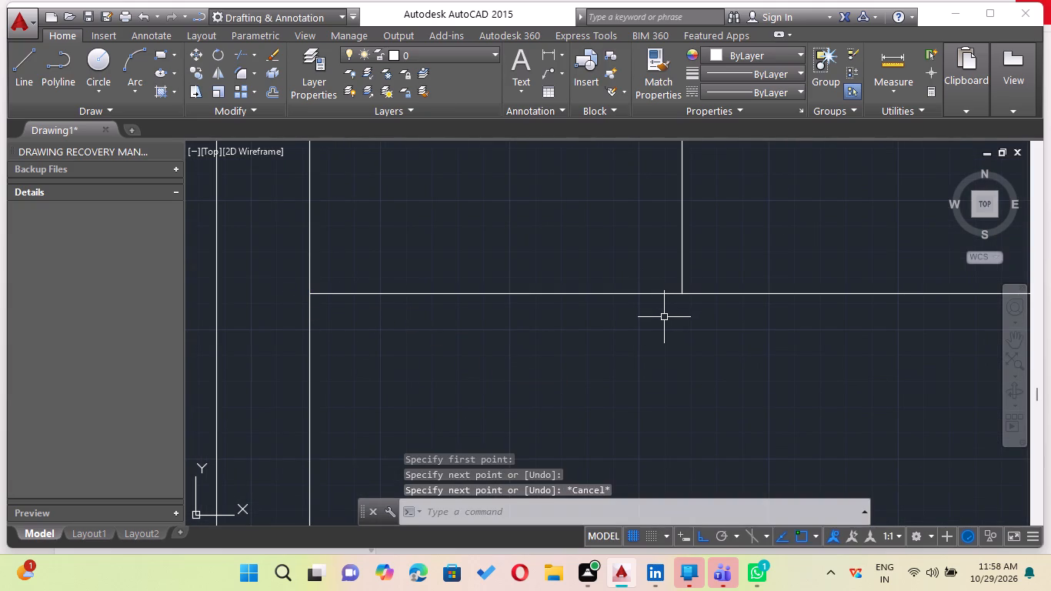
key("Return")
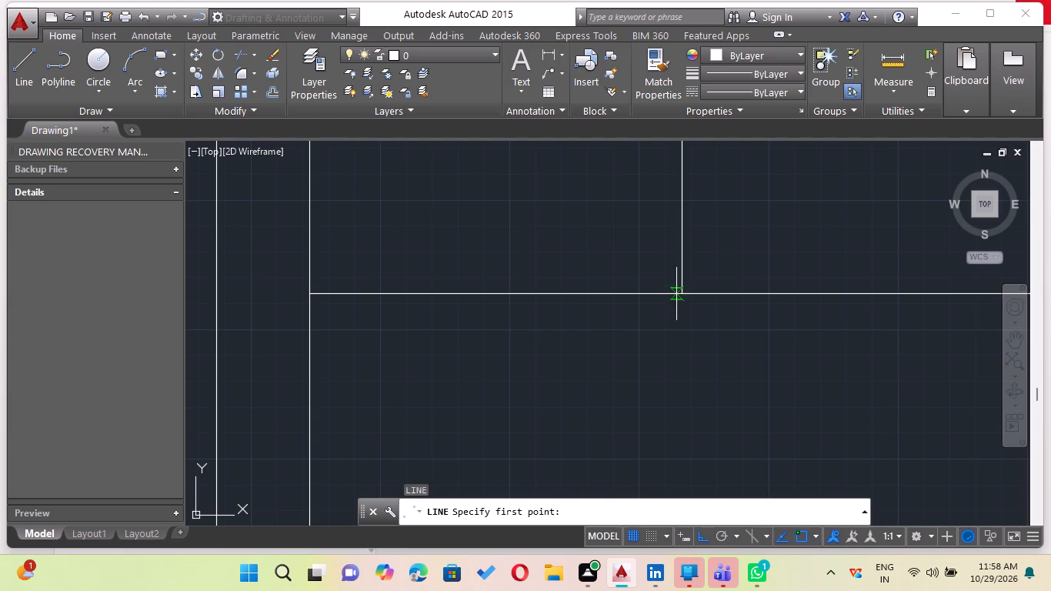
left_click(687, 293)
scroll(680, 321, "down", 2)
middle_click_drag(679, 321, 662, 146)
scroll(679, 321, "up", 2)
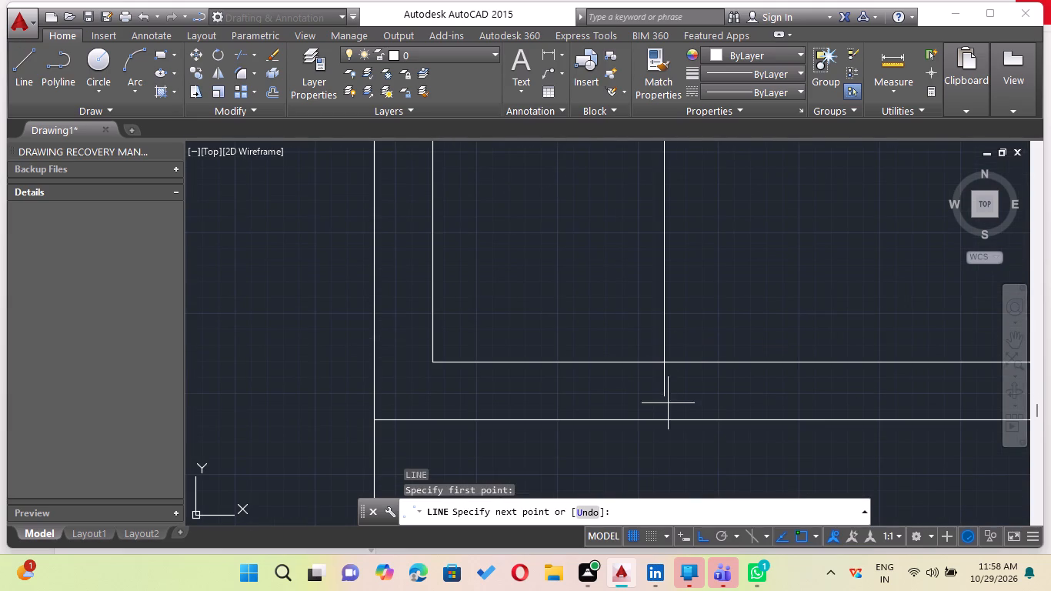
left_click(666, 365)
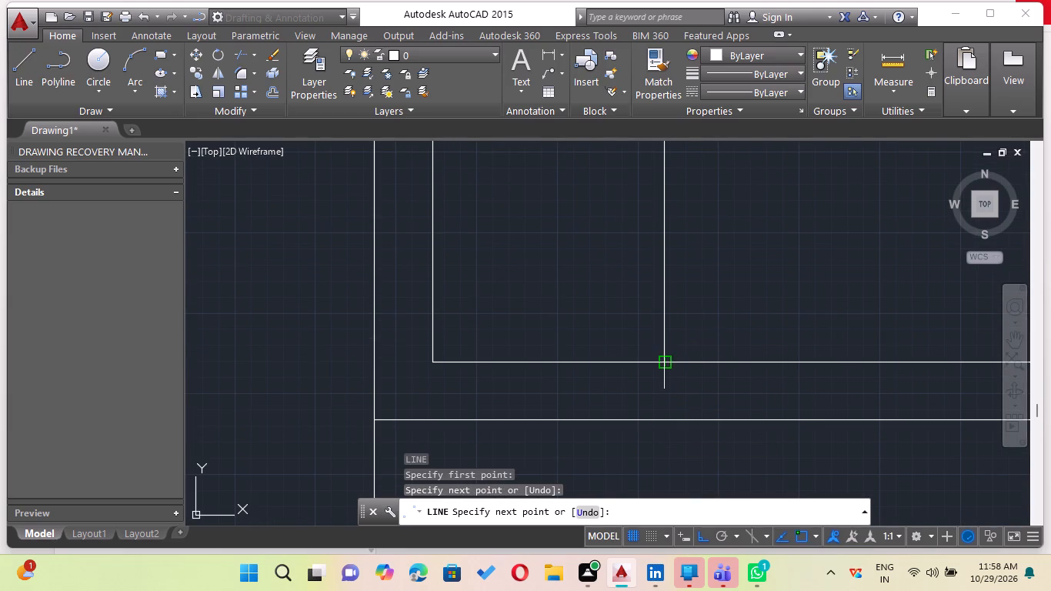
key("Escape")
Offset the short vertical line at the corner square to the right four times by 10" to form the lower flight's treads.
scroll(656, 365, "down", 2)
scroll(634, 367, "up", 2)
middle_click_drag(614, 357, 393, 430)
scroll(557, 376, "down", 1)
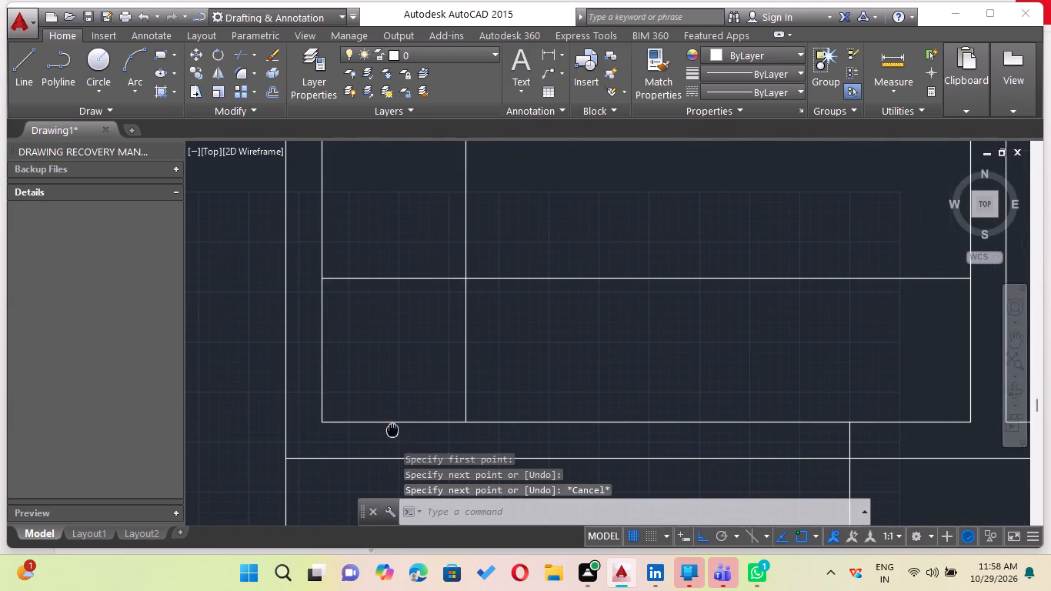
key("o")
key("Return")
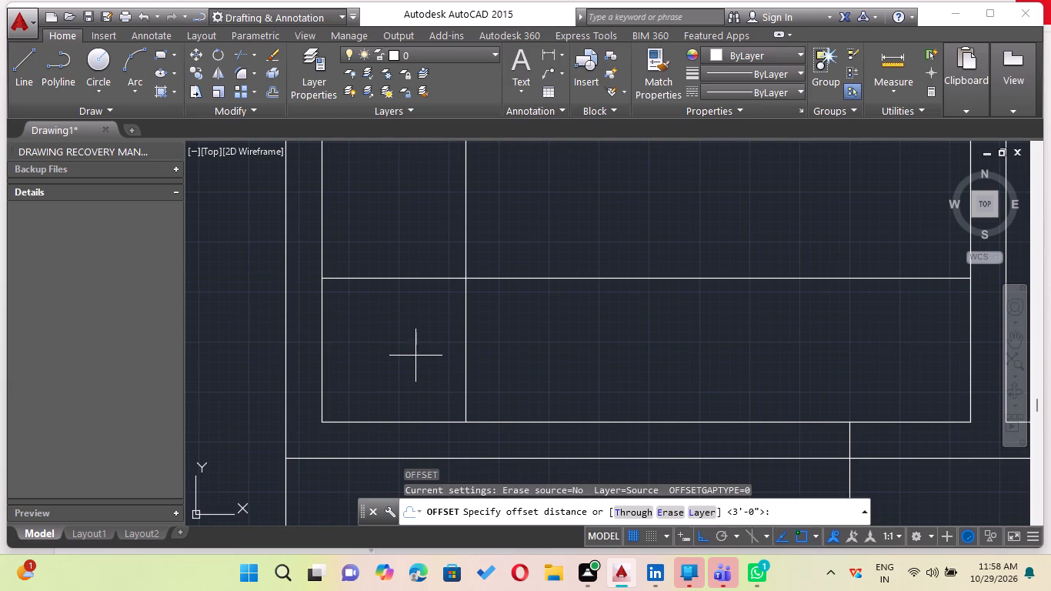
key("1")
key("0")
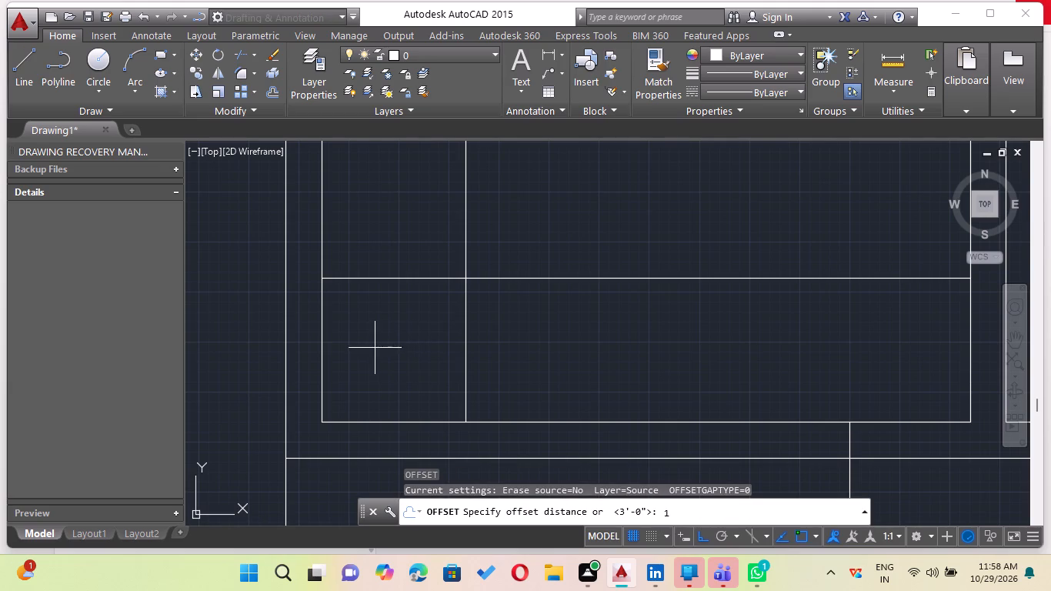
key("shift+quotedbl")
key("Return")
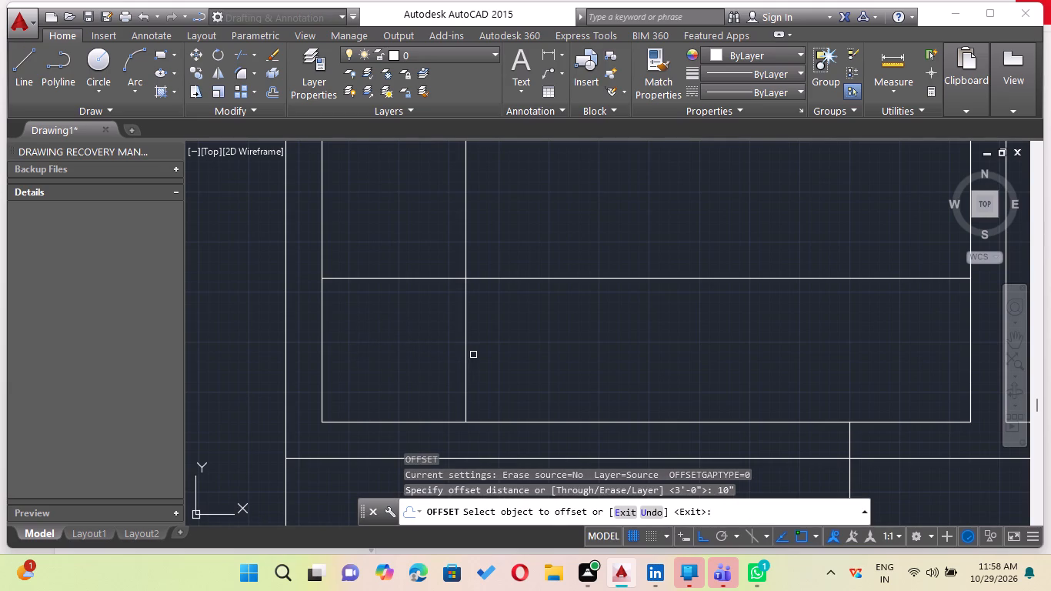
left_click_drag(464, 353, 475, 348)
left_click(512, 340)
left_click_drag(506, 342, 515, 344)
left_click(519, 344)
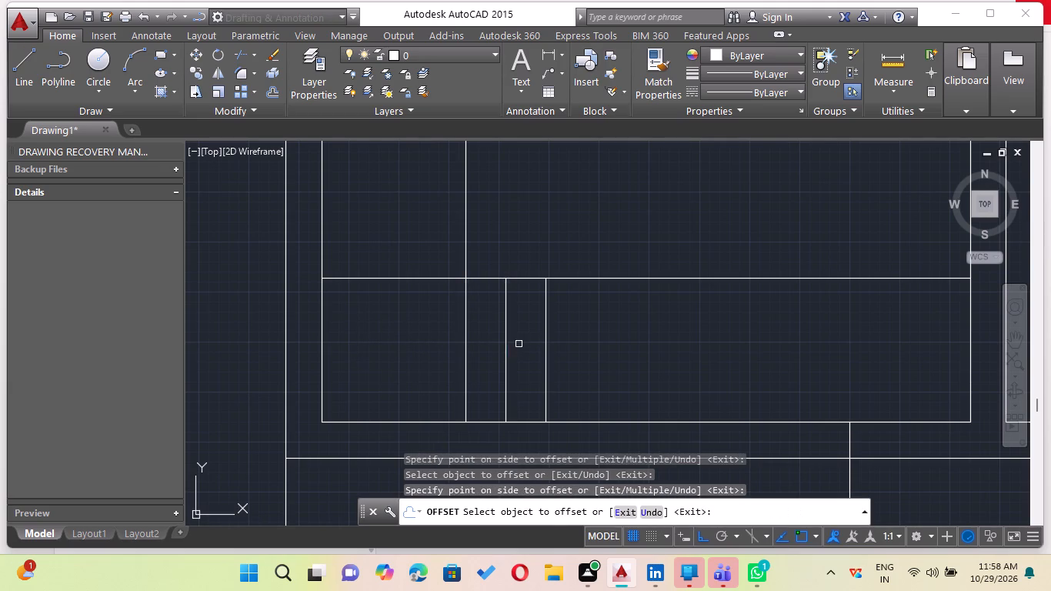
left_click(546, 382)
left_click(551, 384)
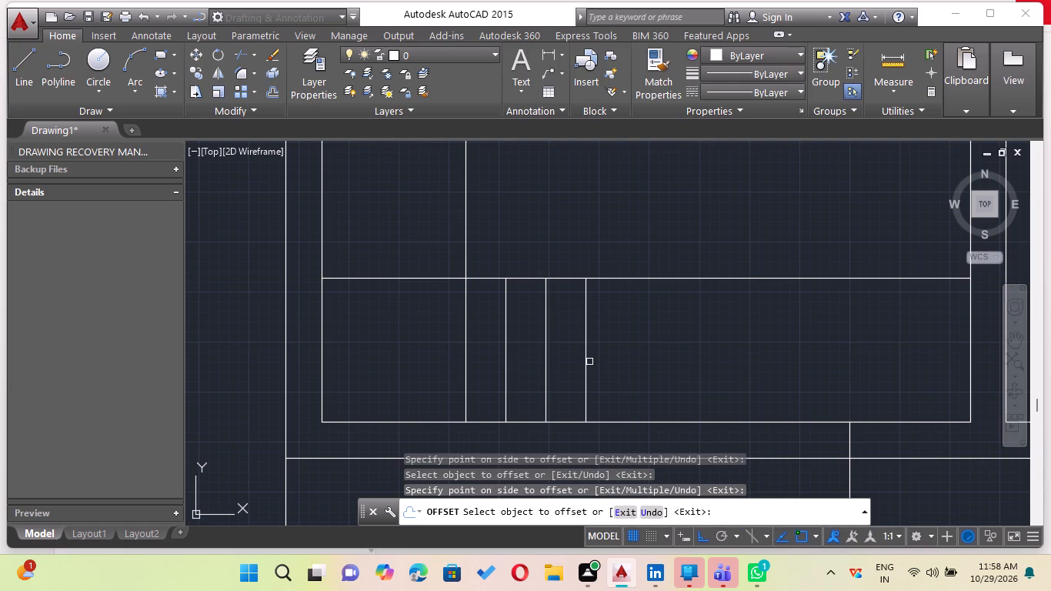
left_click(587, 357)
left_click(635, 367)
Offset the short horizontal line above the corner square upward four times by 10" as the first treads of the left flight.
scroll(362, 312, "down", 2)
middle_click_drag(359, 311, 407, 341)
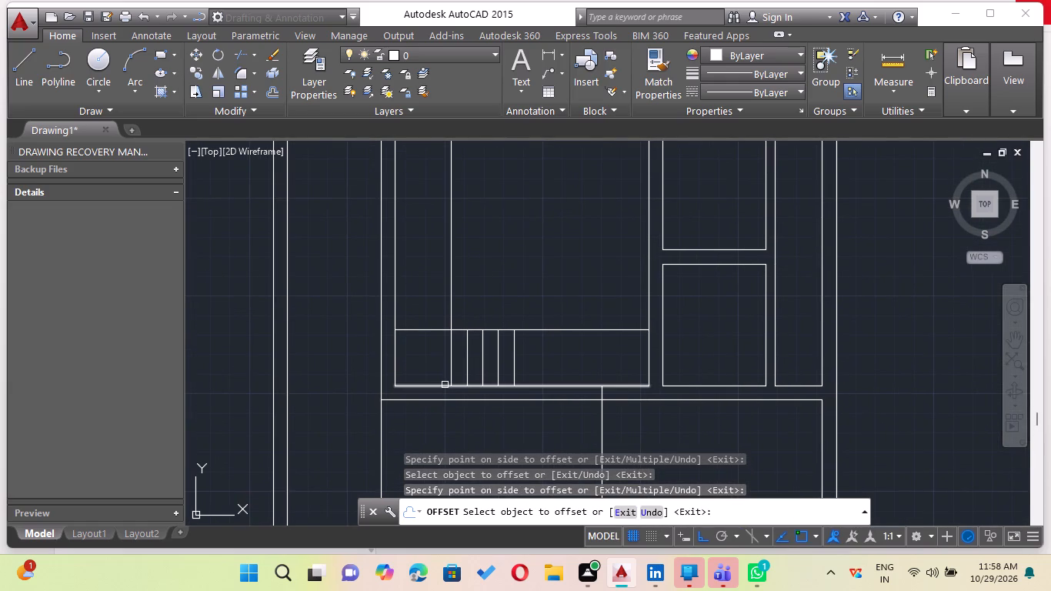
left_click(425, 330)
left_click(429, 301)
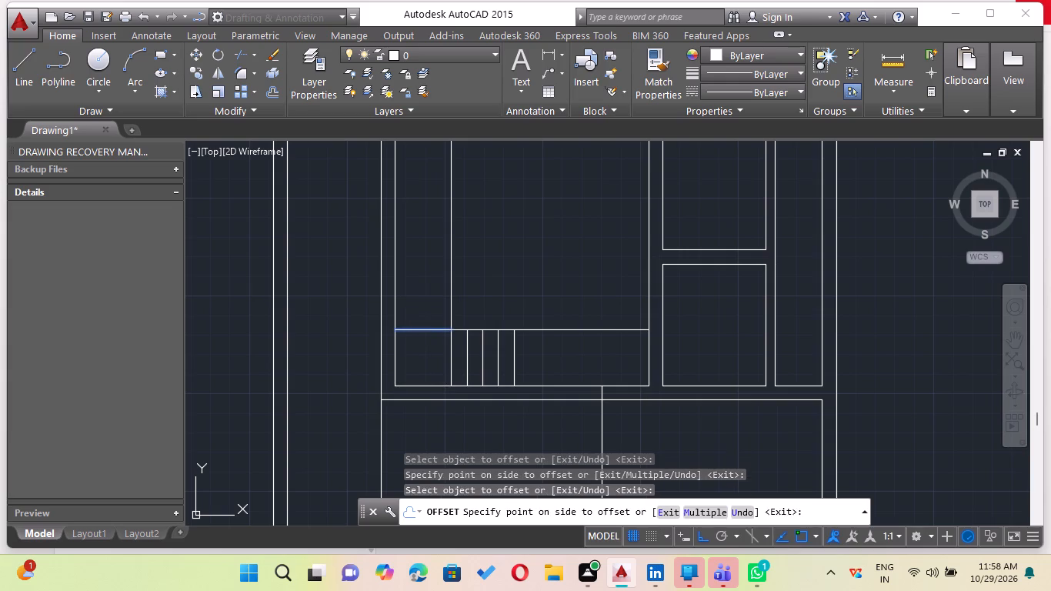
left_click(433, 309)
left_click_drag(432, 312, 431, 283)
left_click(423, 245)
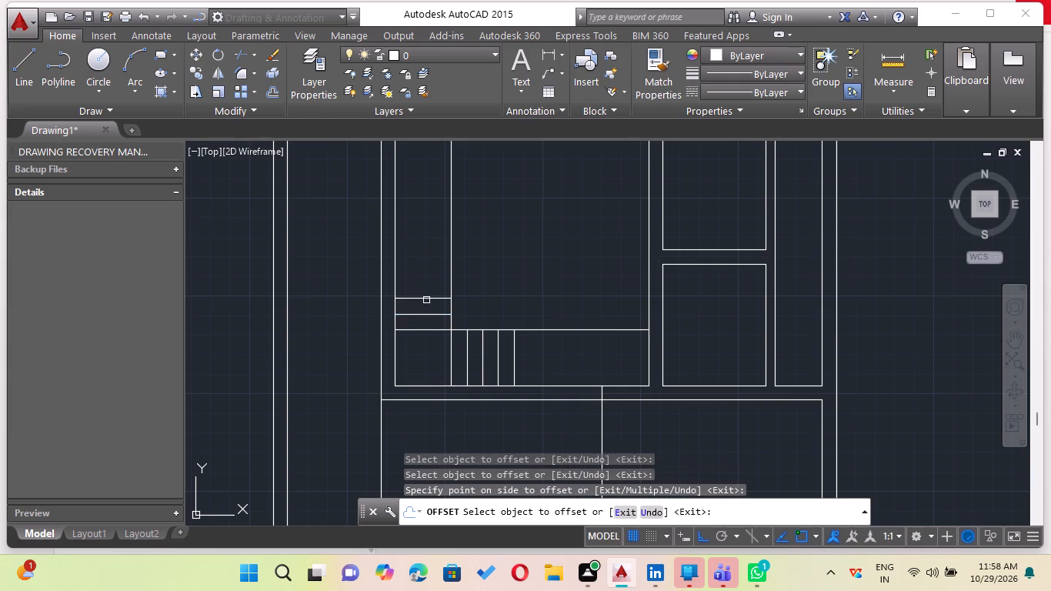
left_click_drag(422, 299, 421, 291)
left_click(422, 265)
left_click_drag(422, 285, 425, 275)
left_click(443, 245)
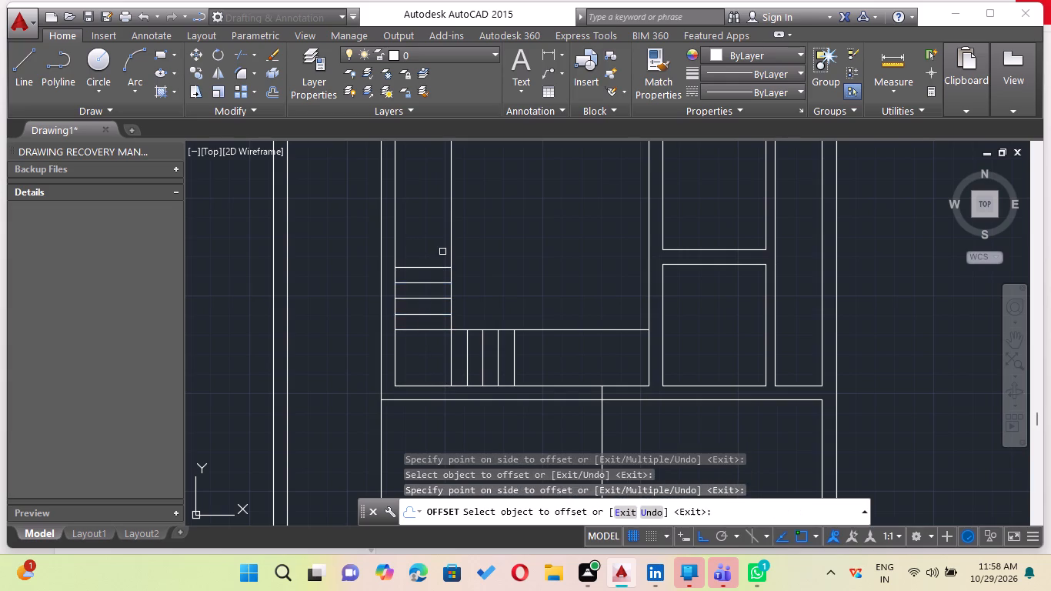
Continue the left flight upward with six more tread lines, each offset 10" from the previous one.
left_click(426, 269)
left_click(426, 249)
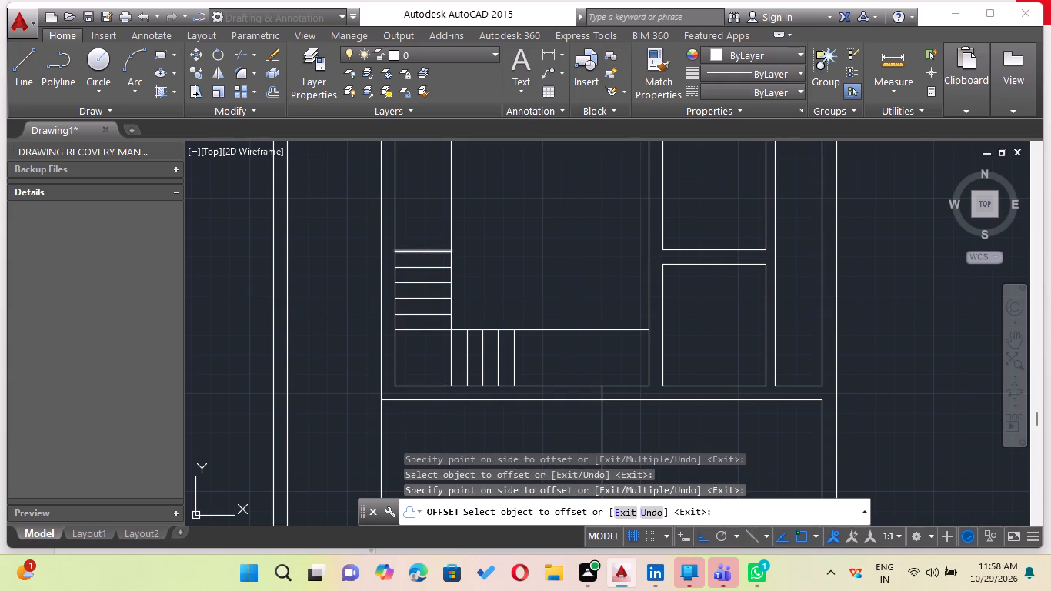
left_click(422, 252)
left_click(422, 237)
left_click(420, 232)
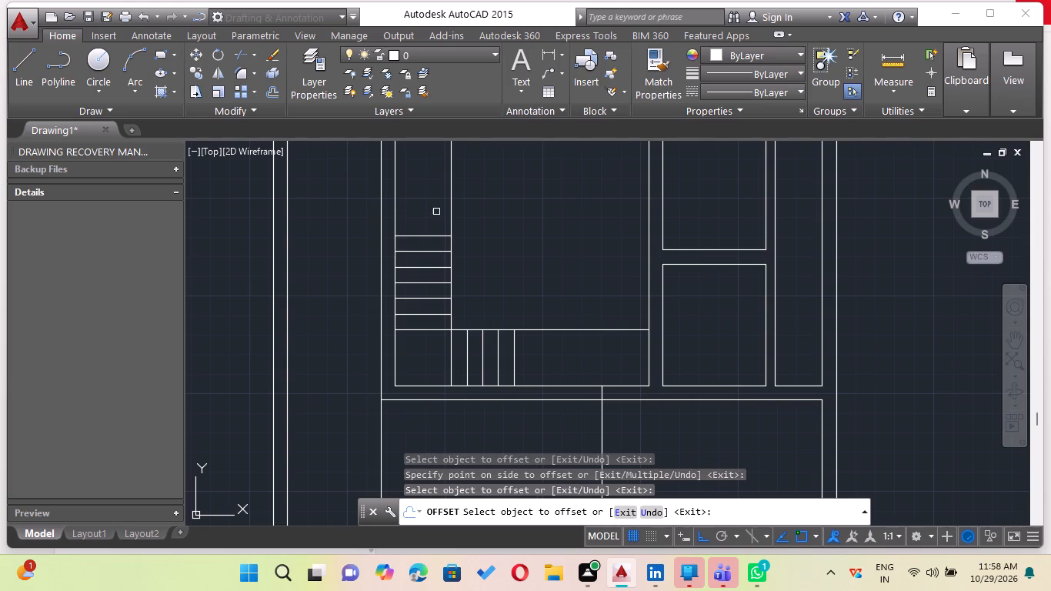
left_click(435, 237)
left_click(432, 211)
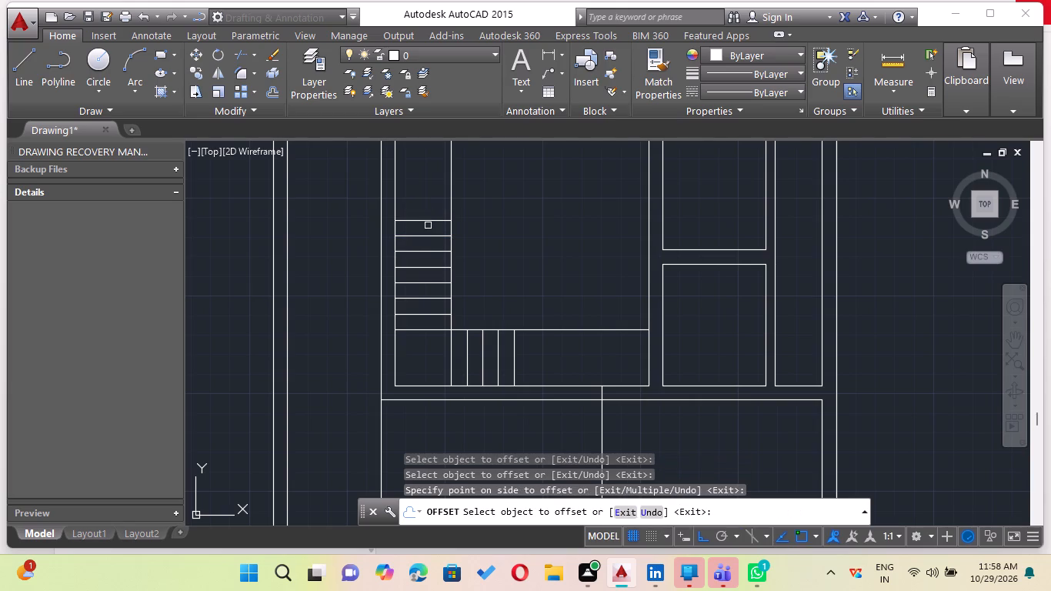
left_click(427, 221)
left_click(422, 177)
left_click(422, 205)
left_click_drag(421, 182, 421, 197)
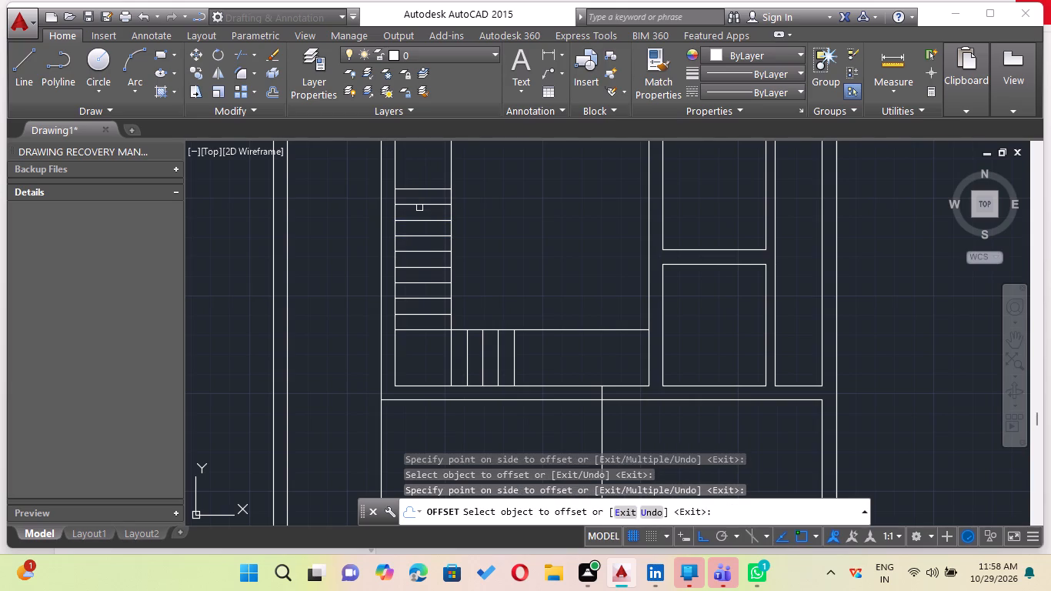
left_click(419, 186)
left_click(421, 177)
scroll(422, 197, "down", 2)
middle_click_drag(422, 208, 430, 251)
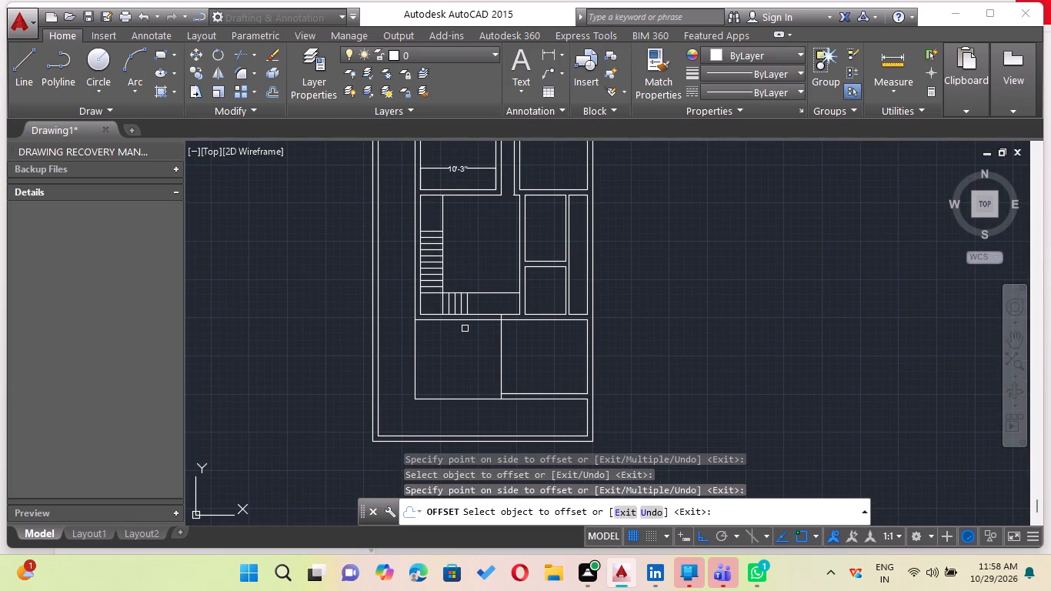
scroll(460, 231, "up", 2)
middle_click(446, 236)
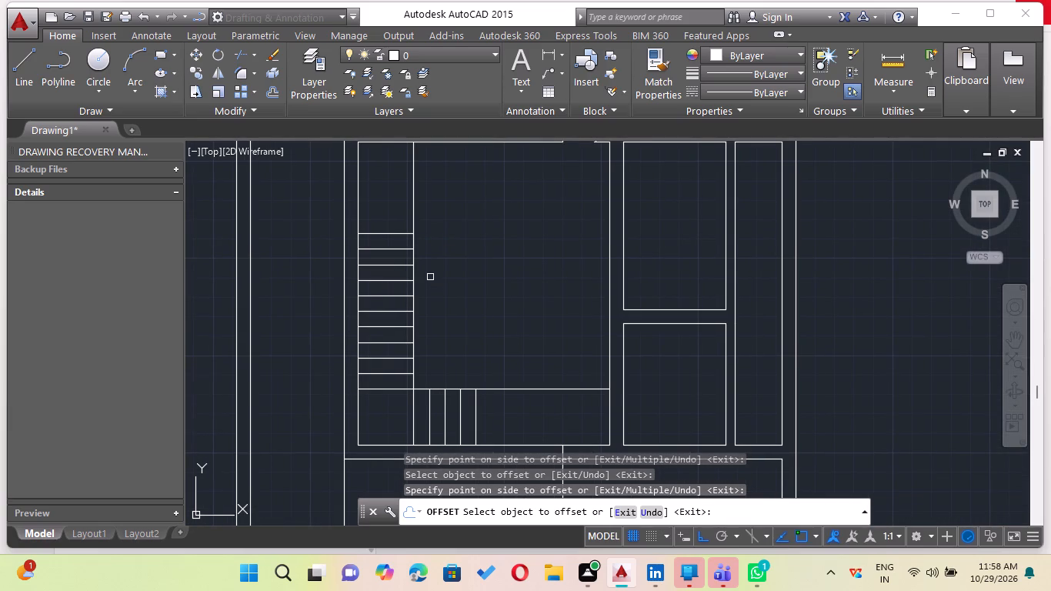
key("Escape")
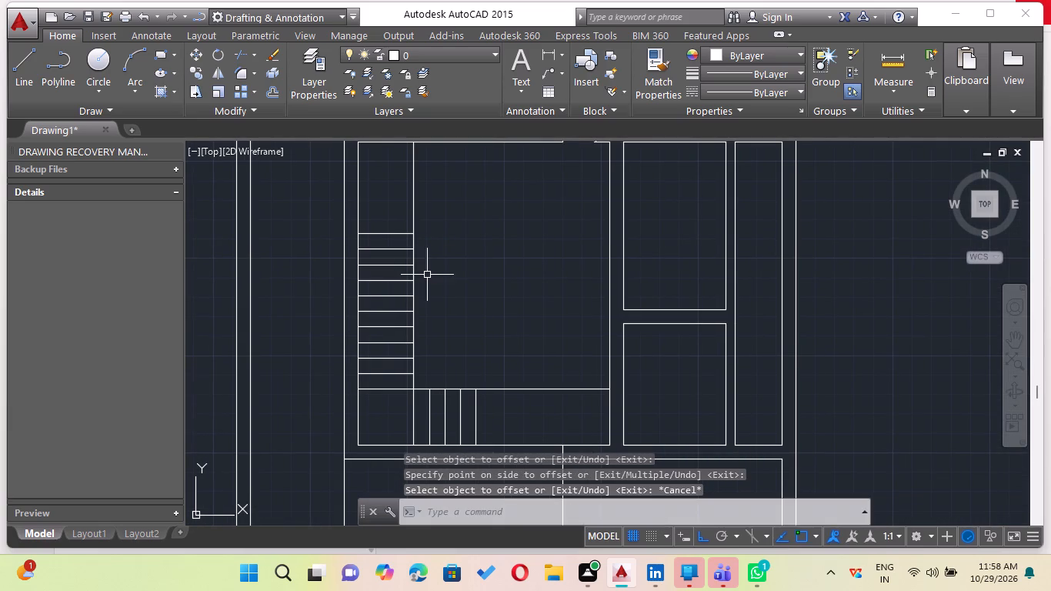
Trim the 3' offset lines beyond the last treads: the horizontal one past the lower flight and the vertical one above the left flight.
key("t")
key("r")
key("Return")
key("Return")
left_click(515, 387)
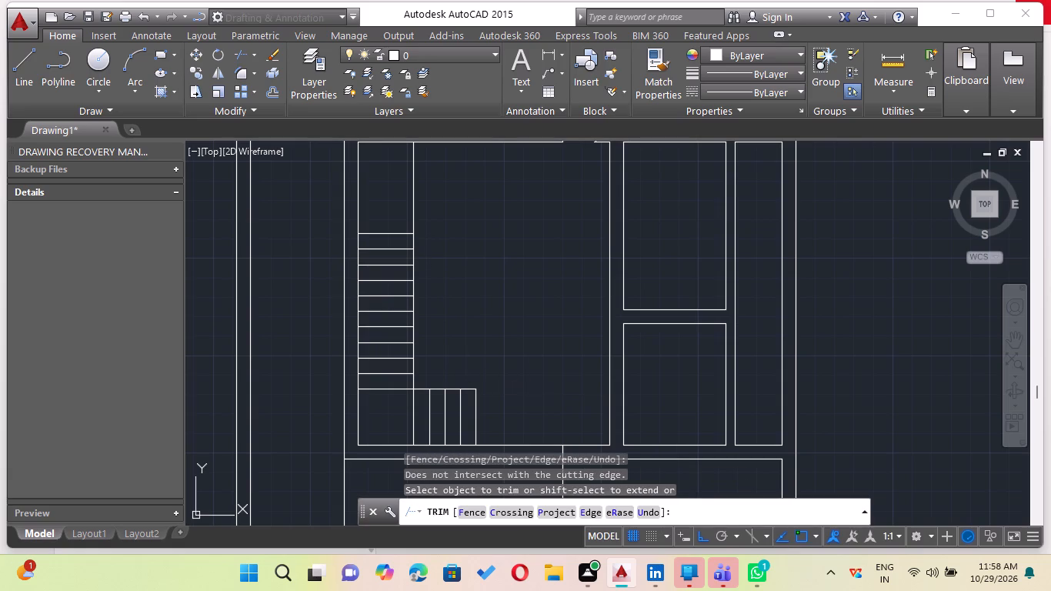
left_click(416, 185)
scroll(484, 243, "down", 1)
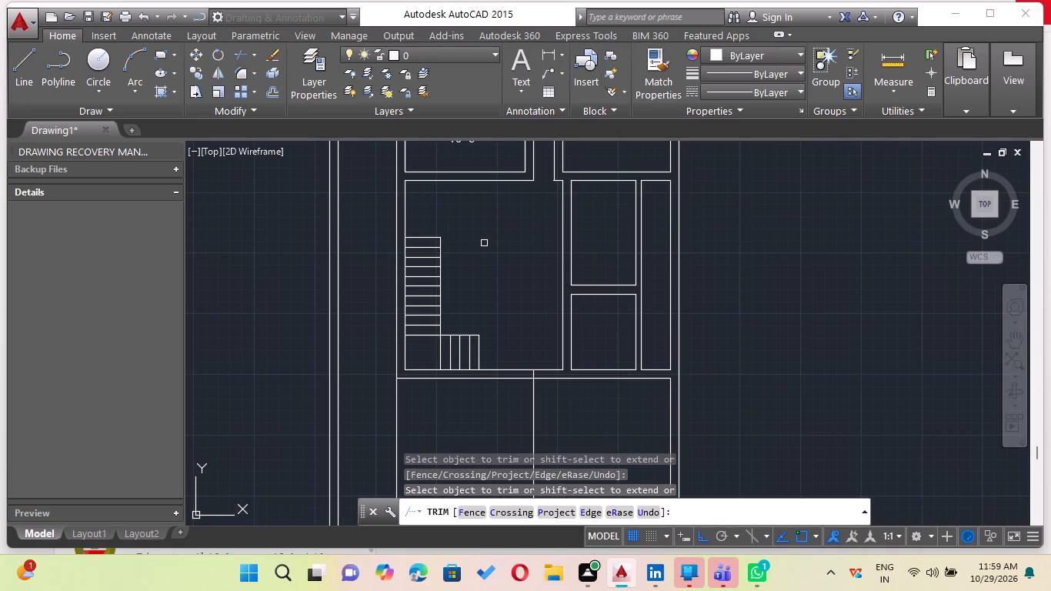
key("l")
key("Return")
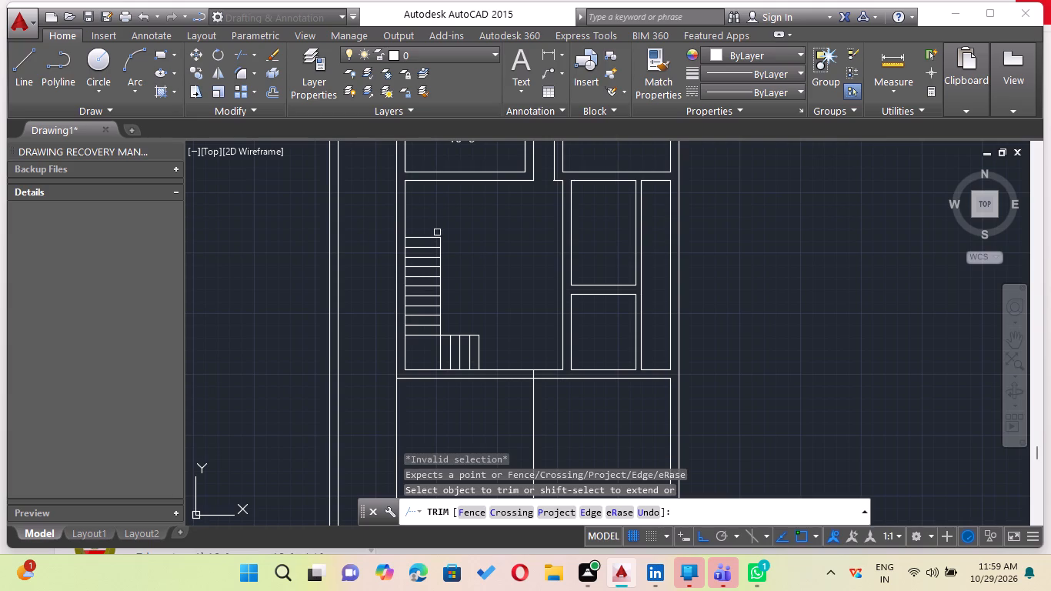
scroll(429, 272, "up", 2)
key("Escape")
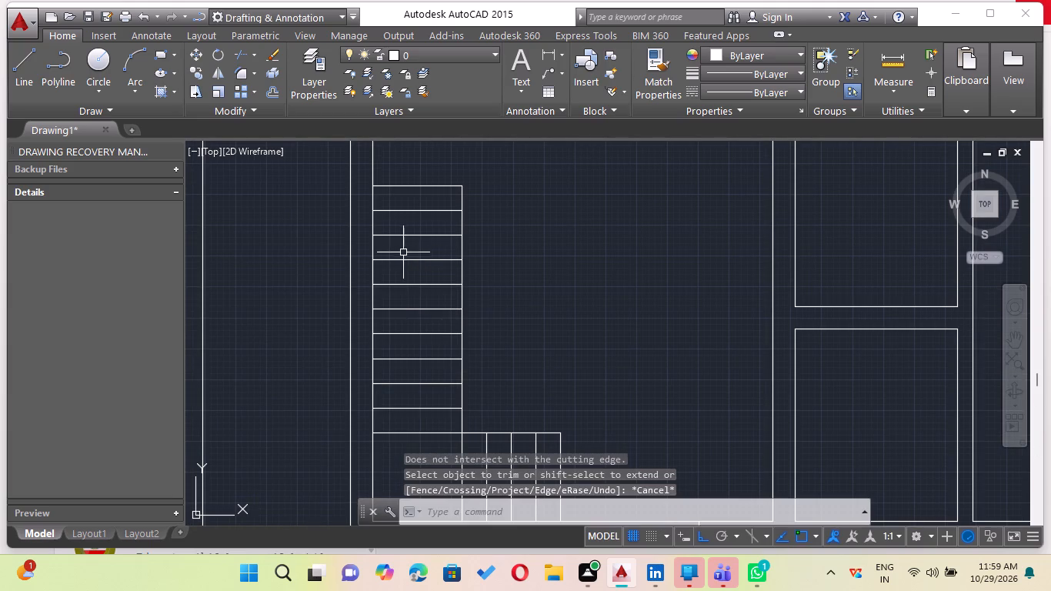
Draw the stair centre line from the midpoint of the left flight's third tread line from the top, down to the landing centre, and across to the lower flight's end line.
key("l")
key("Return")
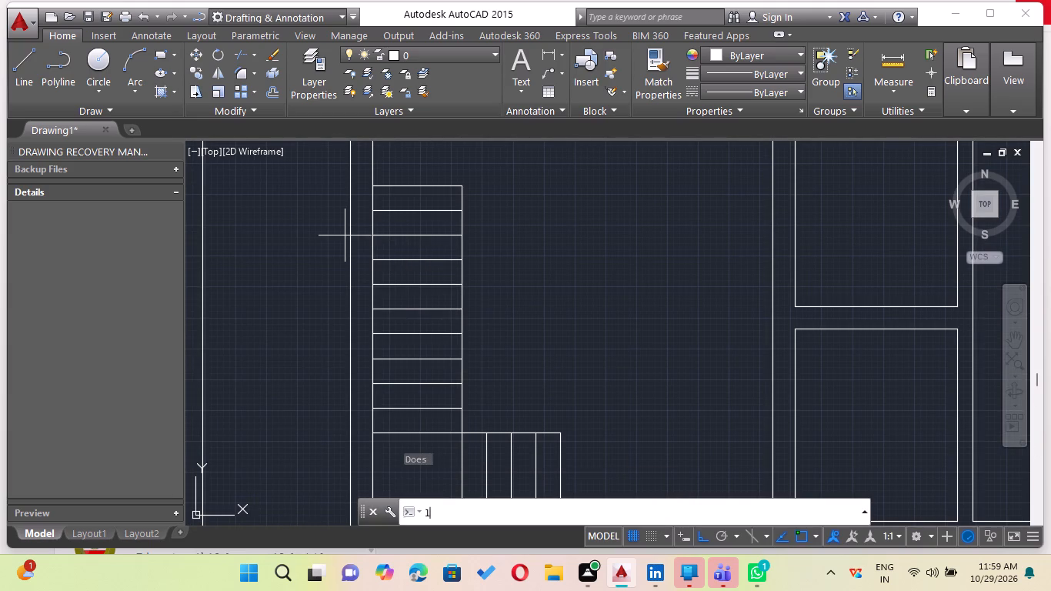
left_click_drag(413, 235, 398, 264)
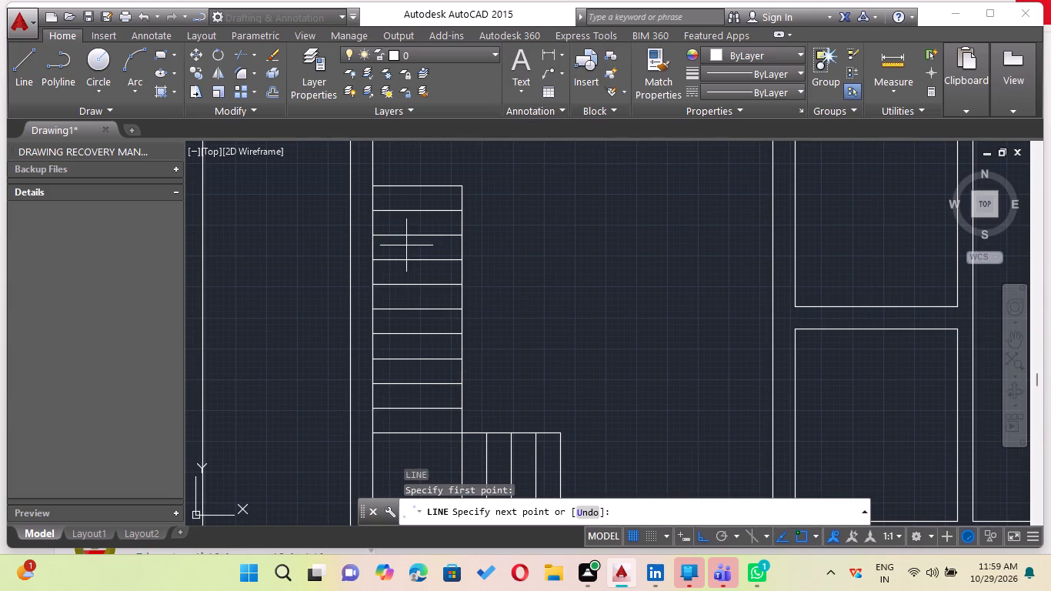
left_click_drag(398, 264, 378, 336)
middle_click_drag(389, 398, 392, 238)
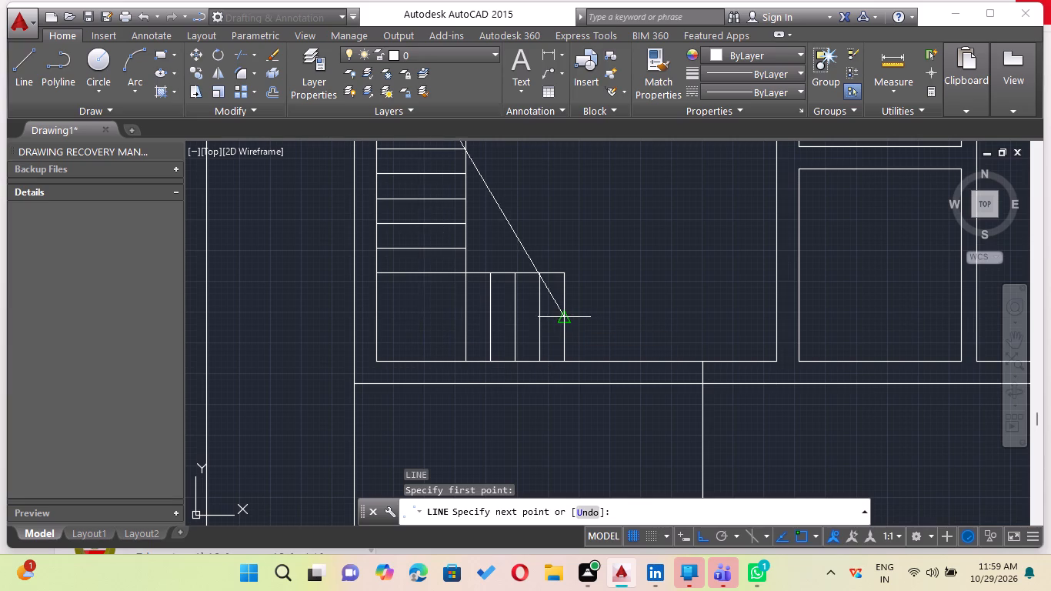
left_click(422, 317)
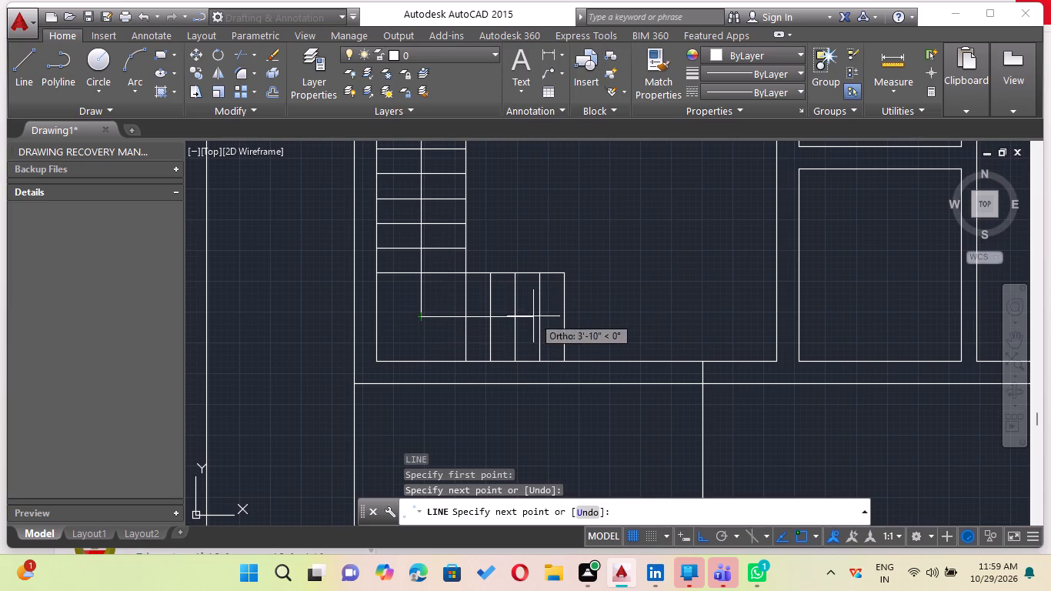
scroll(543, 318, "up", 1)
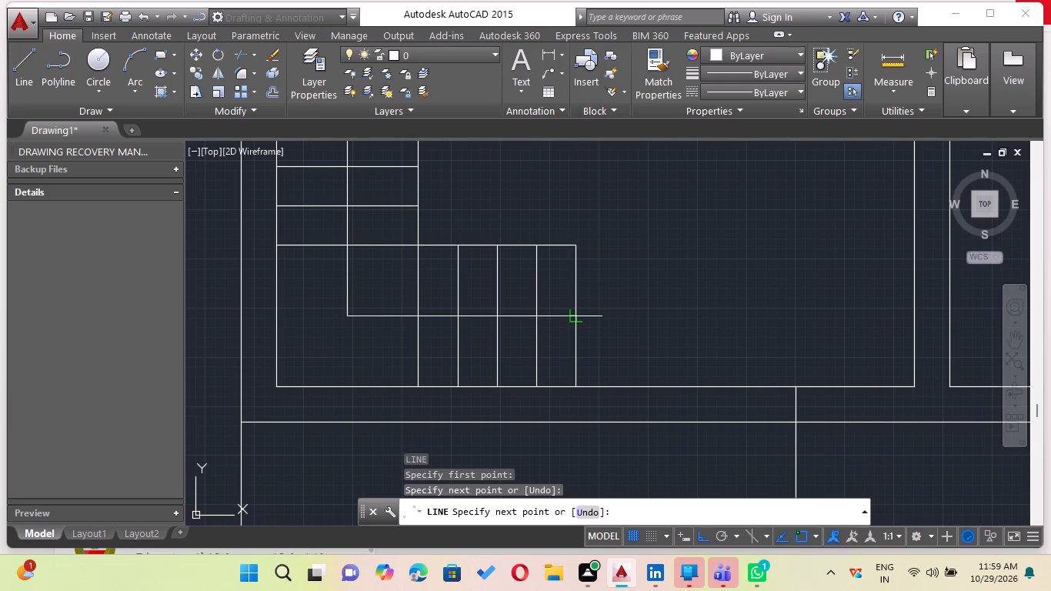
left_click(579, 312)
key("Escape")
scroll(553, 318, "down", 3)
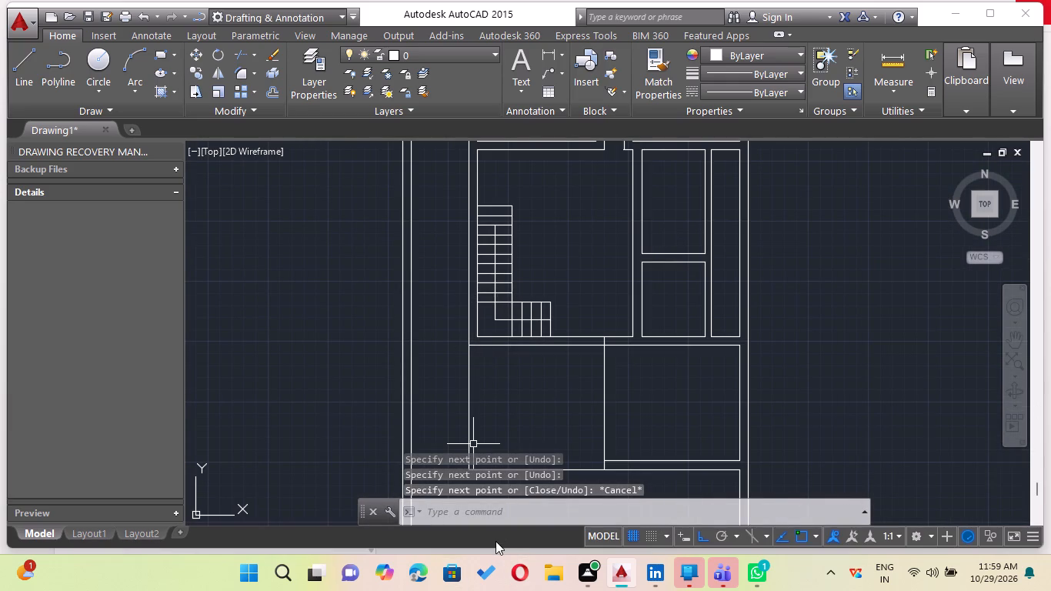
Offset the inner edge lines of both stair flights 3" towards the open room.
key("o")
key("Return")
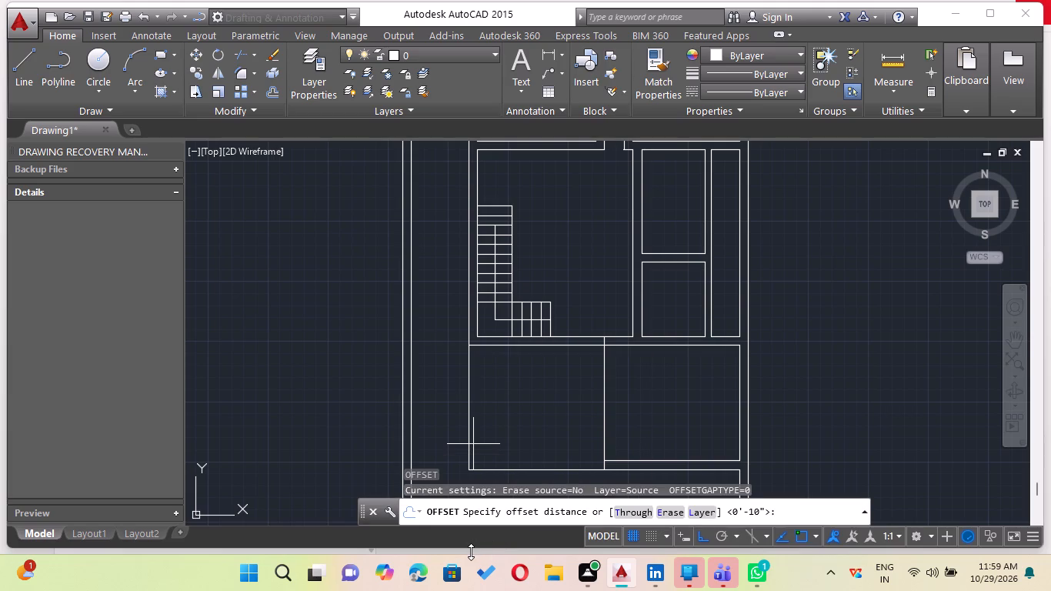
key("3")
key("shift+quotedbl")
key("Return")
scroll(505, 287, "up", 2)
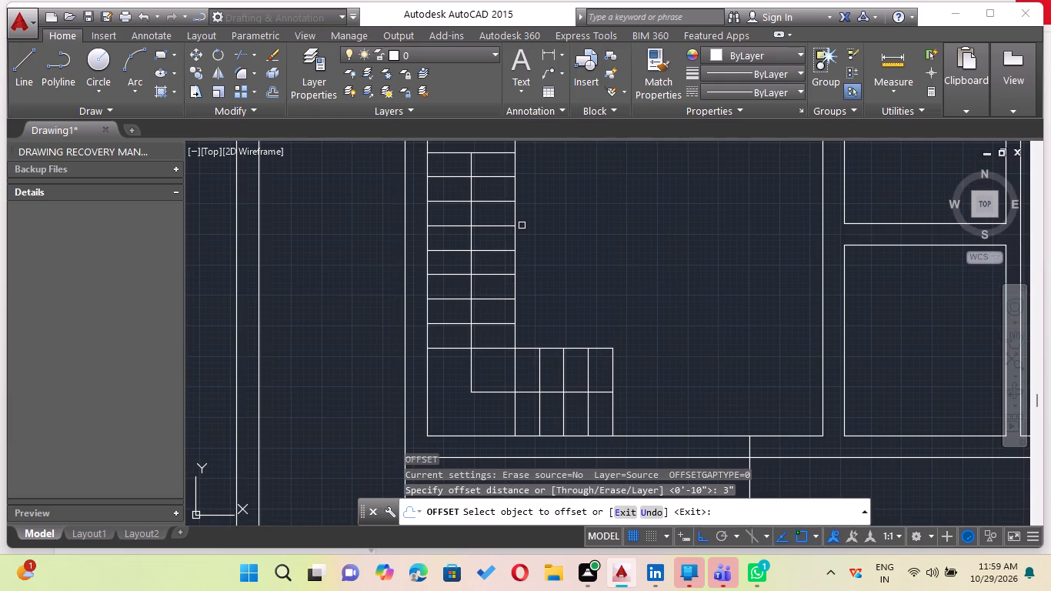
left_click_drag(513, 240, 522, 240)
left_click_drag(572, 239, 579, 249)
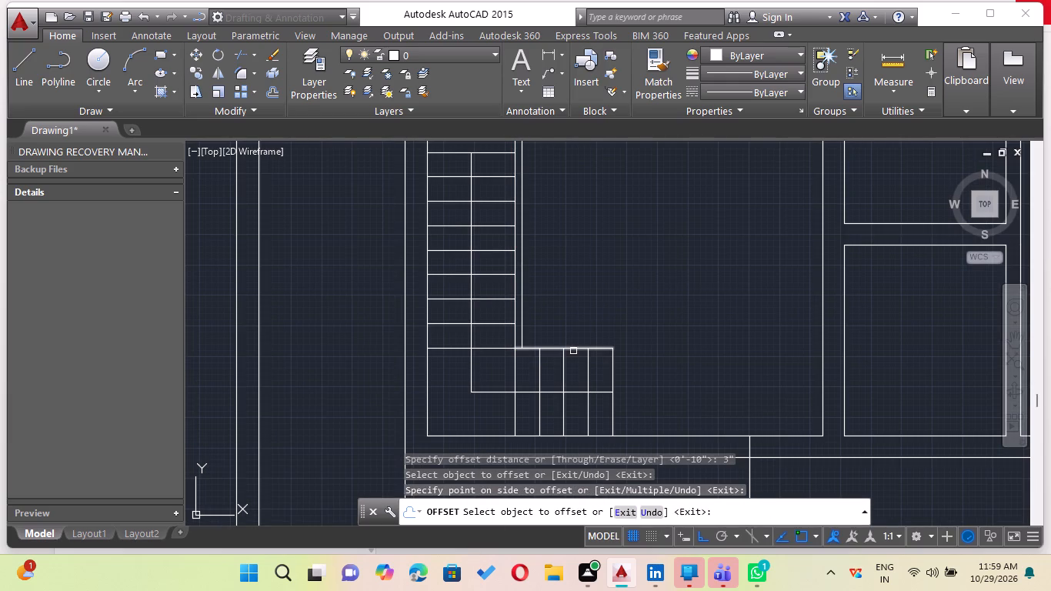
left_click(573, 350)
left_click(573, 328)
key("Escape")
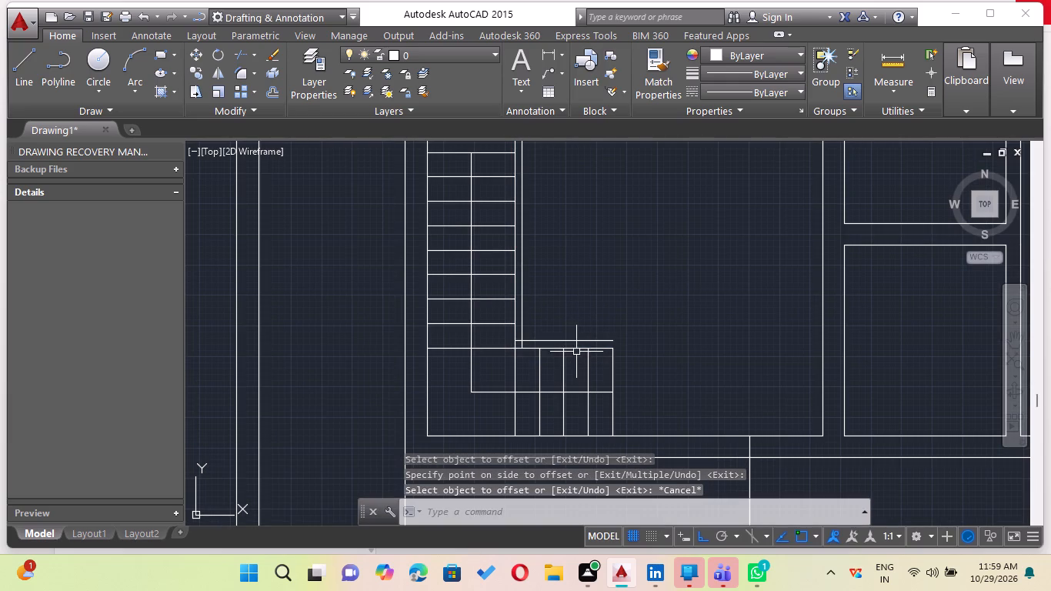
Trim the overlapping ends of the two 3" offset lines into a clean corner at the stair's inner turn.
key("t")
key("r")
key("Return")
key("Return")
scroll(492, 349, "up", 3)
left_click(595, 315)
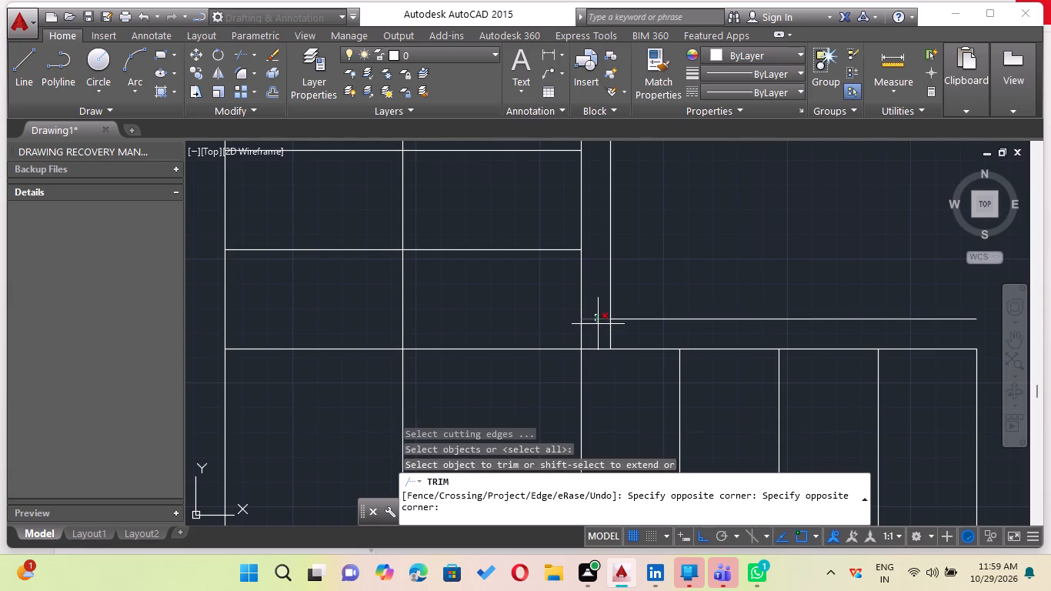
left_click(599, 326)
left_click(609, 335)
scroll(609, 284, "down", 3)
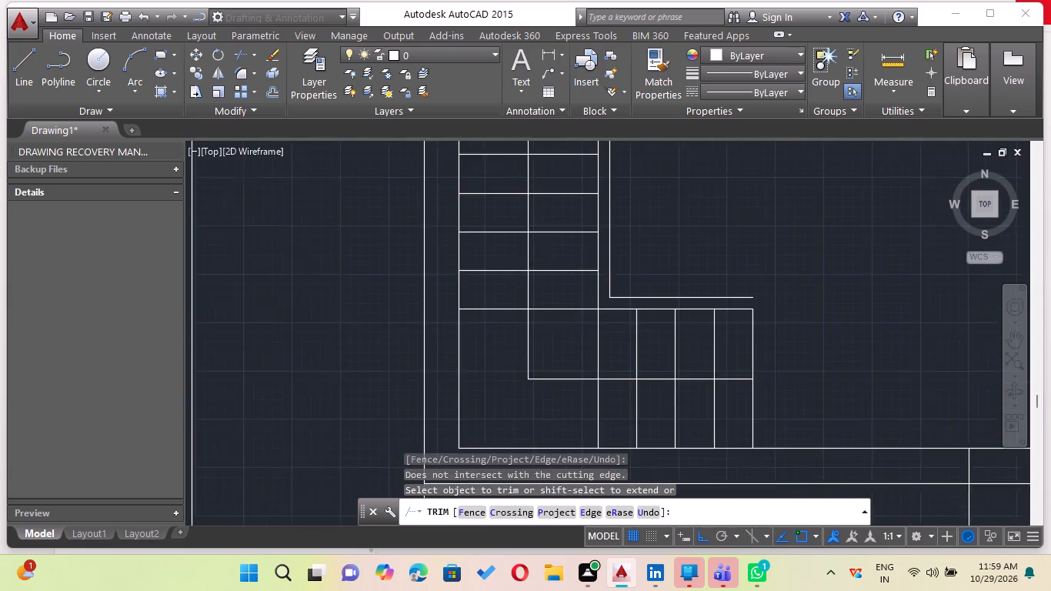
middle_click_drag(609, 292, 591, 396)
key("Escape")
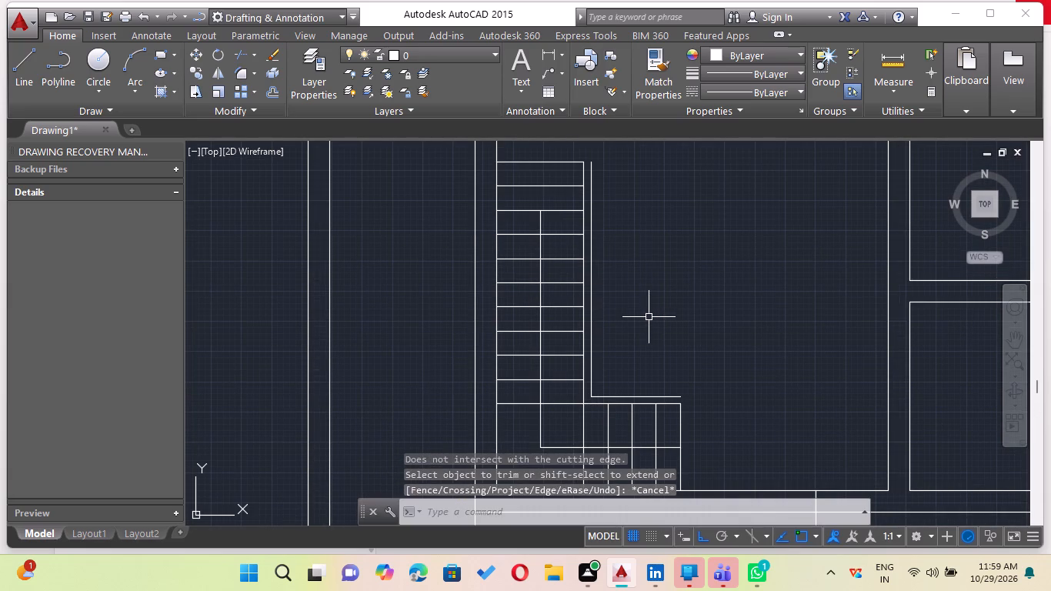
Draw a 3" vertical line closing the gap between the edge lines at the lower flight's outer end.
key("l")
key("Return")
scroll(675, 396, "up", 2)
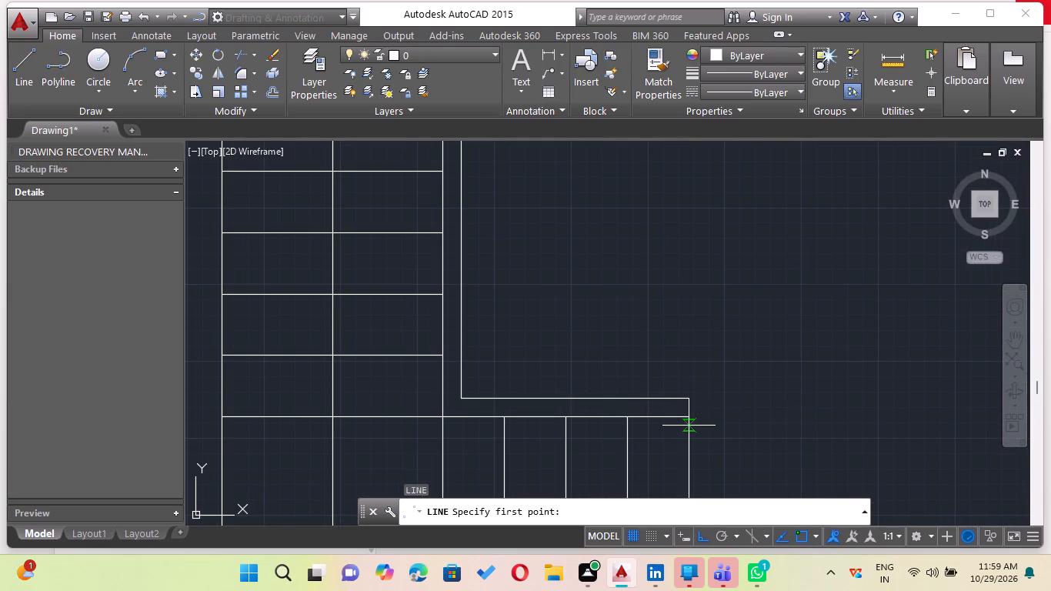
left_click(689, 417)
scroll(689, 398, "up", 5)
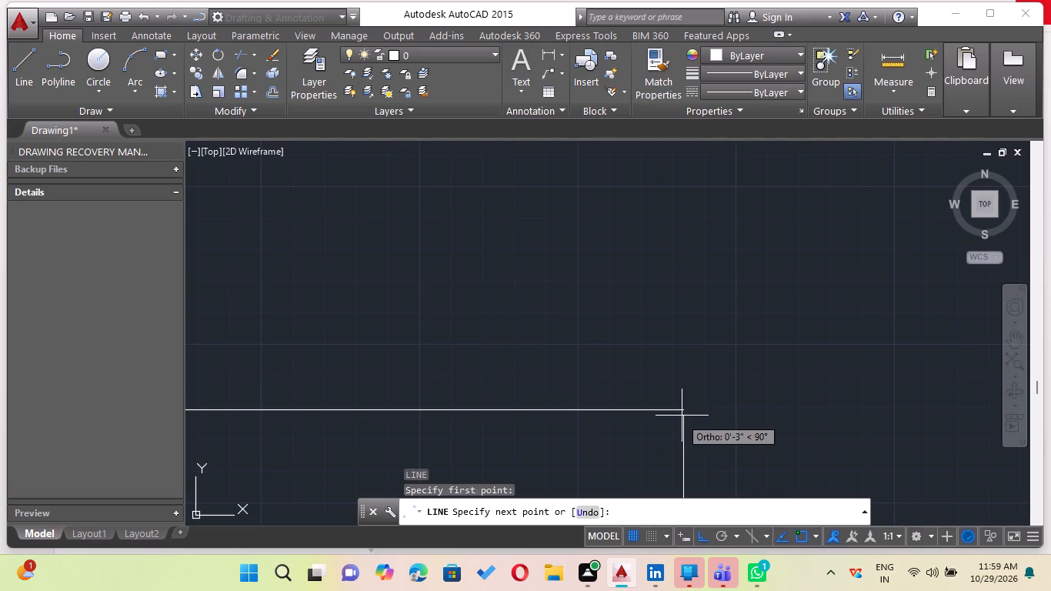
left_click(683, 412)
key("Escape")
Draw a short horizontal line closing the gap between the edge lines at the left flight's top end.
scroll(552, 349, "down", 3)
scroll(434, 321, "down", 1)
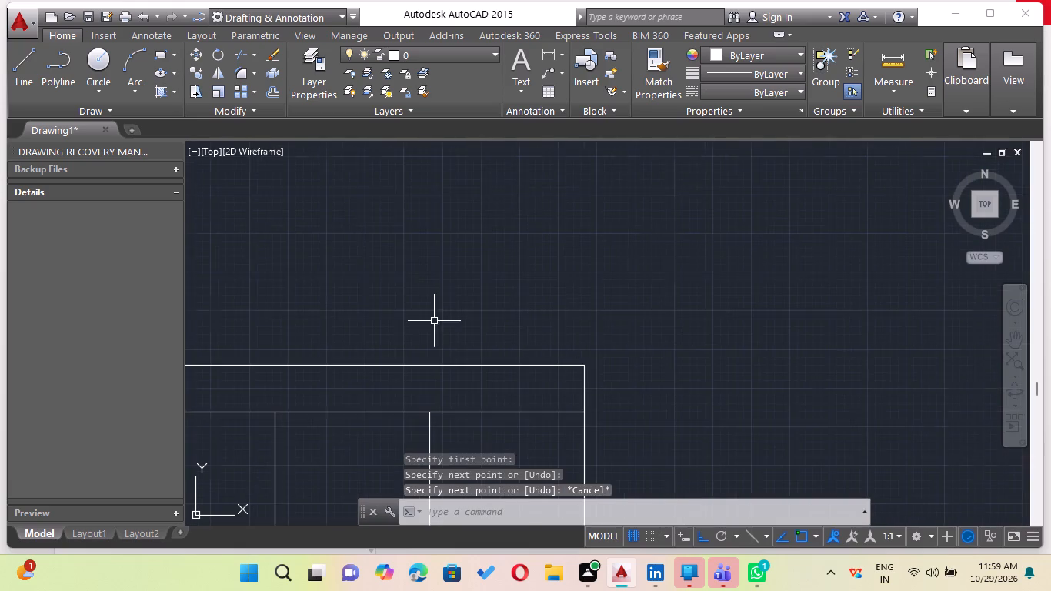
scroll(434, 321, "down", 2)
middle_click_drag(449, 339, 729, 469)
scroll(614, 295, "down", 1)
middle_click_drag(612, 296, 604, 366)
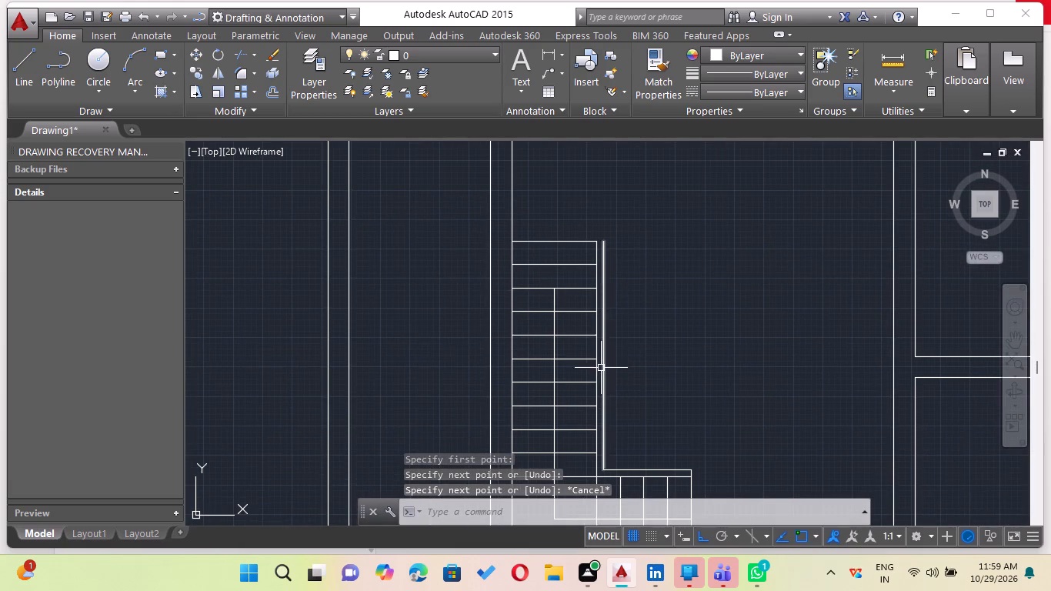
key("space")
scroll(606, 239, "up", 2)
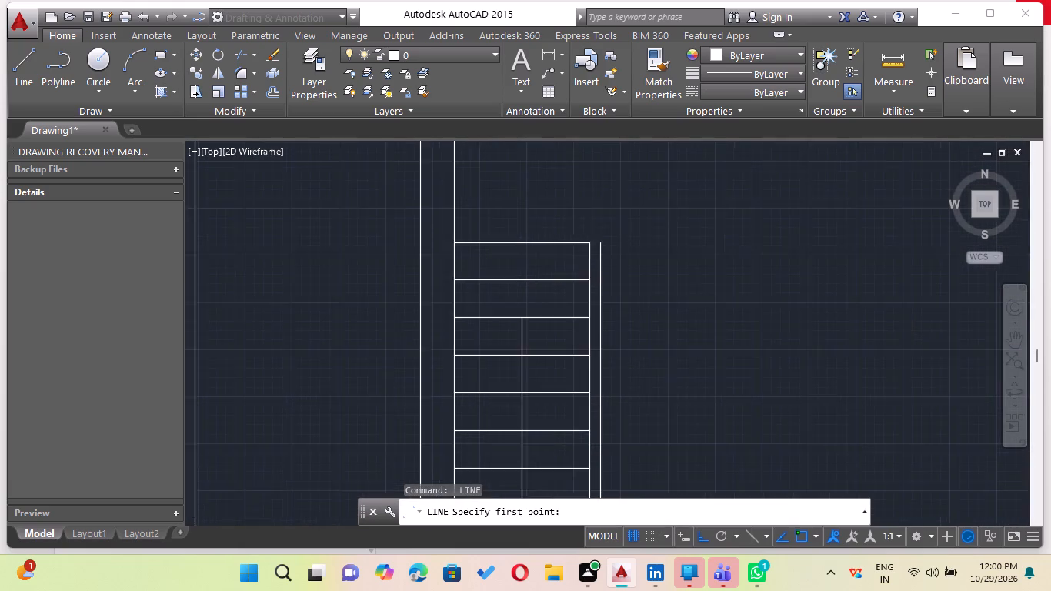
scroll(599, 230, "up", 1)
left_click(572, 265)
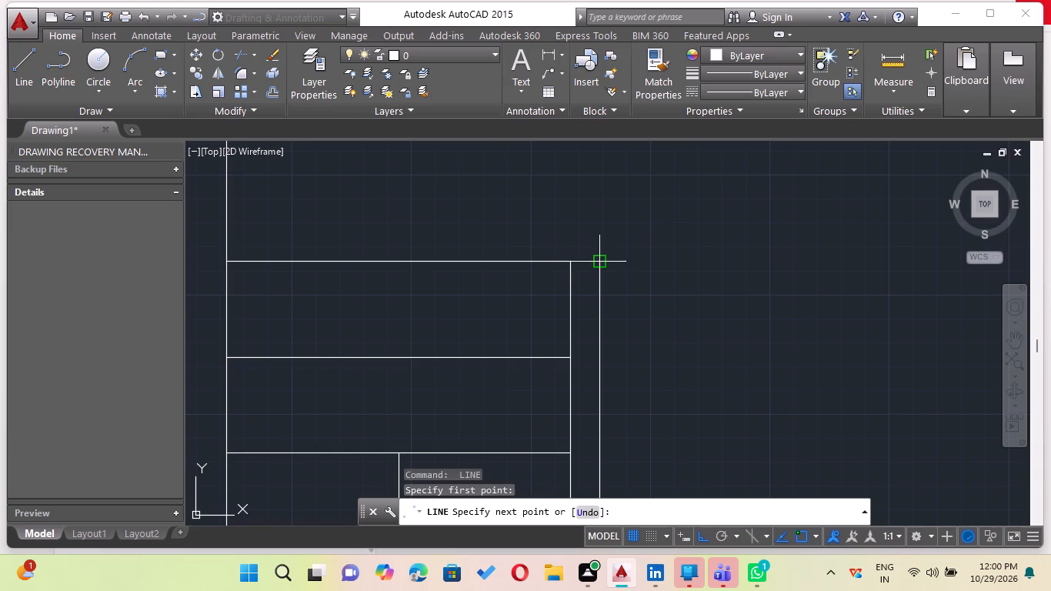
left_click(602, 262)
key("Escape")
Draw a 3' vertical line upward from the bottom wall of the lower small room right of the stair room, near its right corner.
scroll(626, 292, "down", 2)
scroll(738, 345, "down", 4)
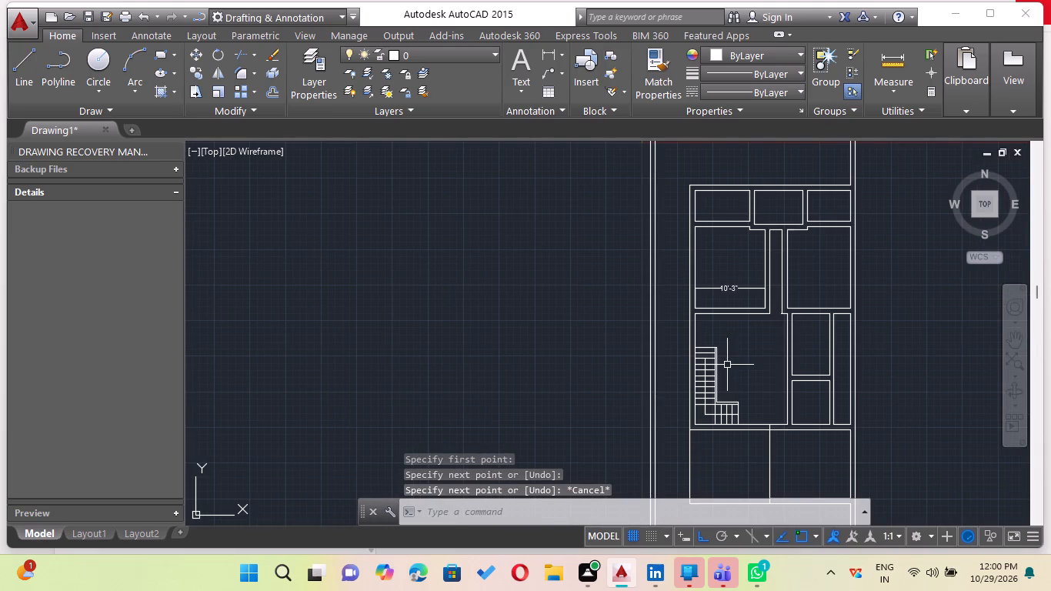
middle_click_drag(724, 386, 621, 326)
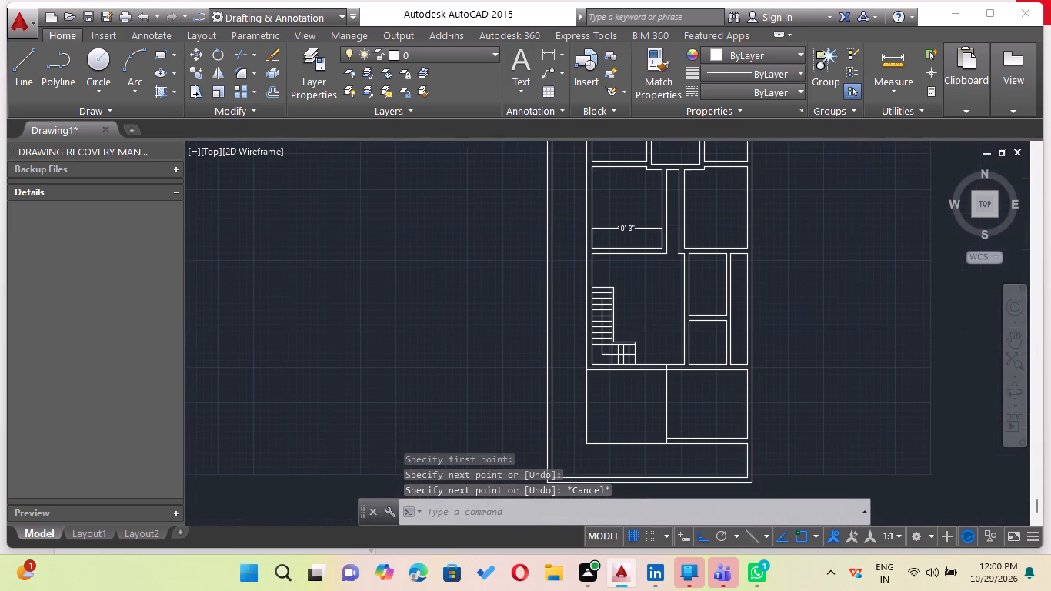
middle_click_drag(621, 326, 620, 324)
scroll(643, 317, "down", 1)
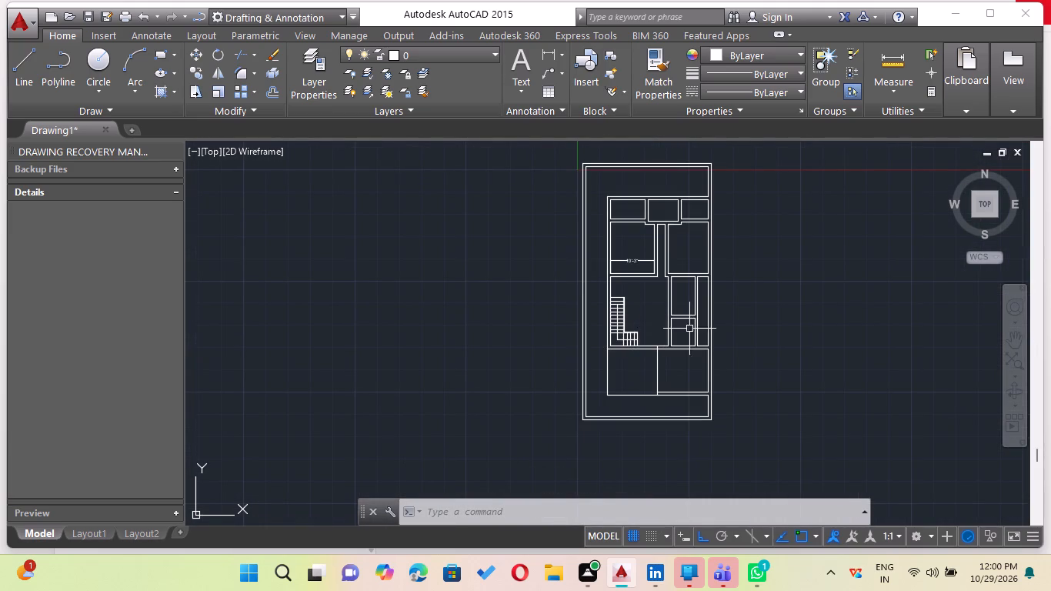
scroll(689, 328, "up", 3)
middle_click_drag(672, 340, 521, 342)
scroll(501, 340, "up", 1)
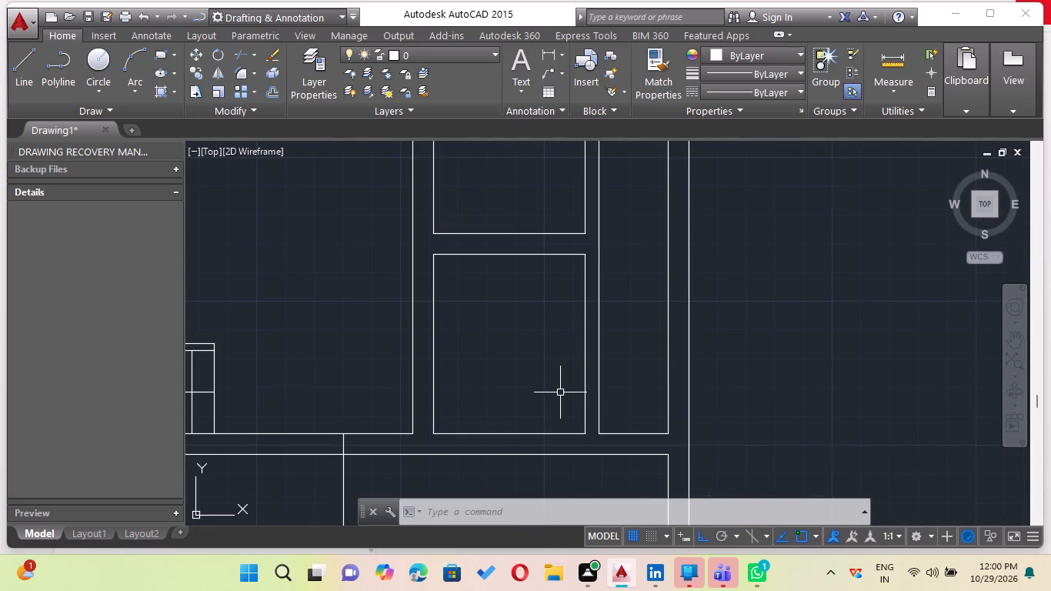
key("l")
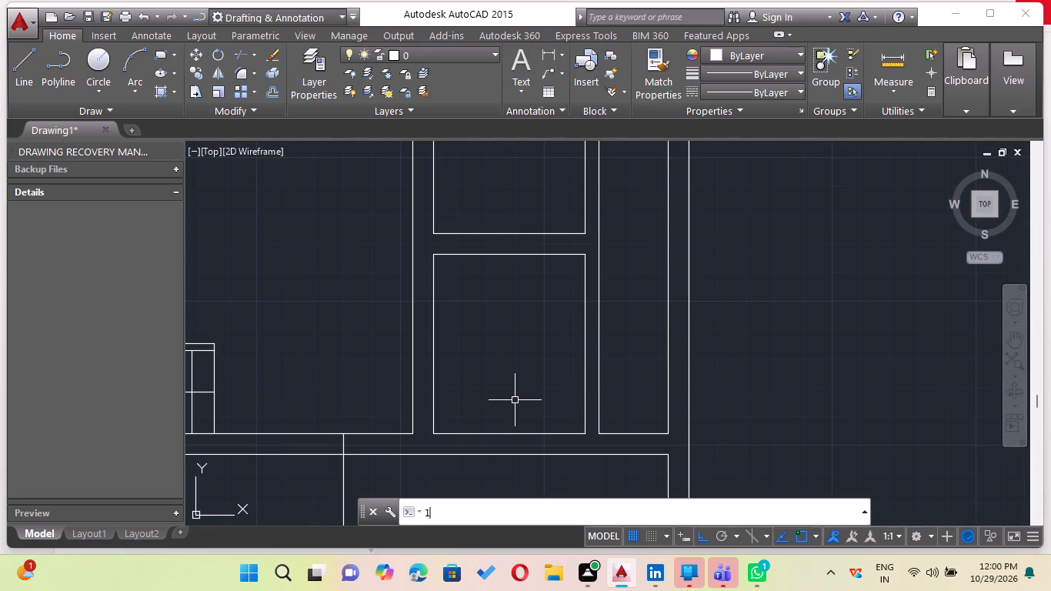
key("Return")
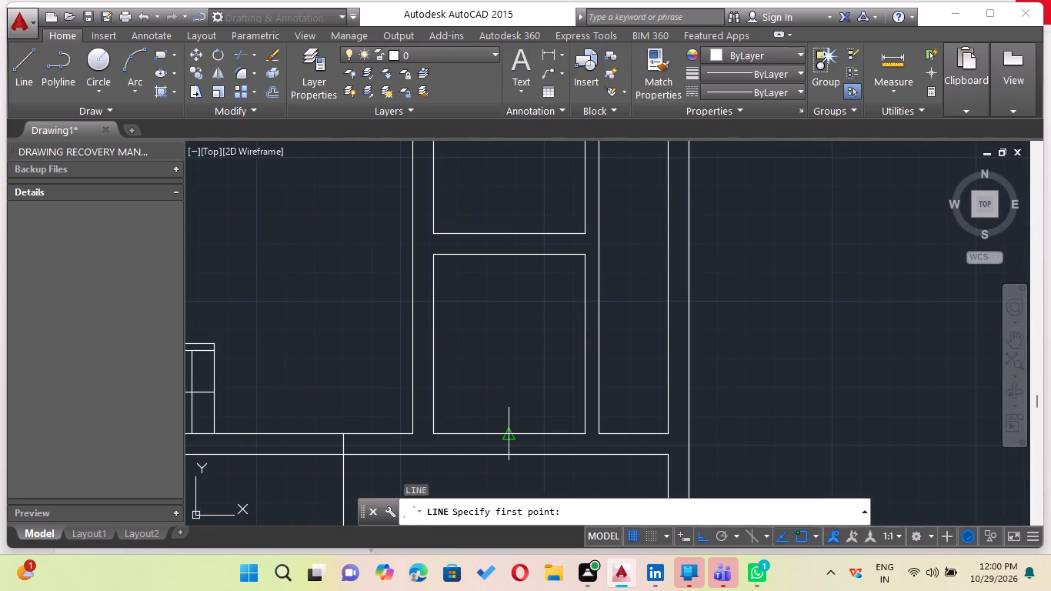
scroll(557, 436, "up", 2)
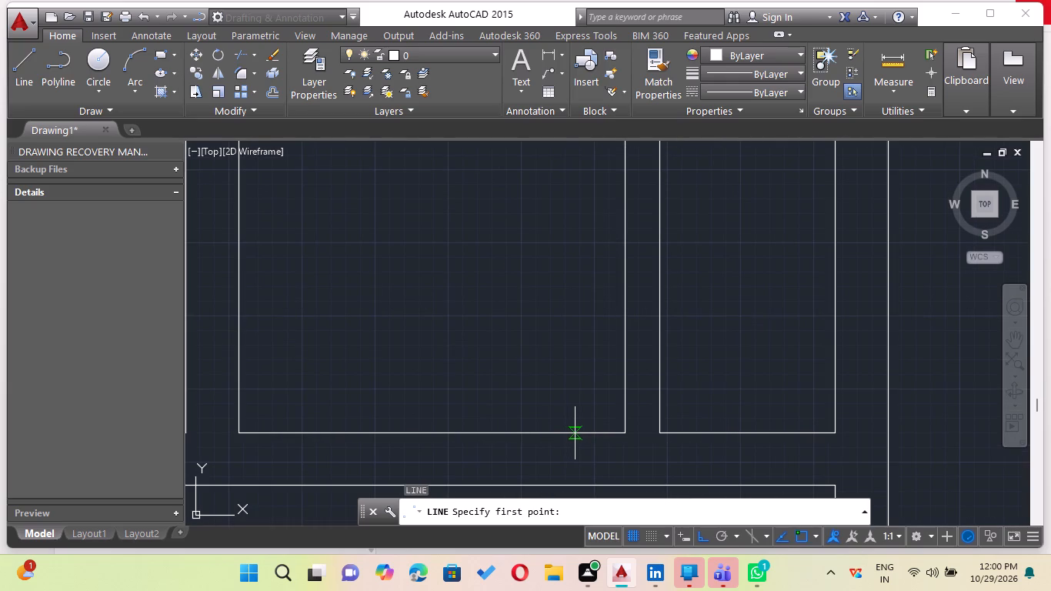
left_click(575, 433)
scroll(583, 292, "down", 2)
middle_click_drag(571, 302, 566, 399)
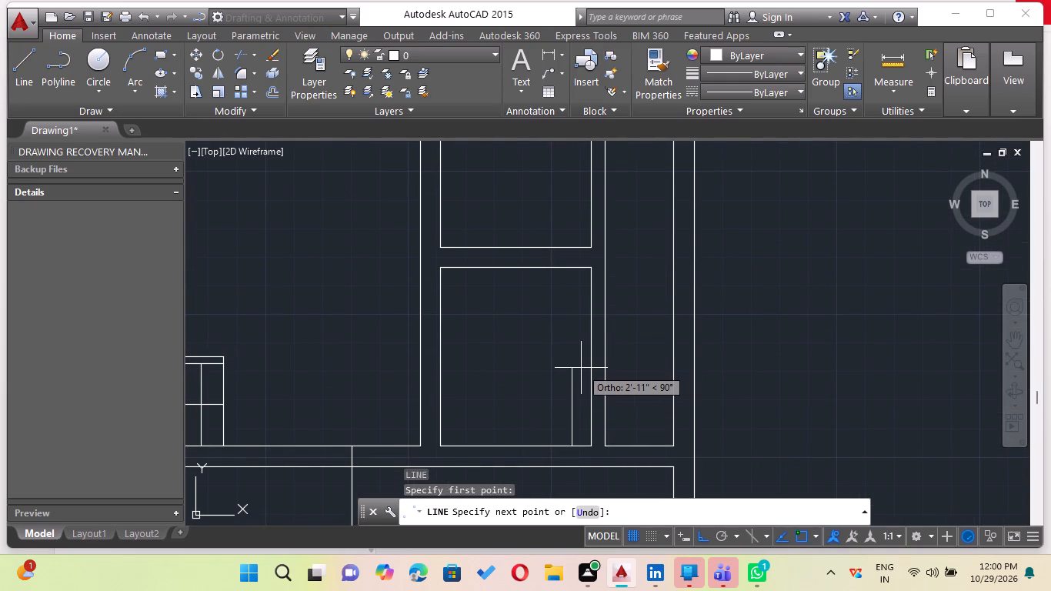
key("3")
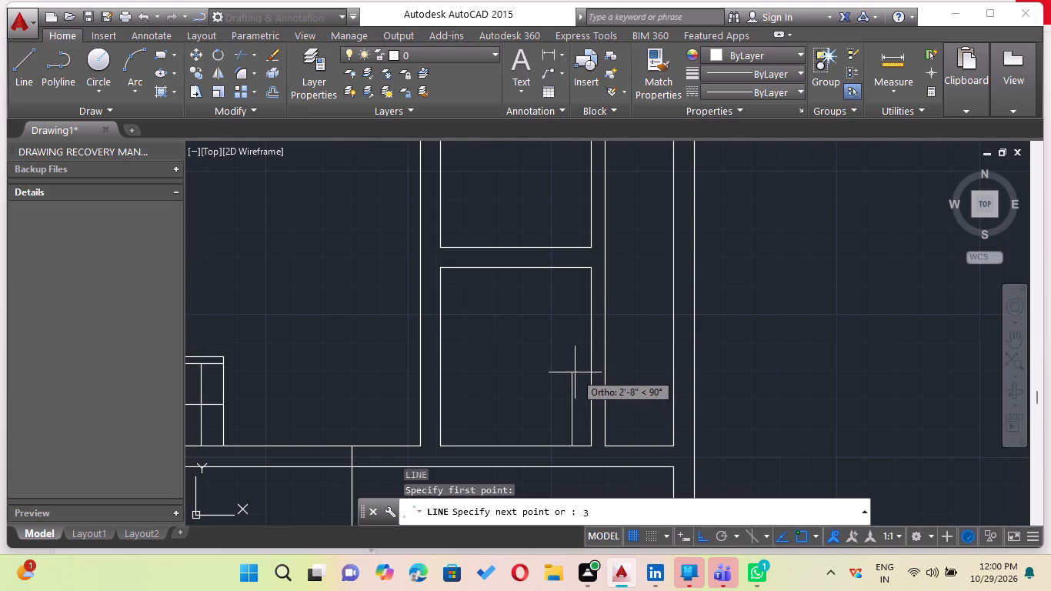
key("apostrophe")
key("Return")
key("Escape")
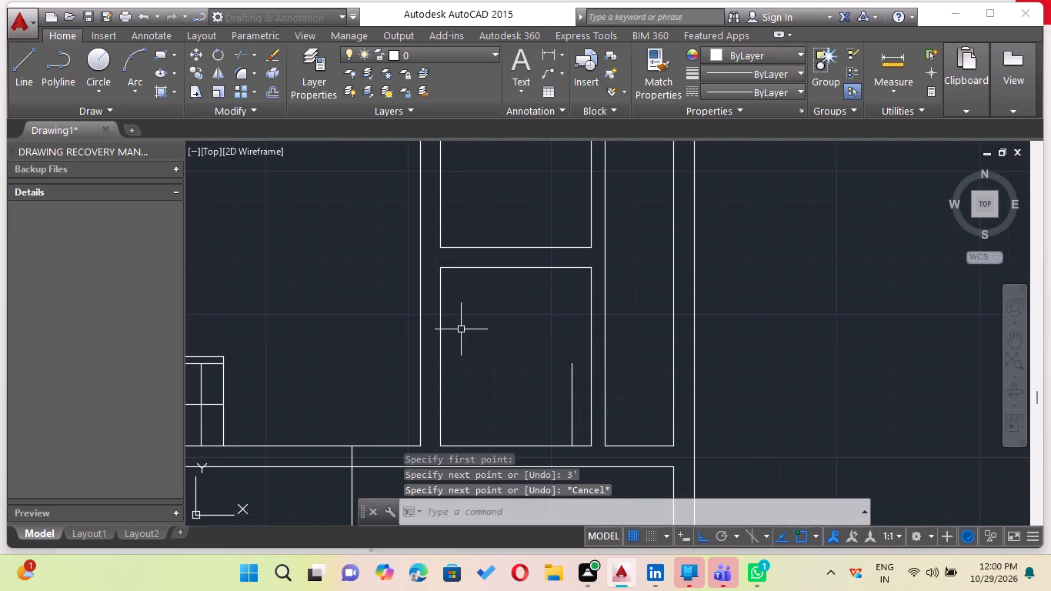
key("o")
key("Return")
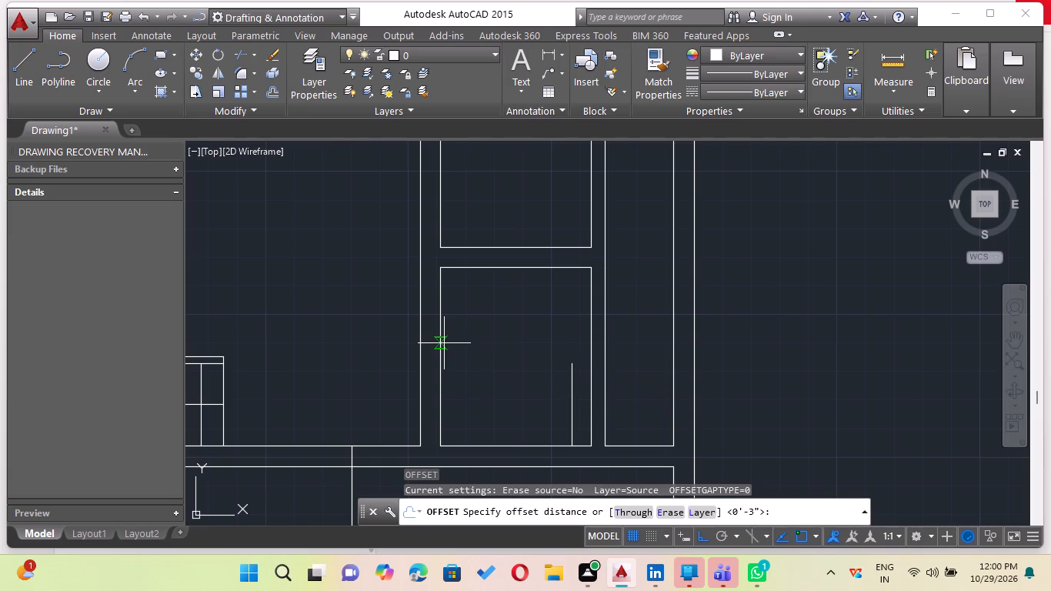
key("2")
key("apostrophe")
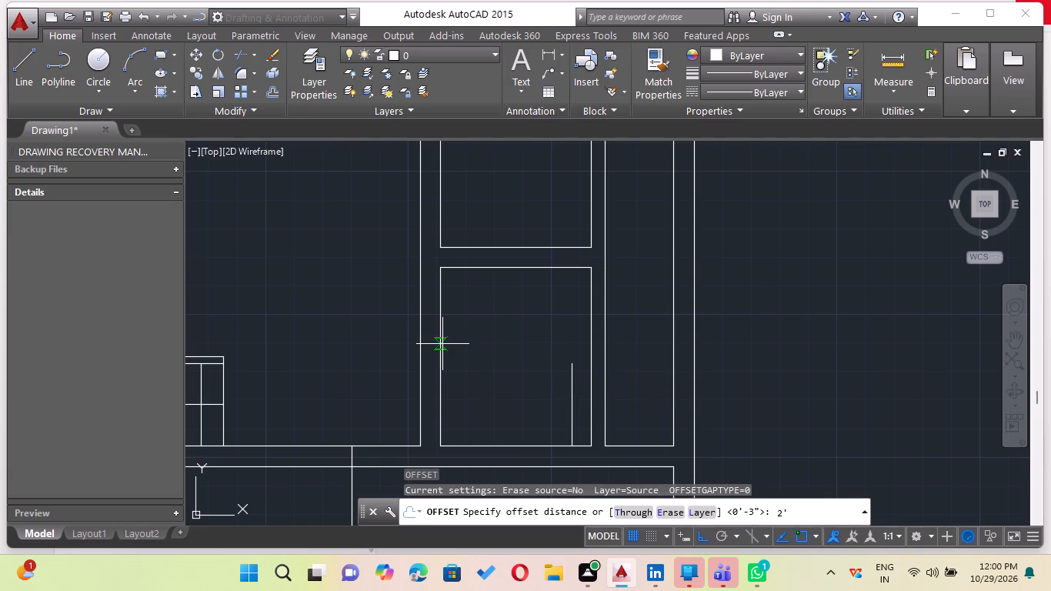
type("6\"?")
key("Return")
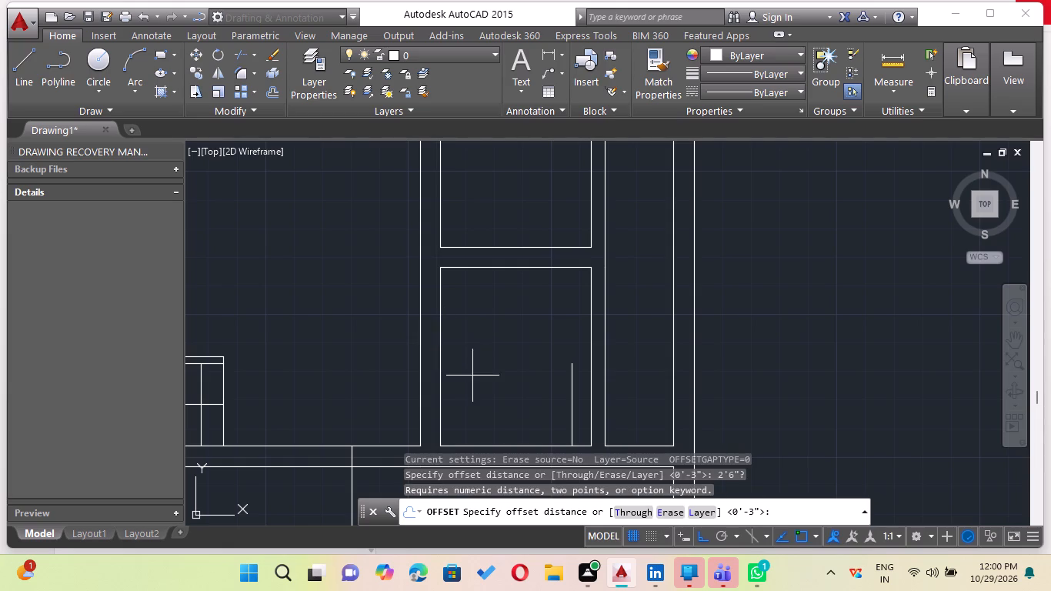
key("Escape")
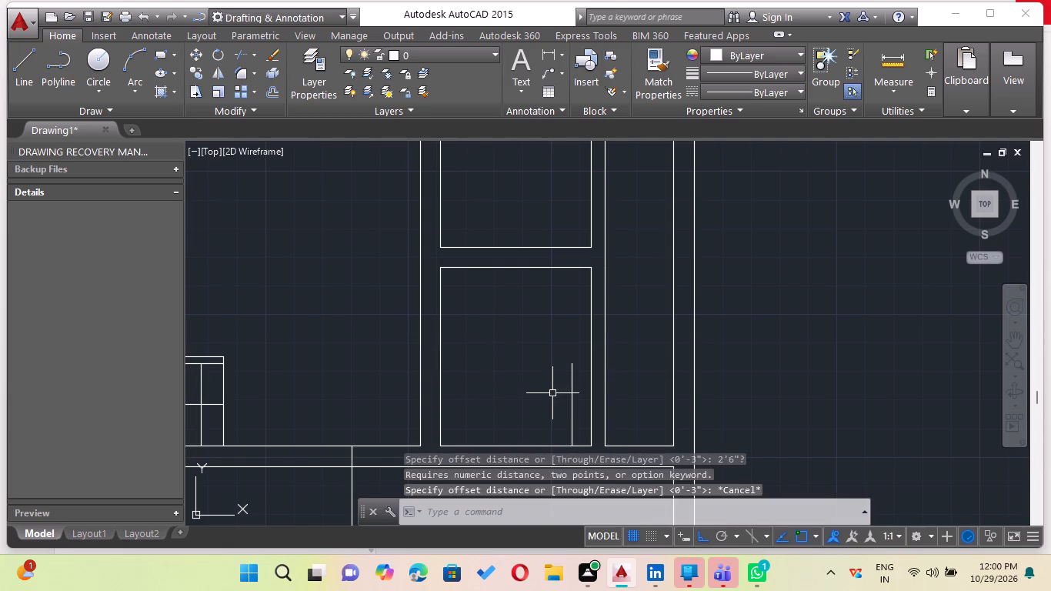
Offset the 3' vertical line in the lower small room by 2'6" to the left.
key("o")
key("Return")
type("2'")
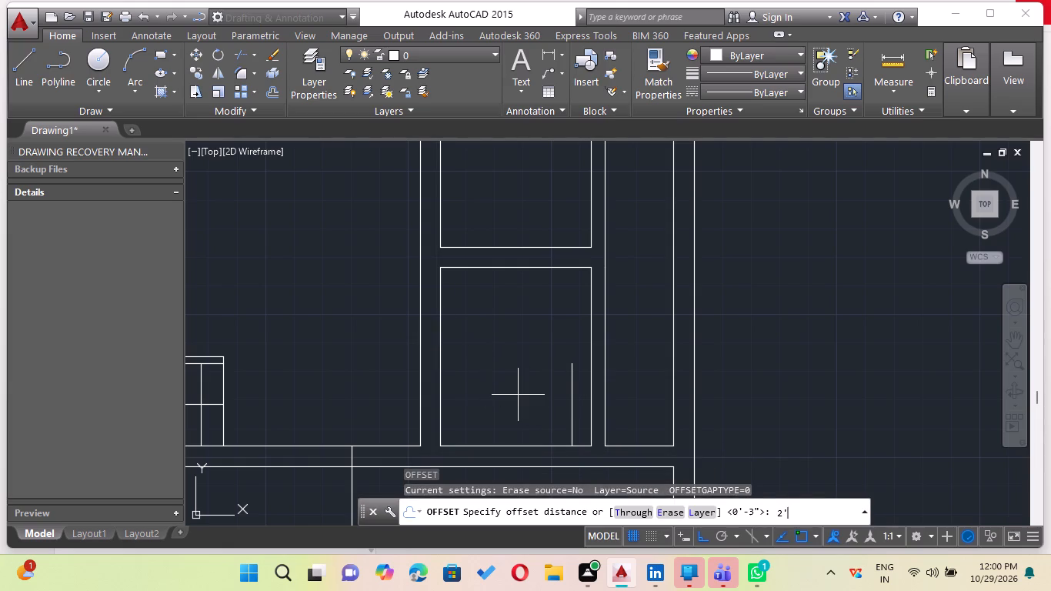
key("6")
key("shift+quotedbl")
key("Return")
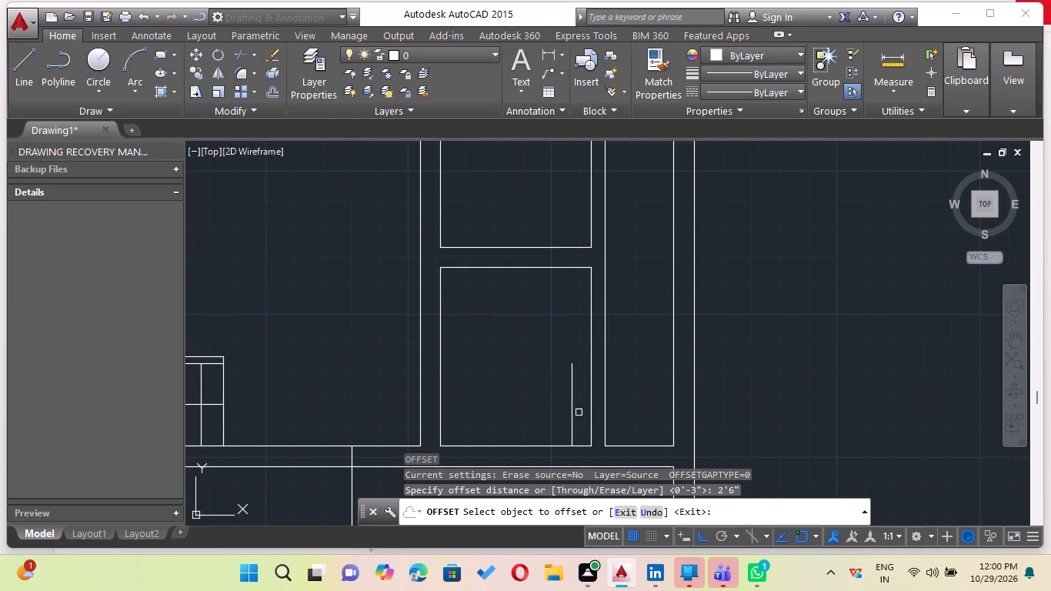
left_click_drag(571, 410, 560, 412)
left_click(527, 416)
key("Escape")
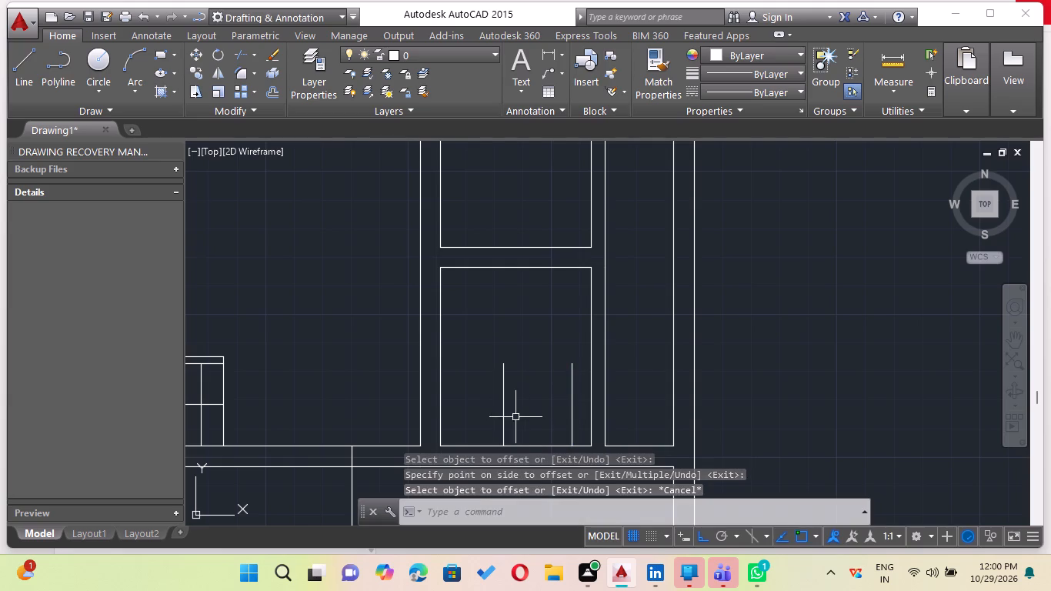
Offset the original 3' vertical line by 1" to the left to form the door leaf's thickness.
key("o")
key("Return")
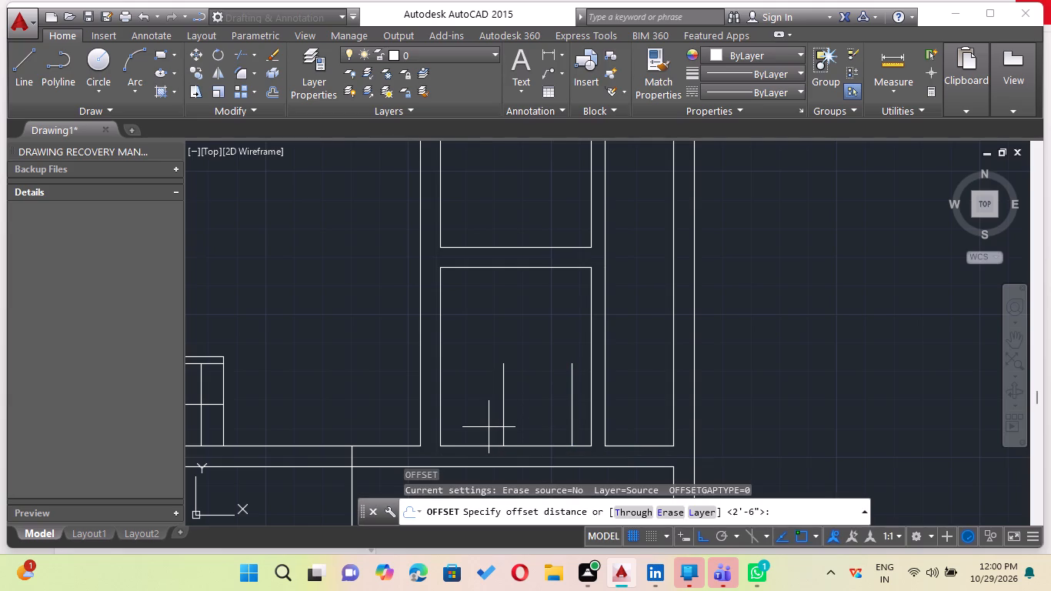
key("1")
key("shift+quotedbl")
key("Return")
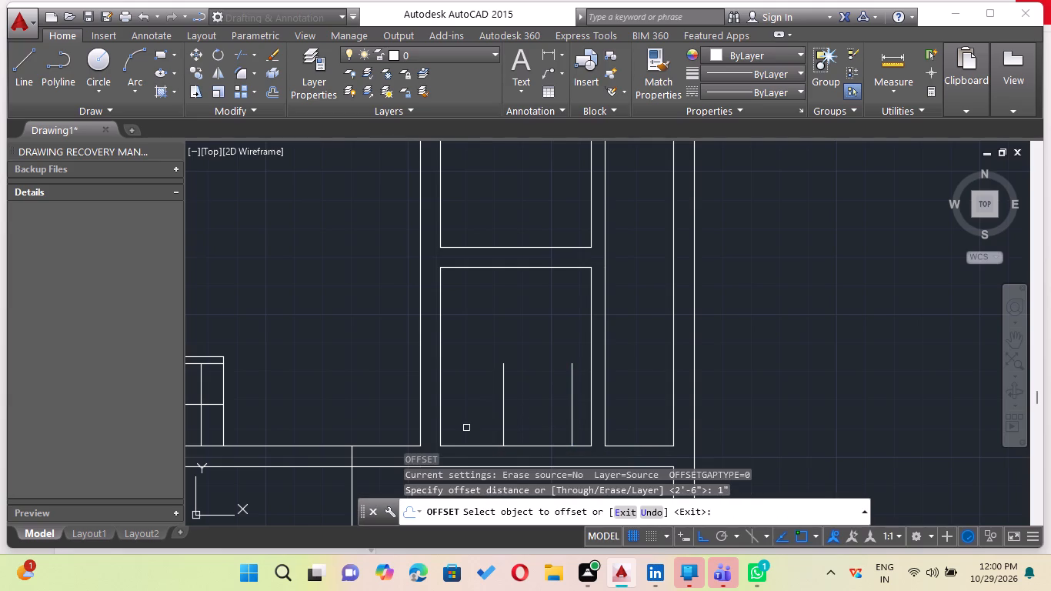
left_click(569, 408)
left_click(540, 415)
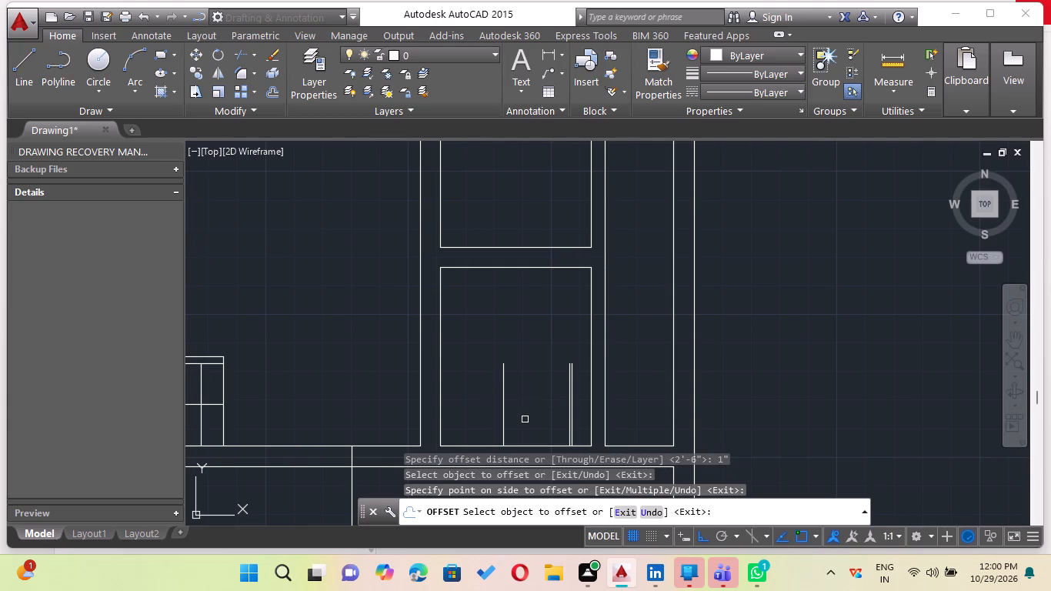
key("Escape")
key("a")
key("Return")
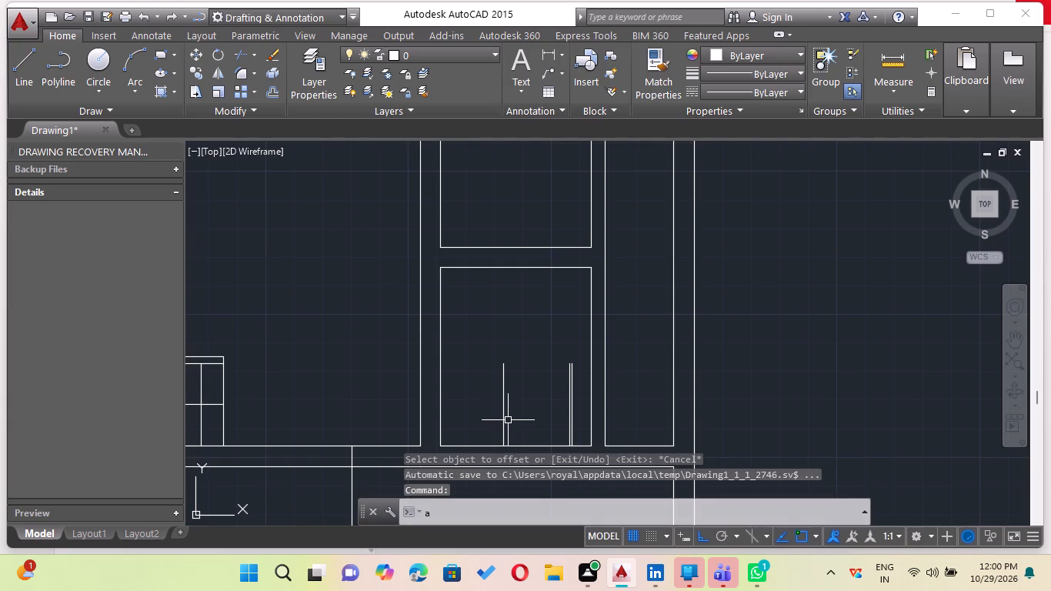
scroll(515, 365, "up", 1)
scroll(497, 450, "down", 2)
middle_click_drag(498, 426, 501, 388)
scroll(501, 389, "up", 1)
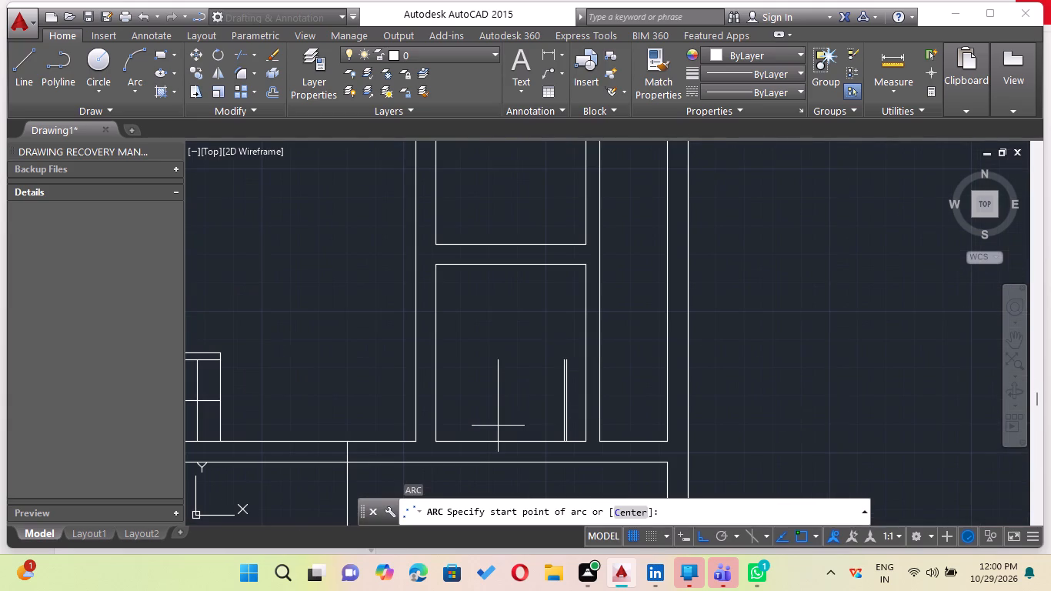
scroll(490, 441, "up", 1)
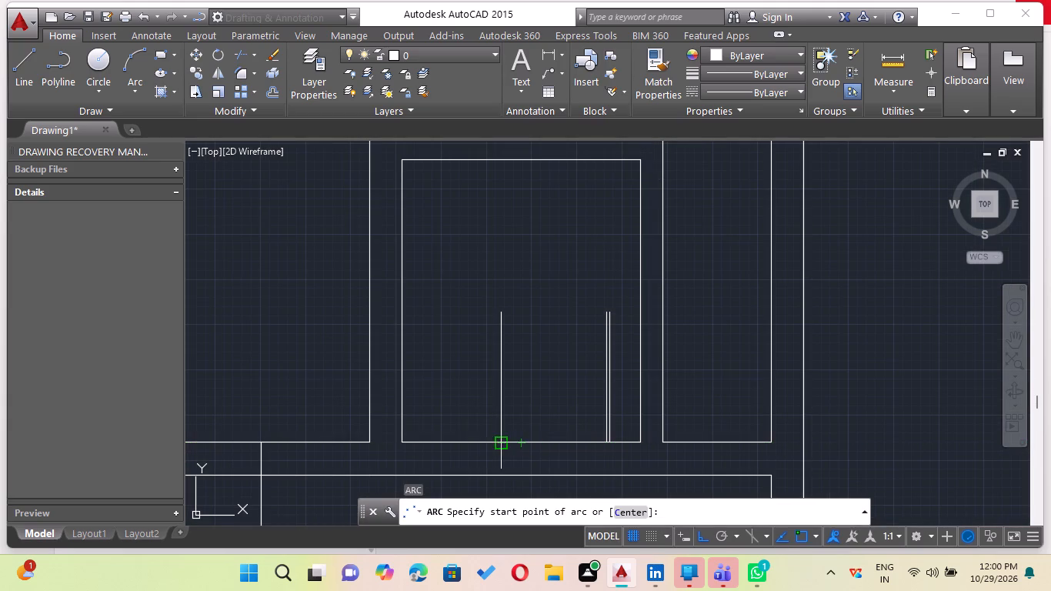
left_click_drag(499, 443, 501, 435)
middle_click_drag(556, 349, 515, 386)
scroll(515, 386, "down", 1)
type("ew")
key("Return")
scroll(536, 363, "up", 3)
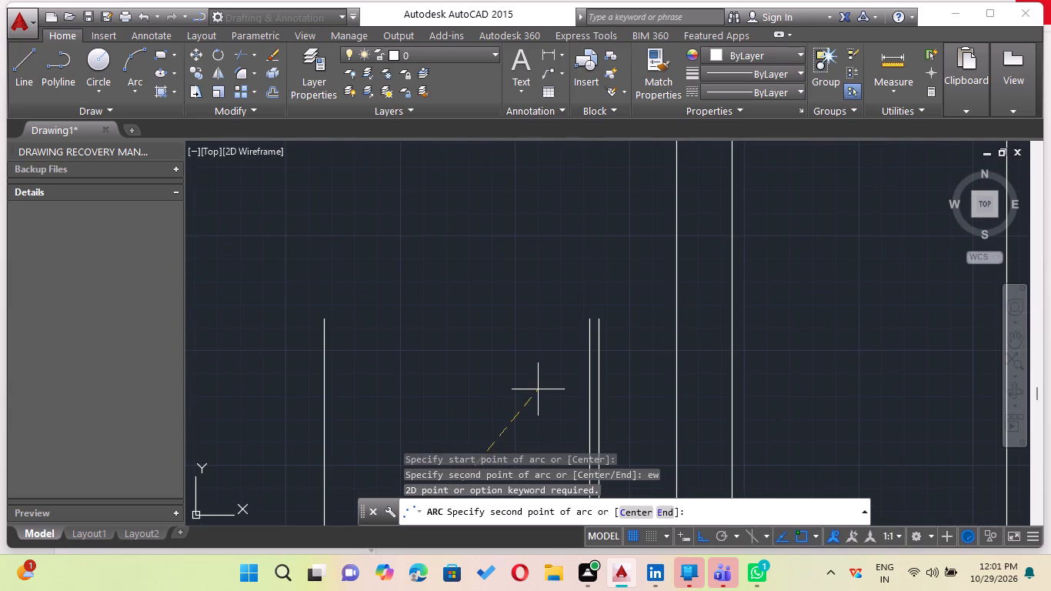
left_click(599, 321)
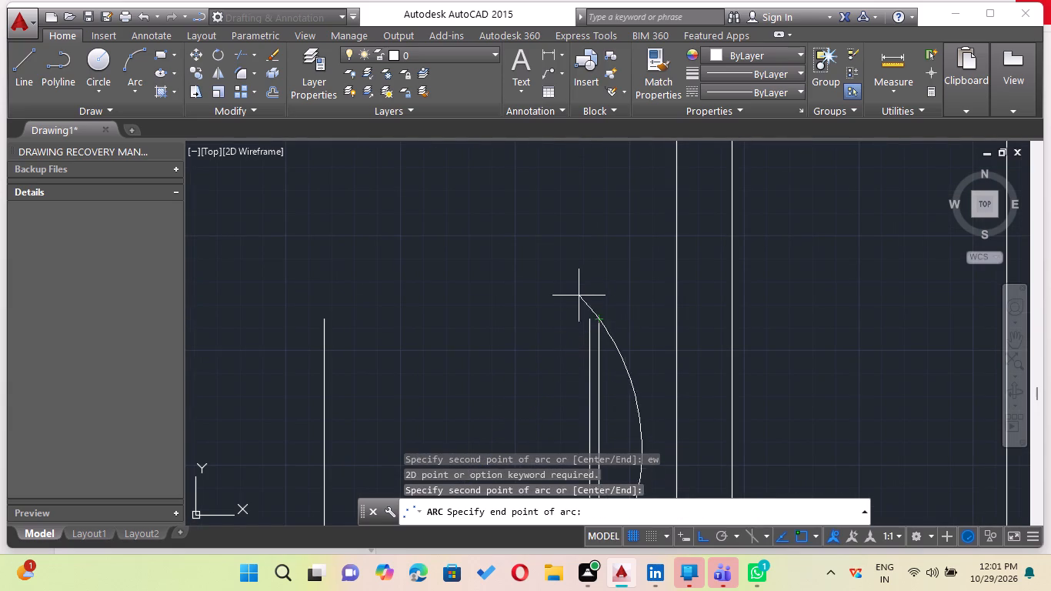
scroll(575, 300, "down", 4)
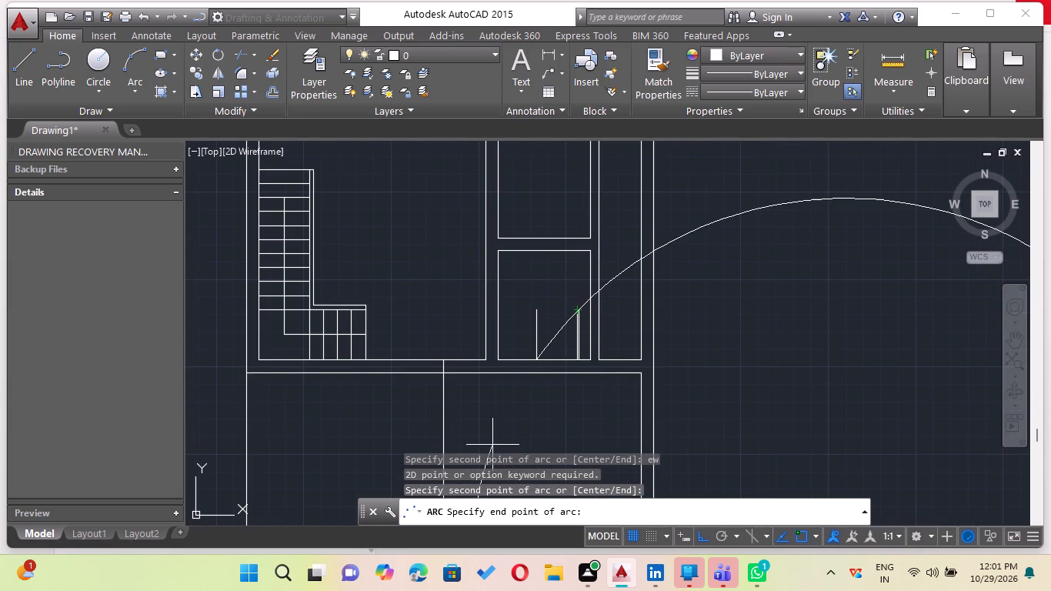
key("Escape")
Draw the door swing arc by start, end and radius from the leaf's top end to the foot of the 2'6" offset line.
key("a")
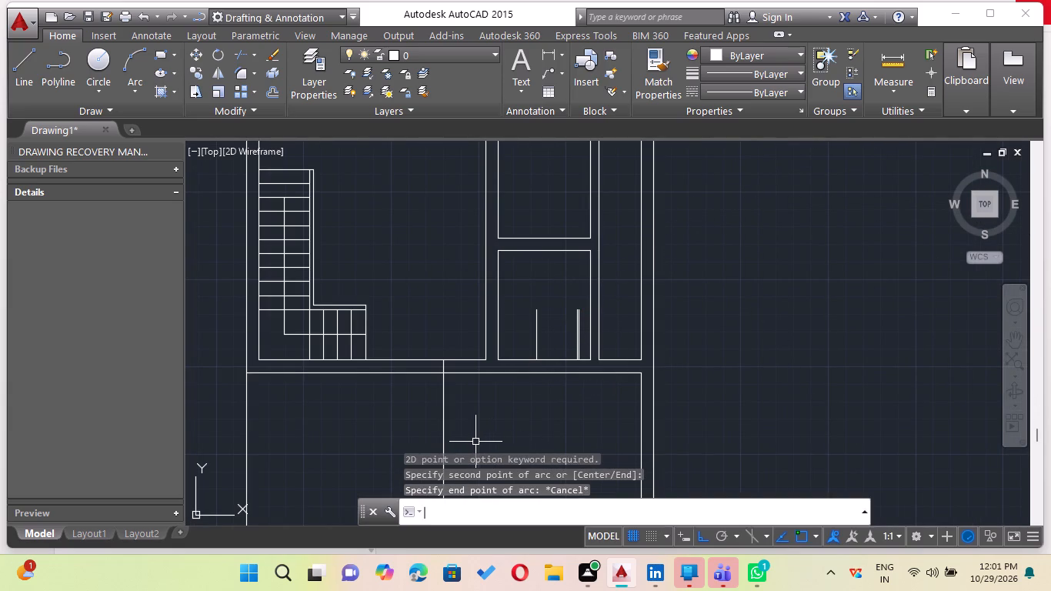
key("Return")
scroll(555, 302, "up", 2)
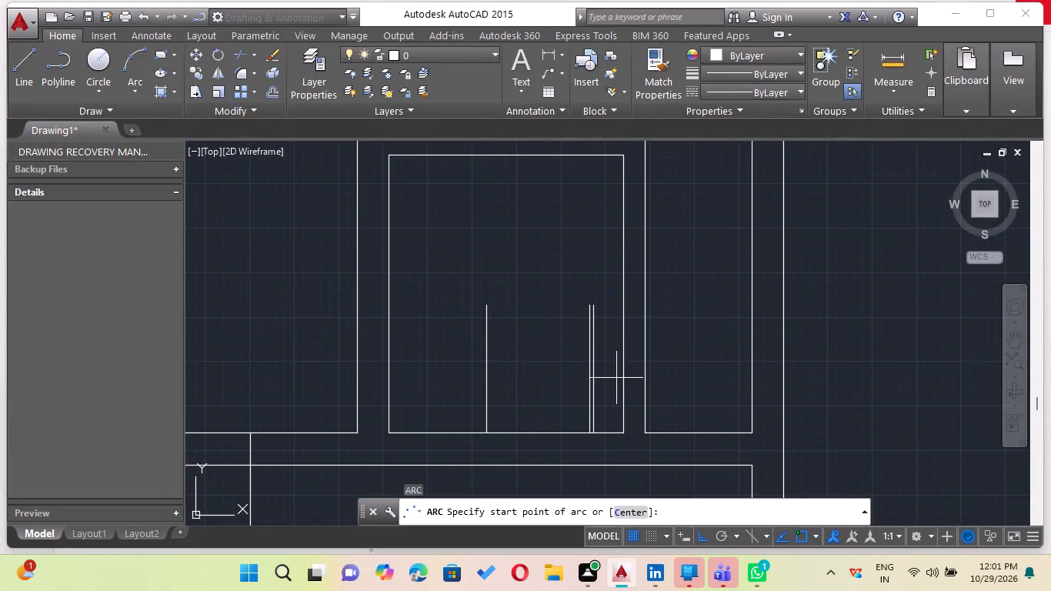
left_click(598, 305)
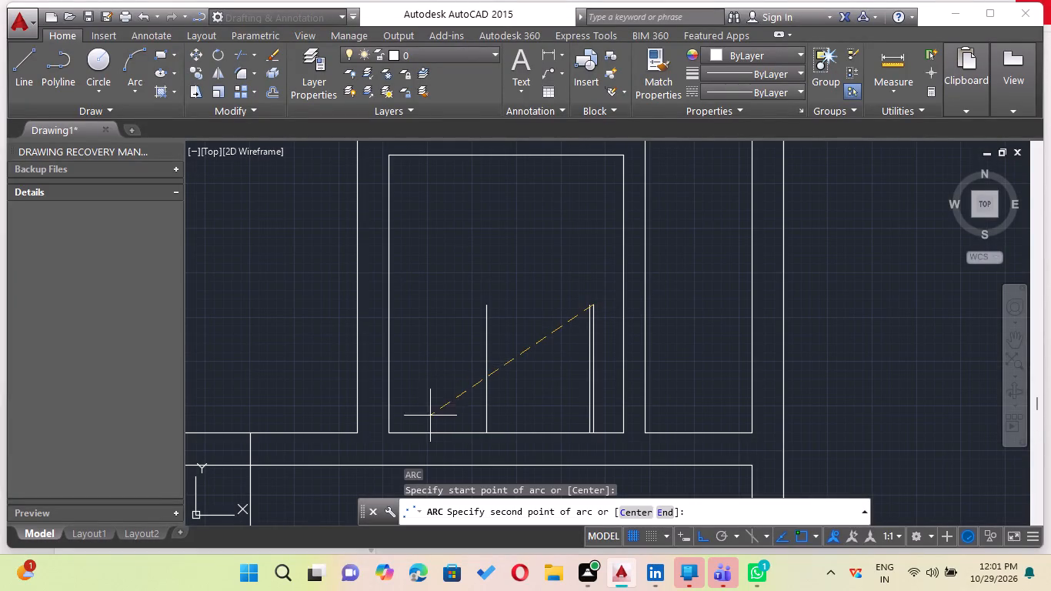
key("e")
key("Return")
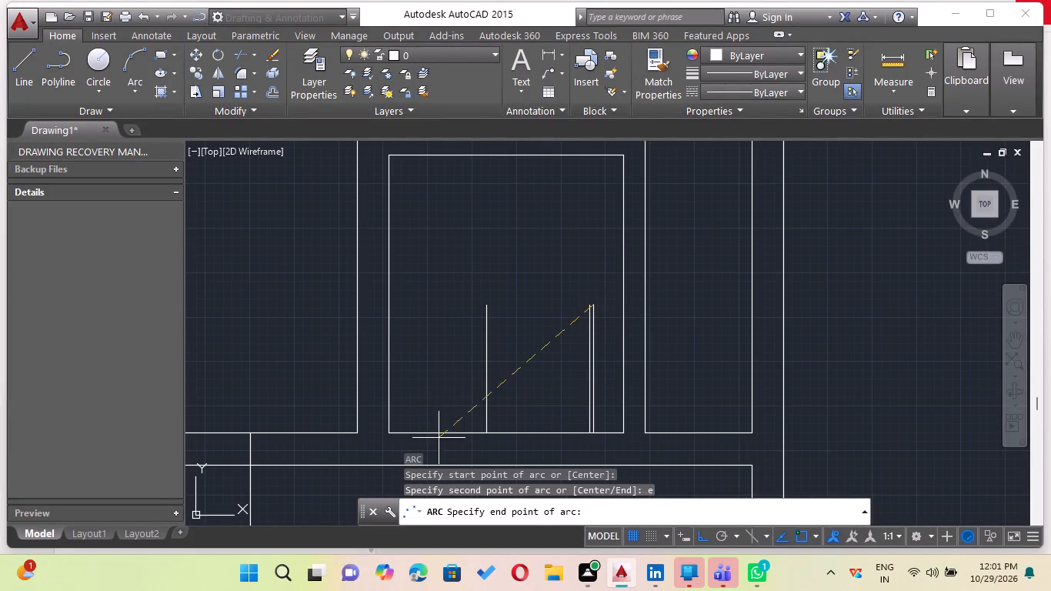
left_click(484, 431)
key("r")
key("Return")
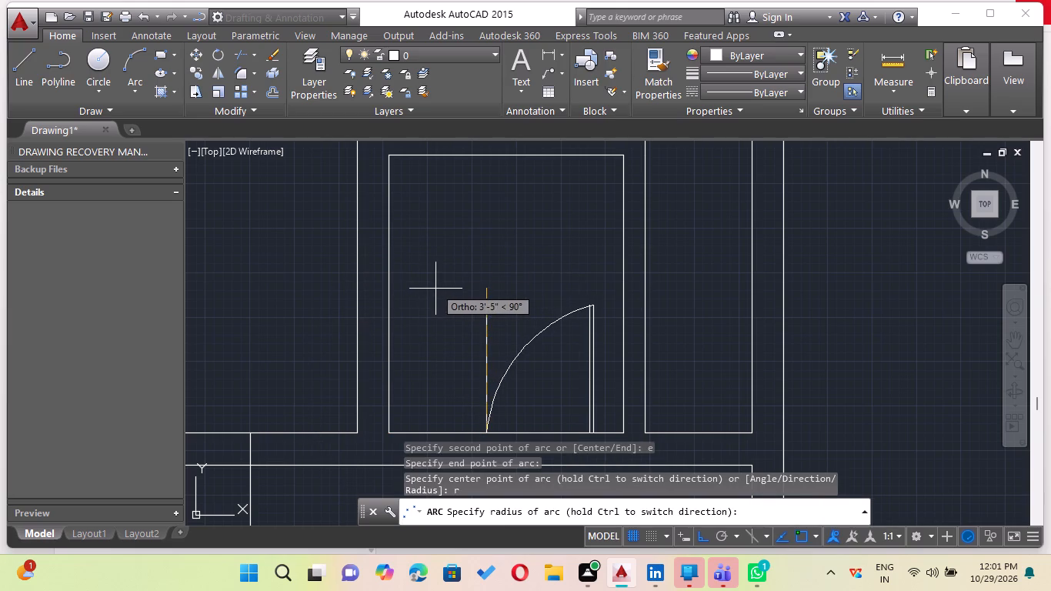
left_click(440, 310)
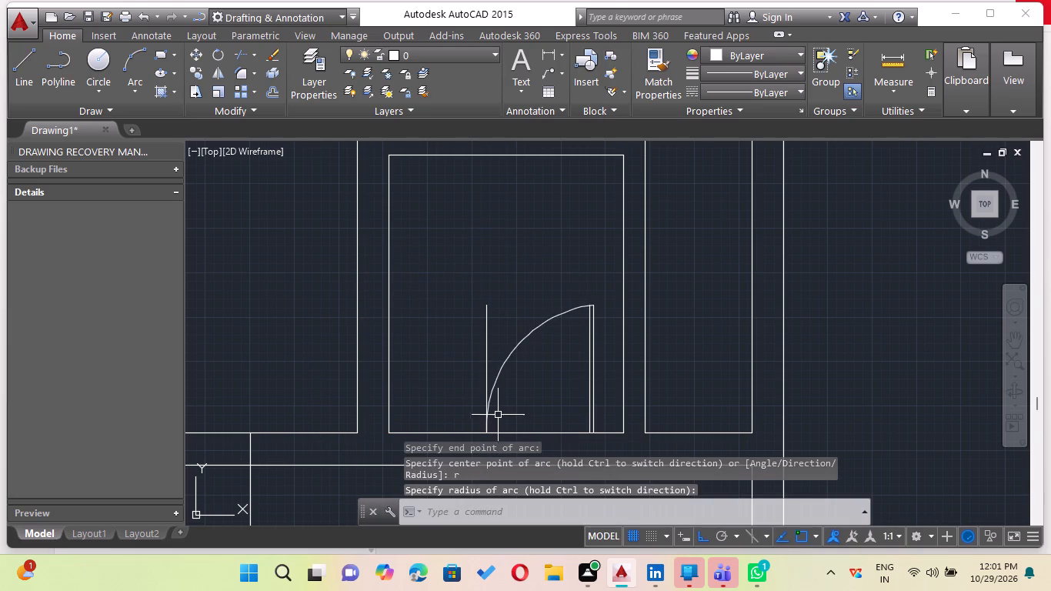
key("Escape")
Extend the door arc and both leaf lines down through the wall thickness to the wall's lower face.
key("e")
key("x")
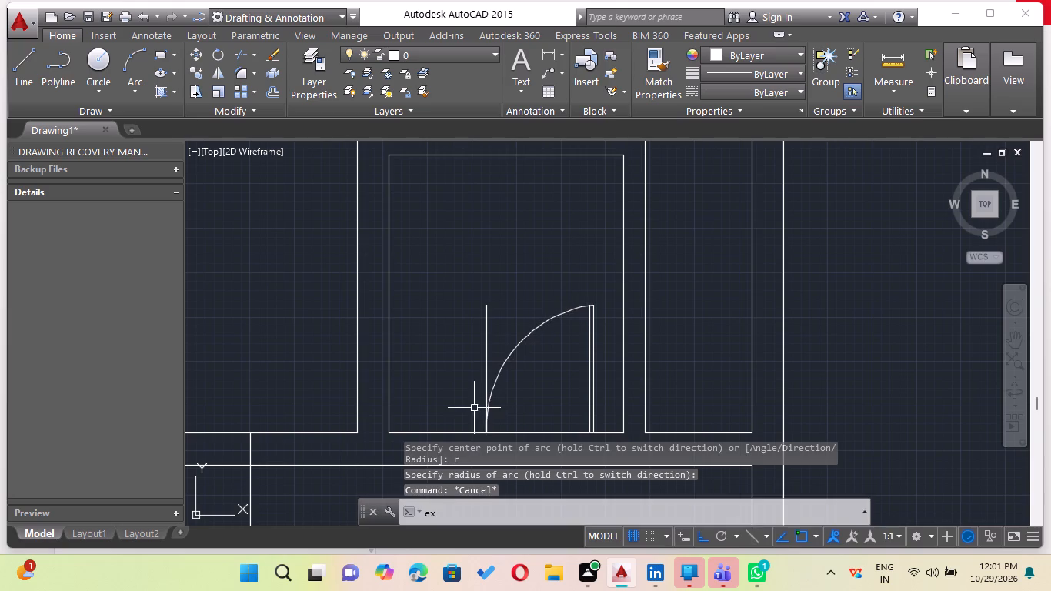
key("Return")
key("Return")
left_click(499, 376)
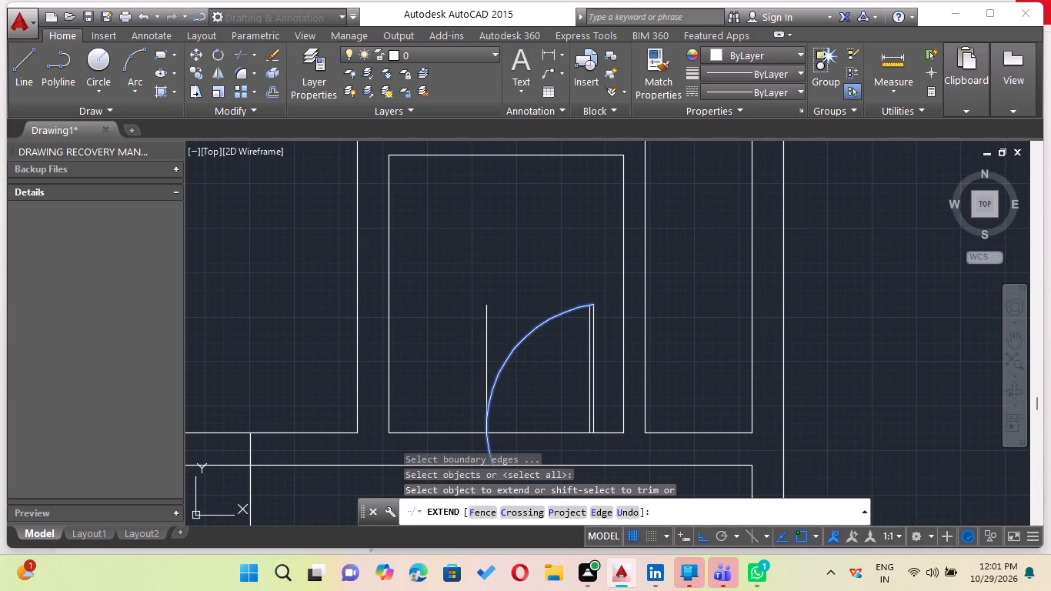
left_click(589, 409)
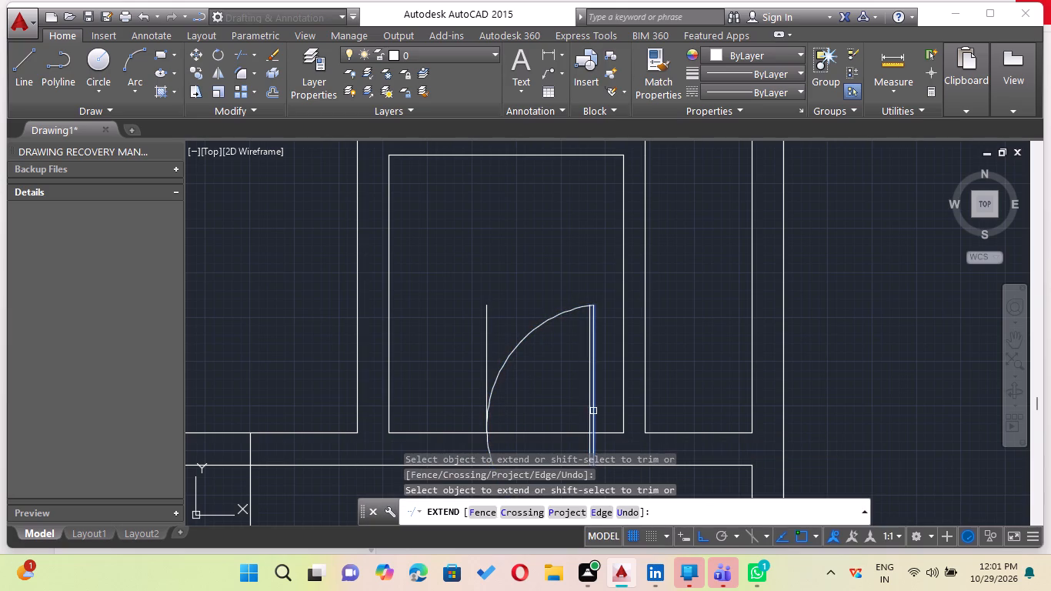
left_click(593, 411)
scroll(505, 411, "down", 1)
middle_click_drag(505, 411, 502, 378)
key("Escape")
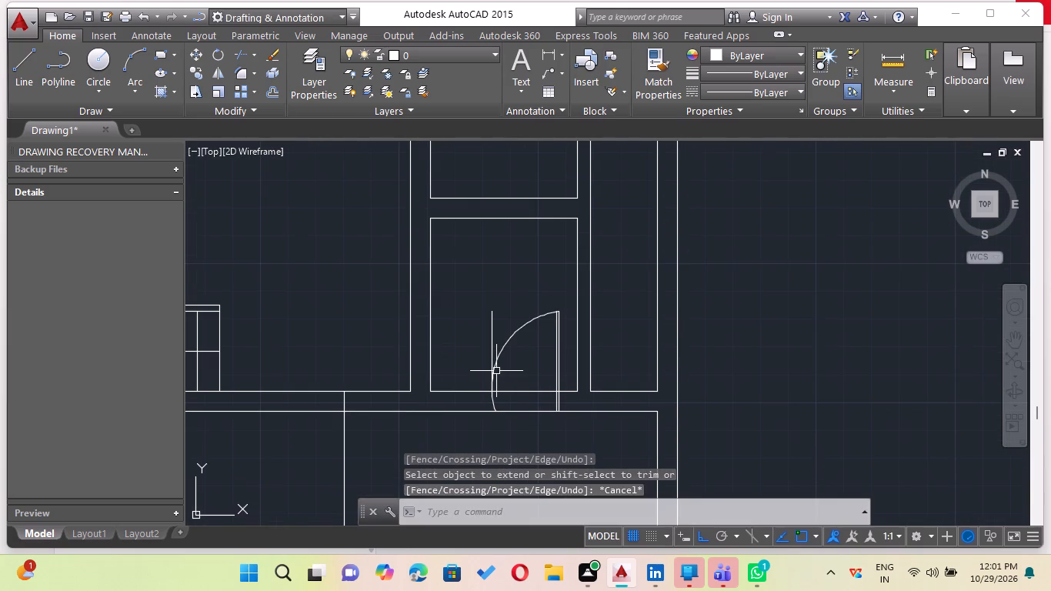
Trim both wall lines across the door opening and remove the vertical guide line at the arc's left side.
type("tr")
key("Return")
key("Return")
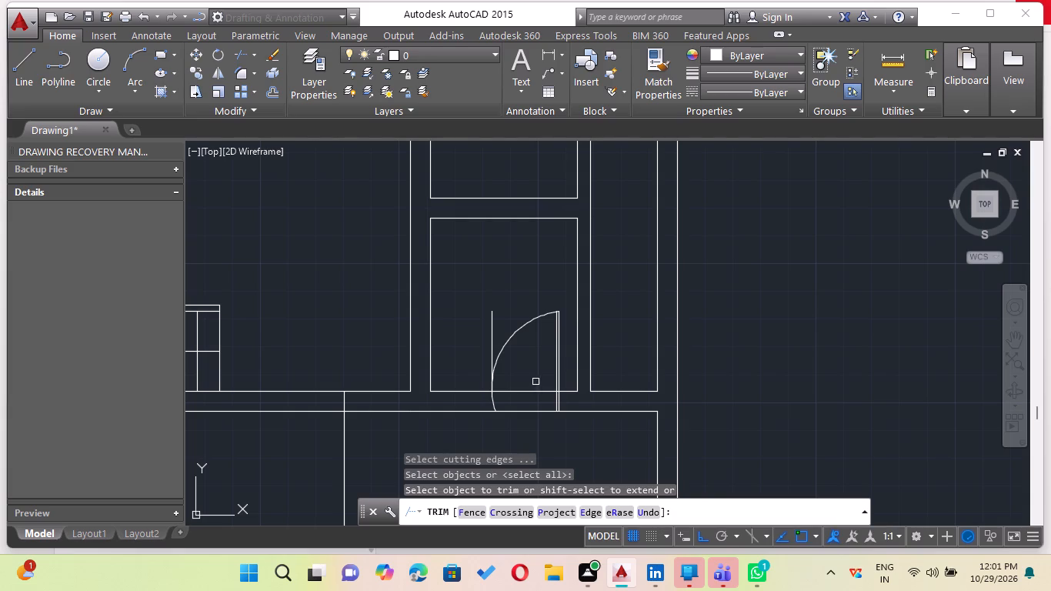
left_click(523, 372)
left_click(521, 435)
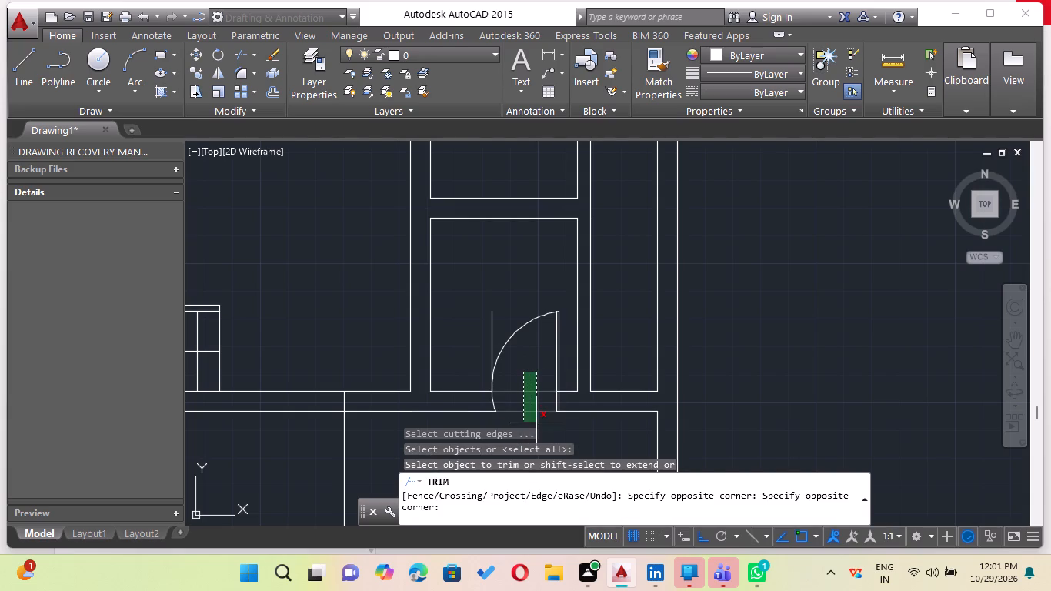
left_click(537, 424)
left_click(492, 339)
key("Escape")
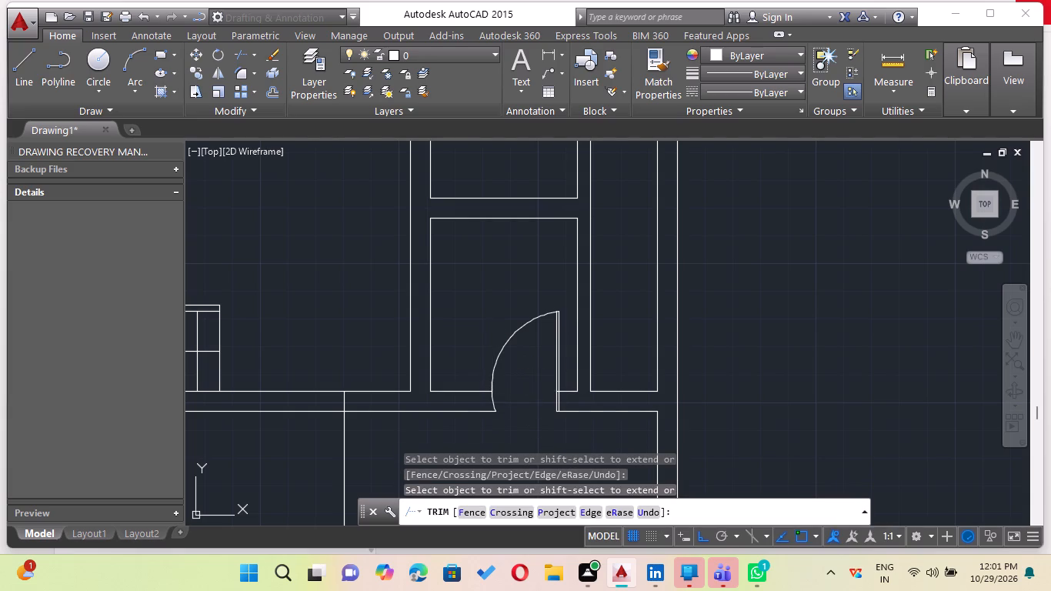
Trim the short piece of the wall's upper line lying between the two door leaf lines.
scroll(555, 392, "up", 3)
key("t")
key("r")
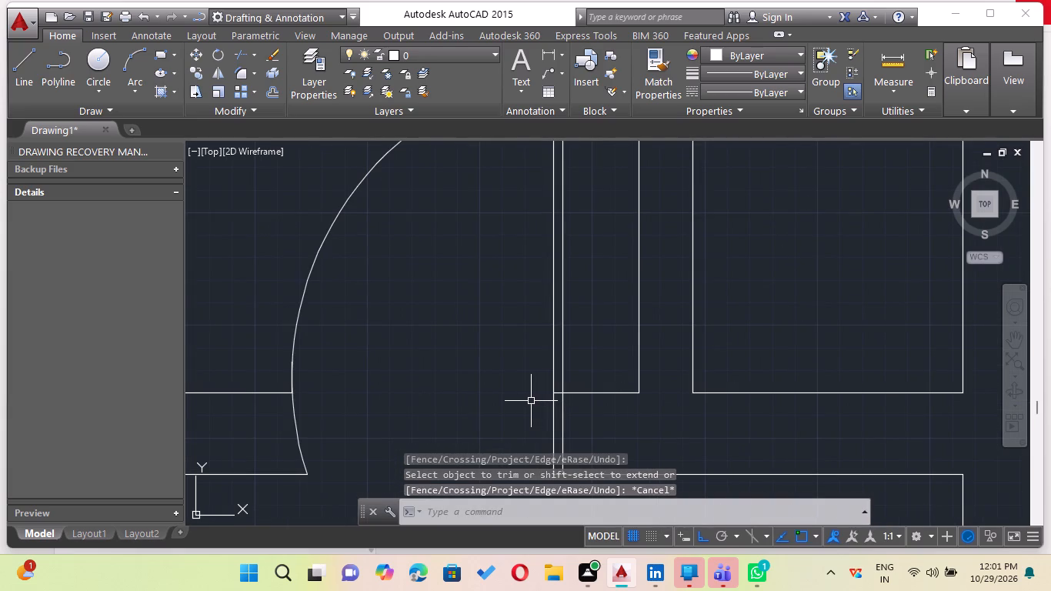
key("Return")
key("Return")
scroll(549, 395, "up", 3)
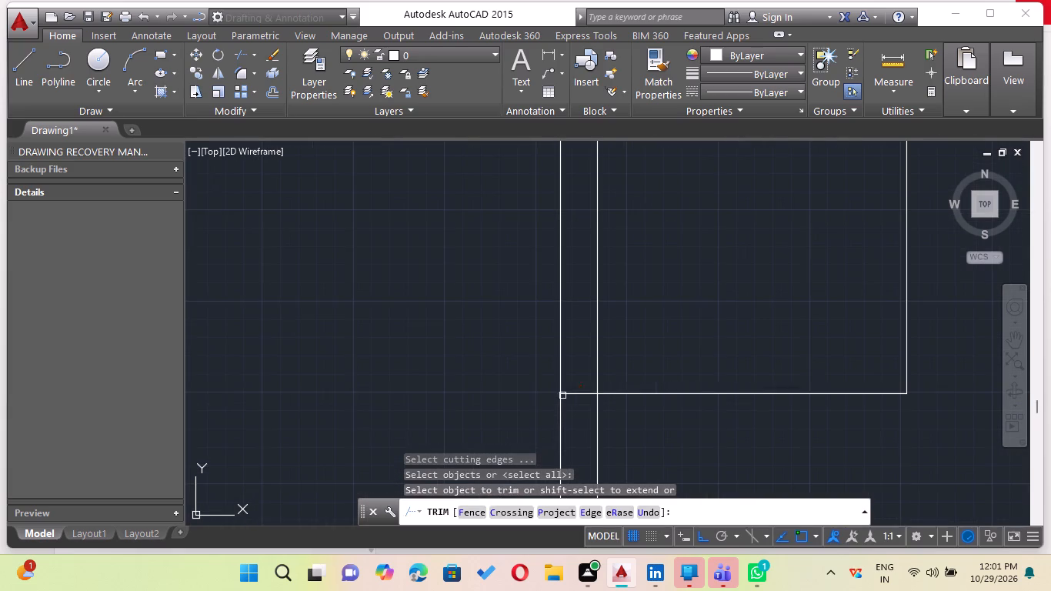
left_click(572, 396)
scroll(426, 392, "down", 3)
key("Escape")
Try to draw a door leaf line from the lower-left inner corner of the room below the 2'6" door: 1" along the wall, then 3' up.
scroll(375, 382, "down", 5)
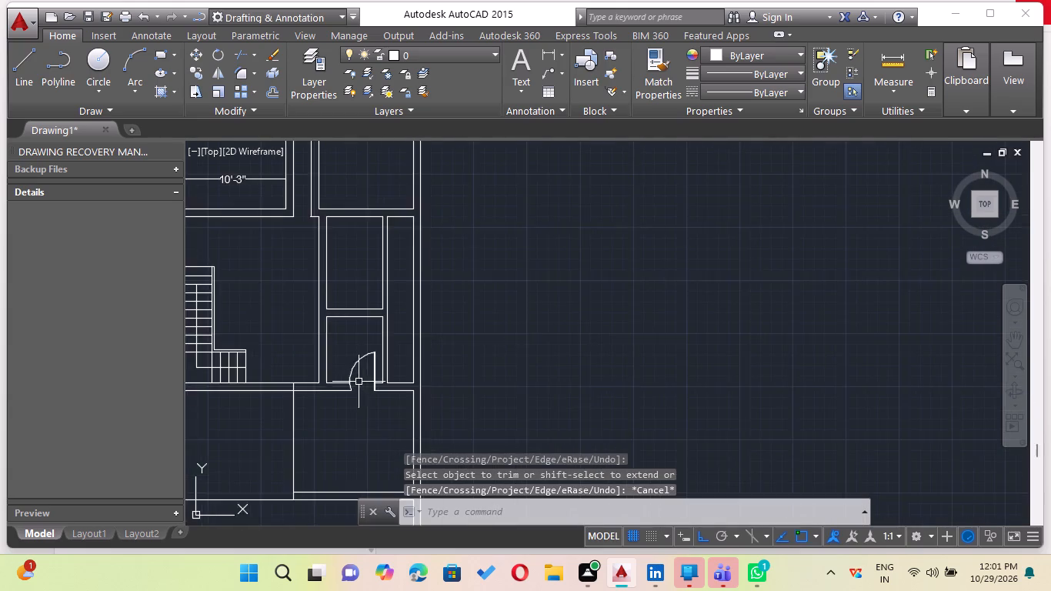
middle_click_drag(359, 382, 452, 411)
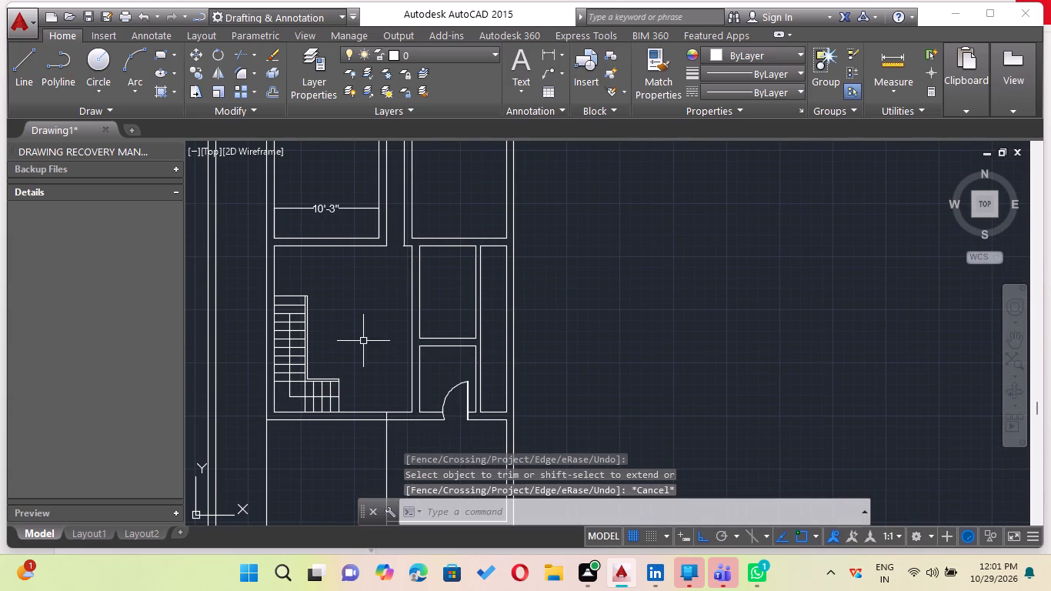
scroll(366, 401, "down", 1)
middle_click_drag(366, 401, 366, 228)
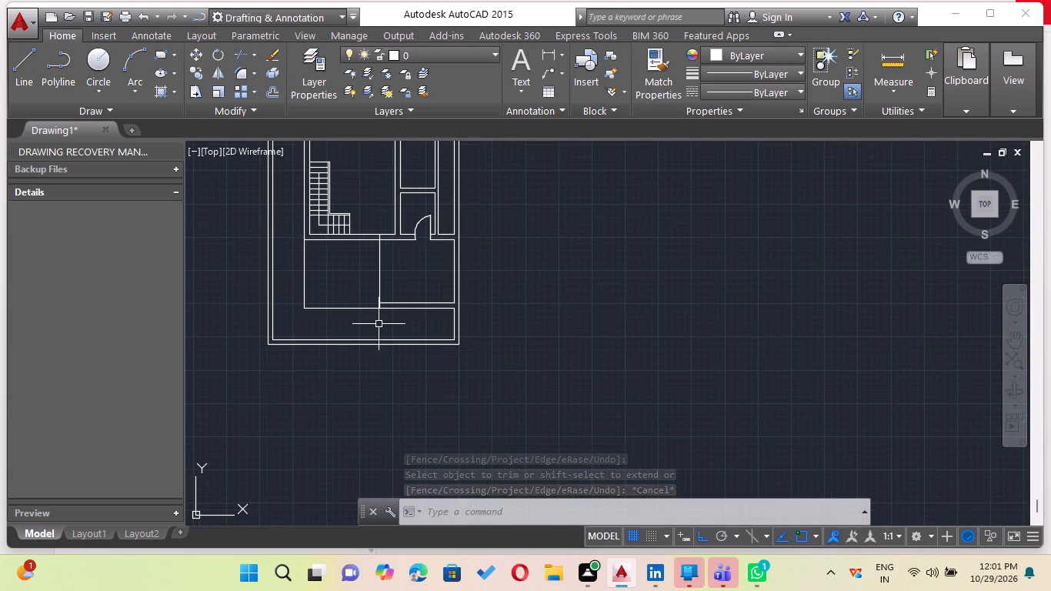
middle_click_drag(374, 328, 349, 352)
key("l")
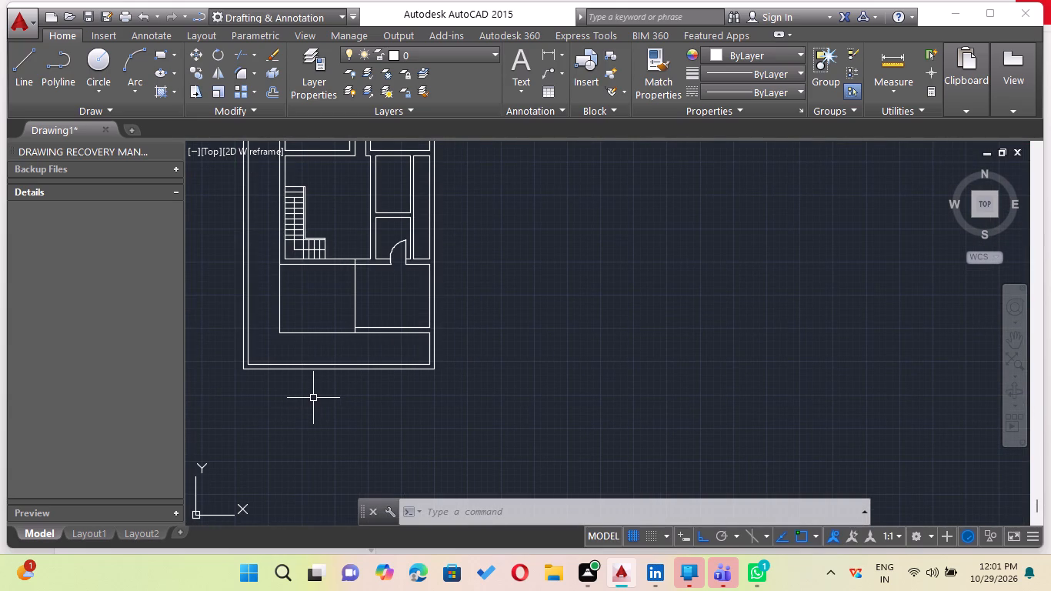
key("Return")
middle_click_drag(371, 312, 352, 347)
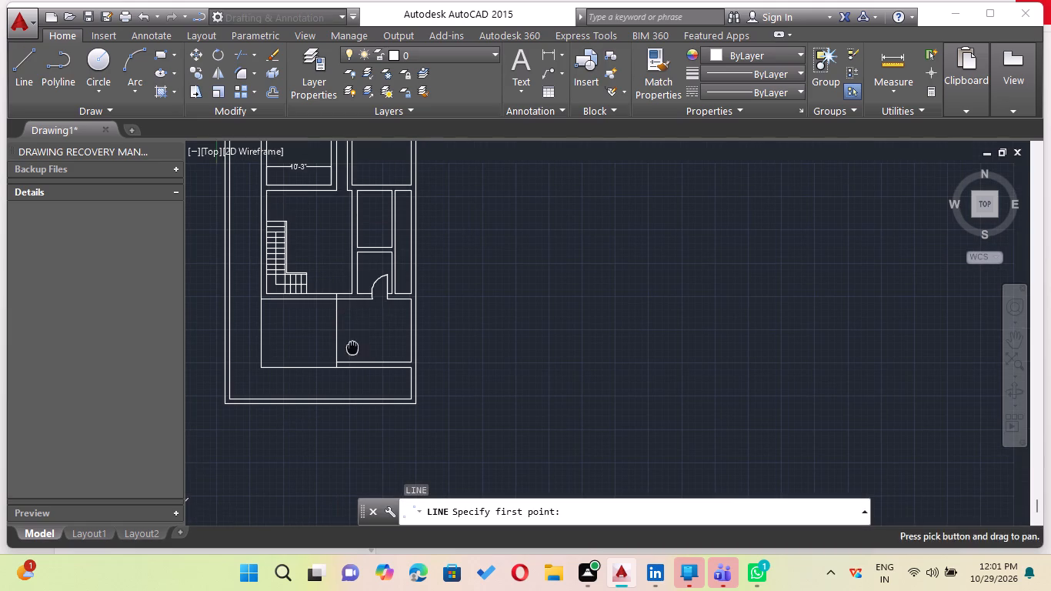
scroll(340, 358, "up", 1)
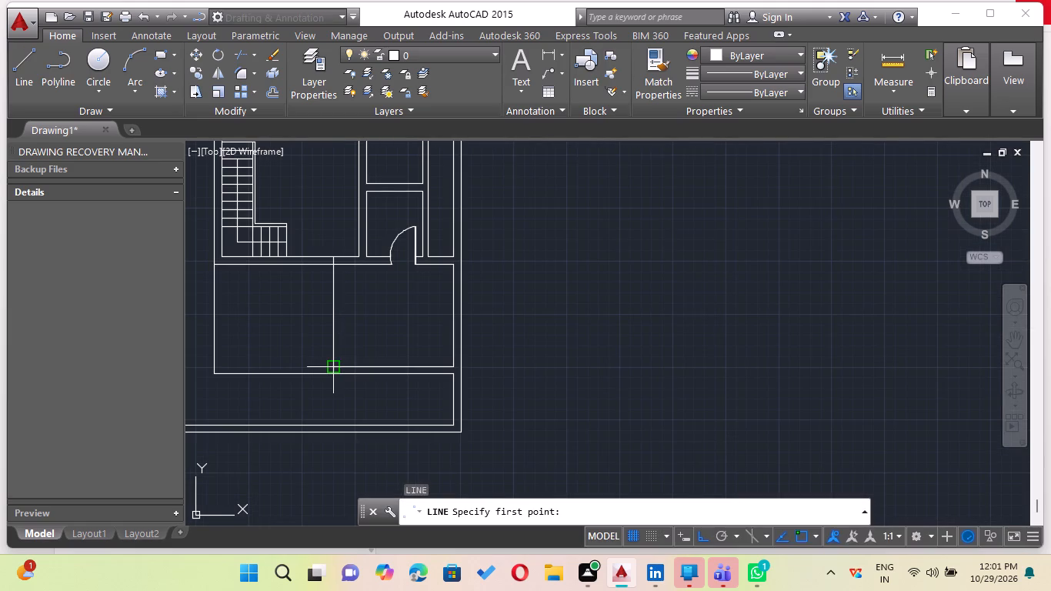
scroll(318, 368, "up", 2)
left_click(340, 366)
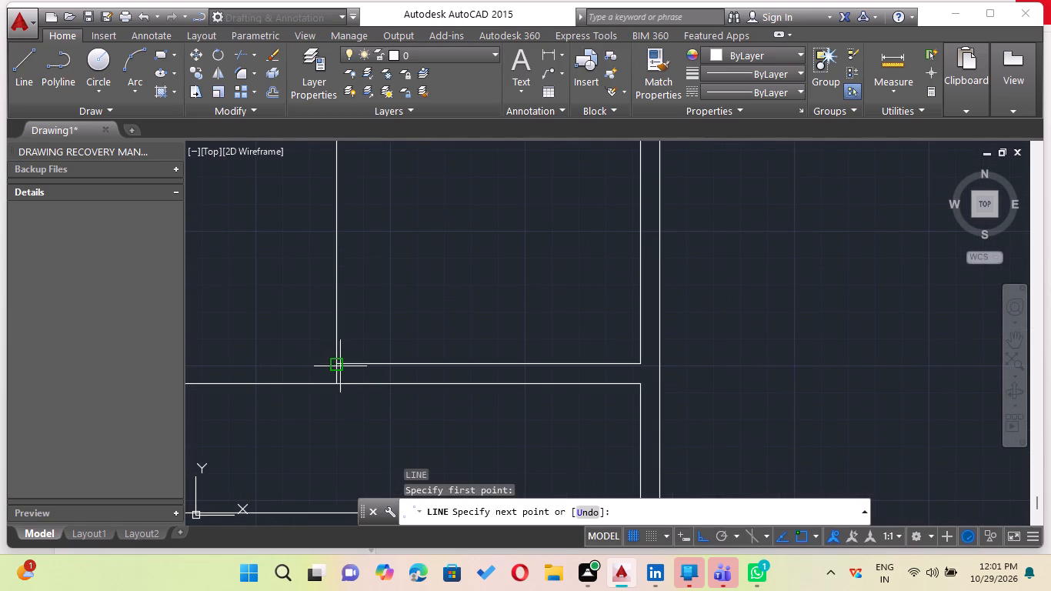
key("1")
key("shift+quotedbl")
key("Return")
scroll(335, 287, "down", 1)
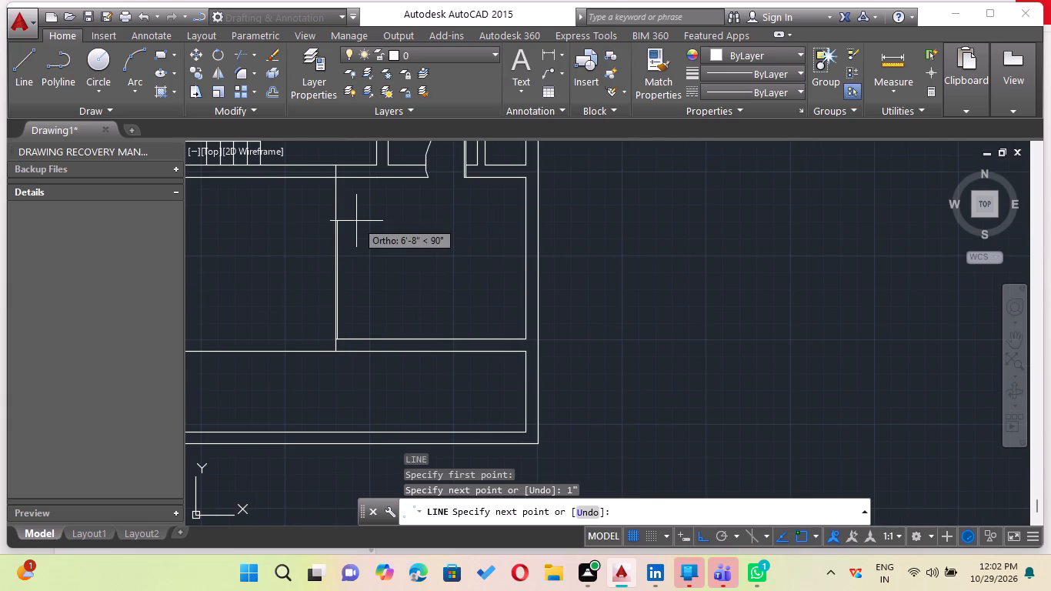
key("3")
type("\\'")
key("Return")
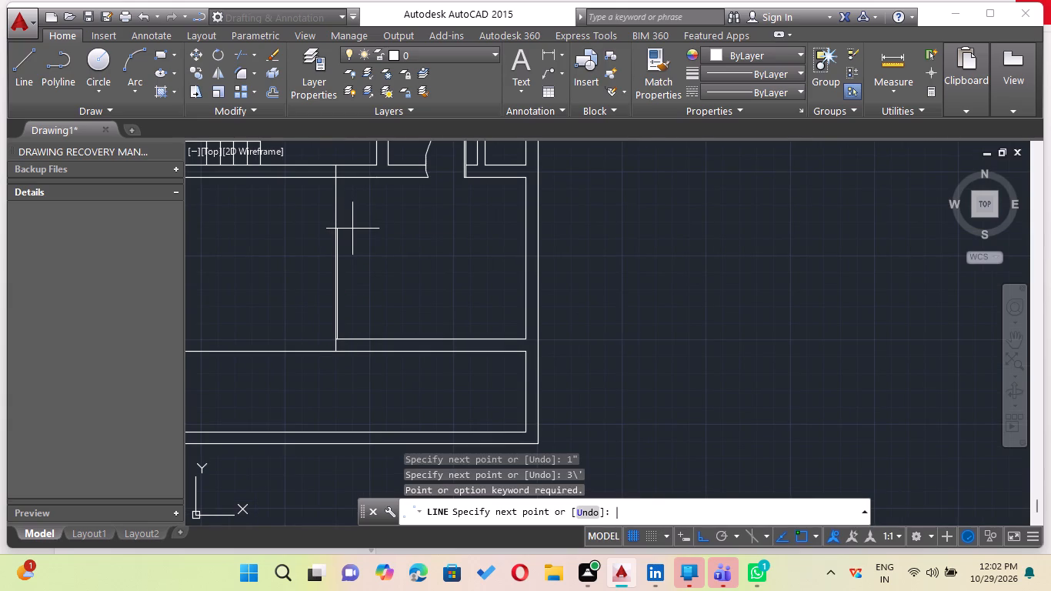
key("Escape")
Draw the door leaf line from the front room's lower-left inner corner: 1" along the wall, then 3' straight up.
scroll(356, 272, "up", 2)
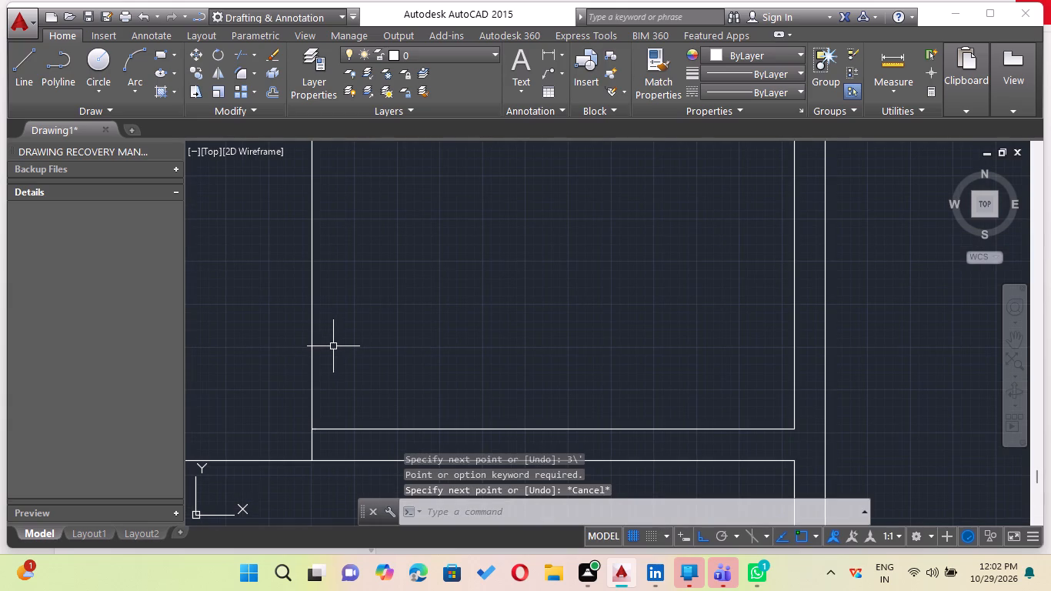
key("space")
left_click(314, 432)
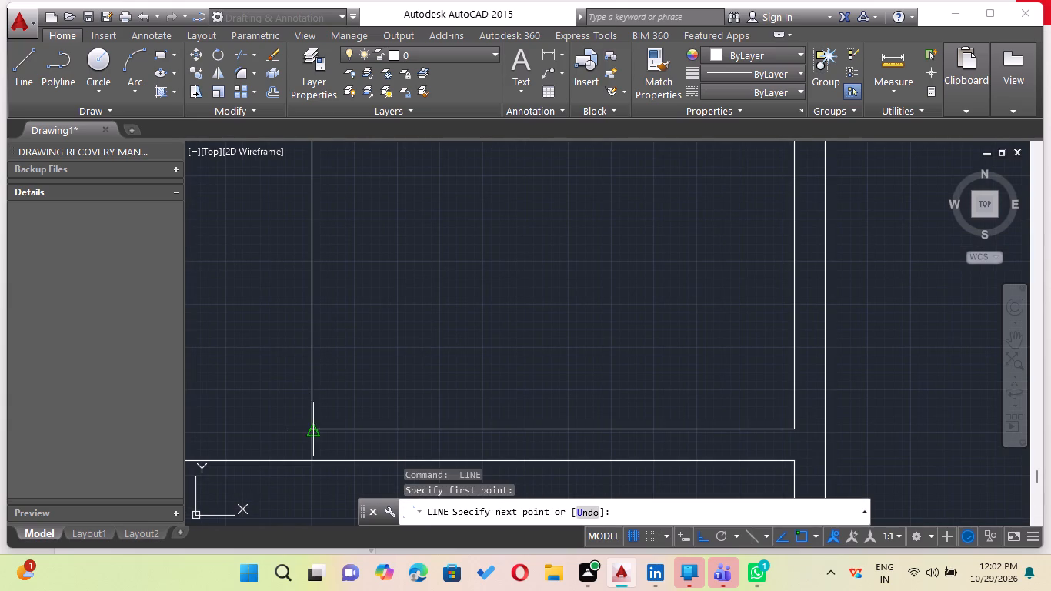
key("1")
key("shift+quotedbl")
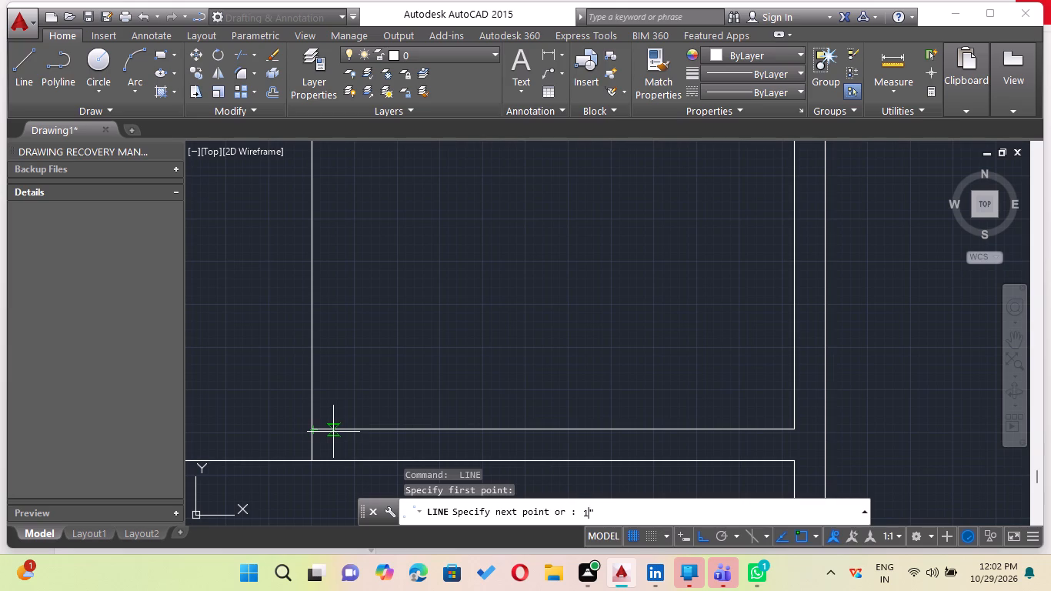
key("Return")
key("3")
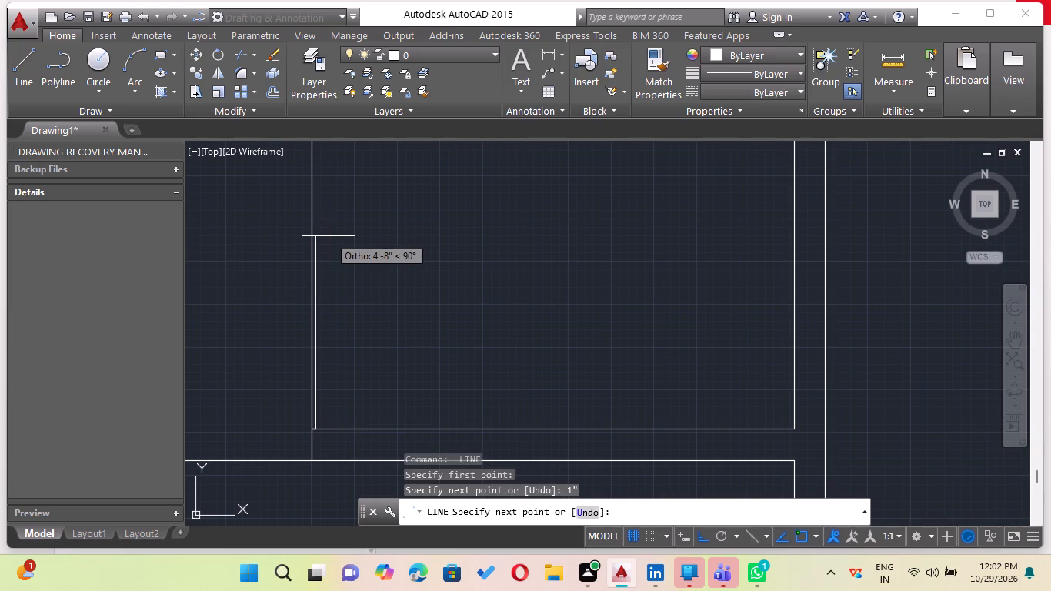
key("apostrophe")
key("Return")
key("Escape")
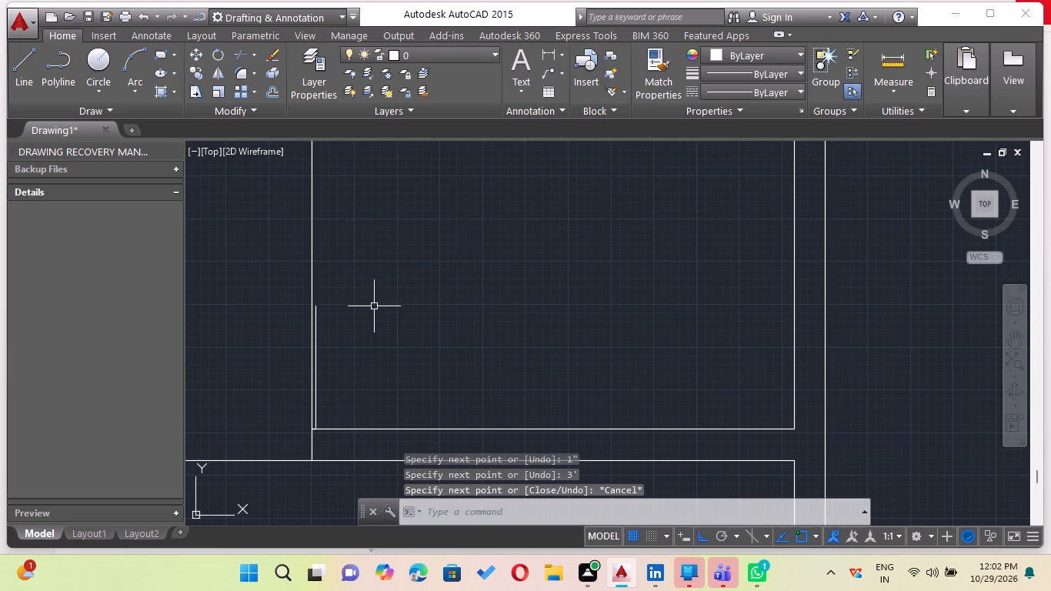
Offset the 3' door leaf line by 1" toward the room's interior to give the leaf its thickness.
key("o")
key("Return")
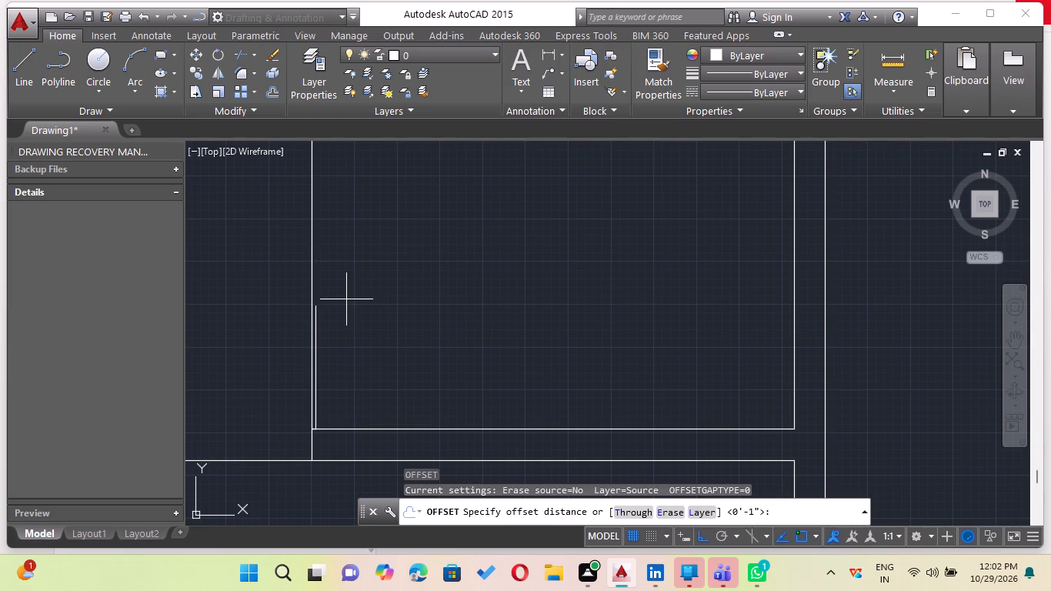
key("1")
key("shift+quotedbl")
key("Return")
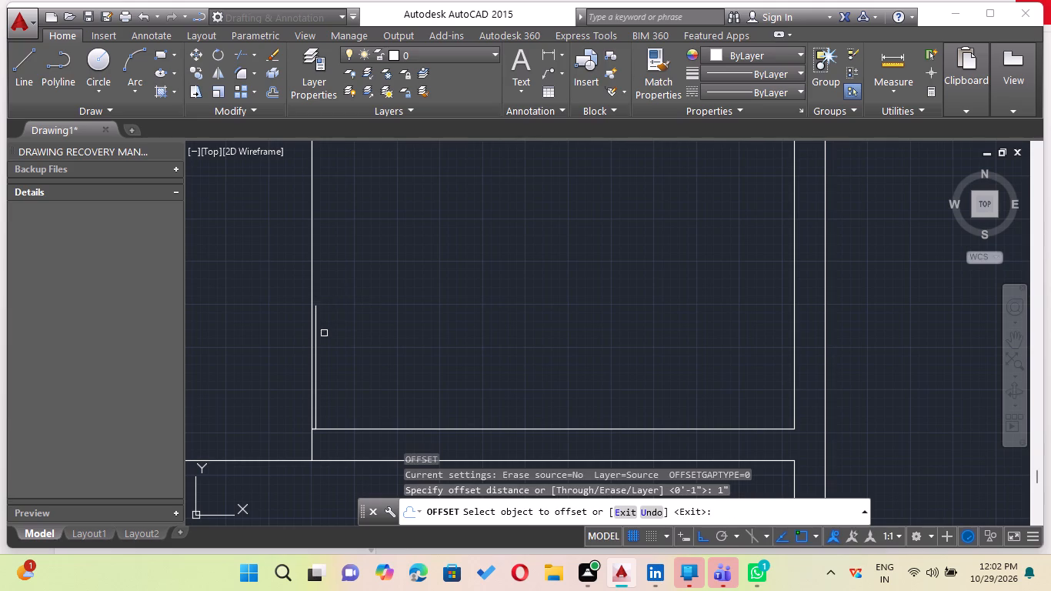
double_click(315, 341)
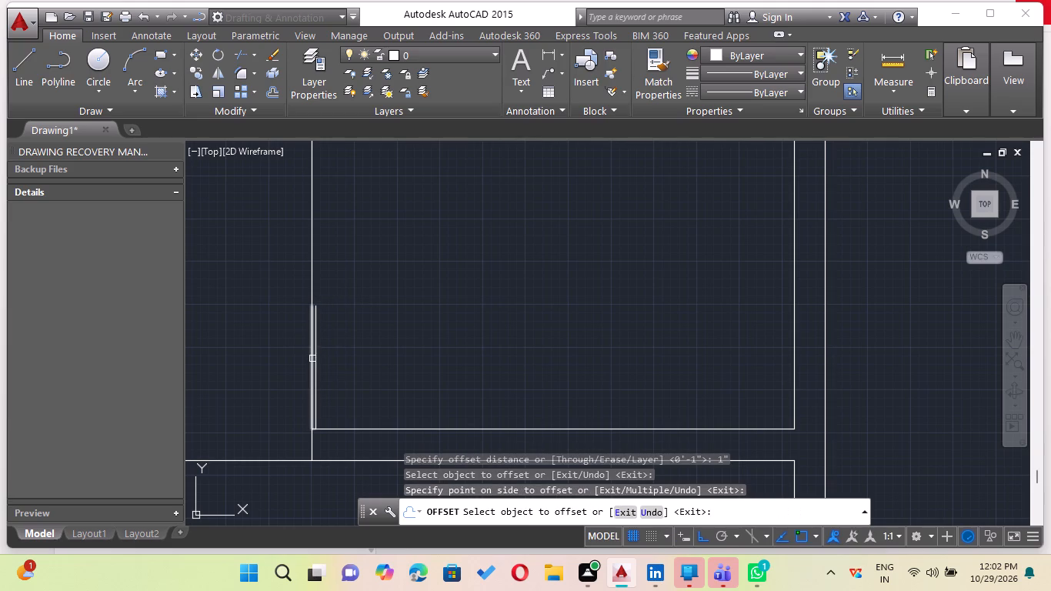
left_click(318, 360)
left_click(327, 367)
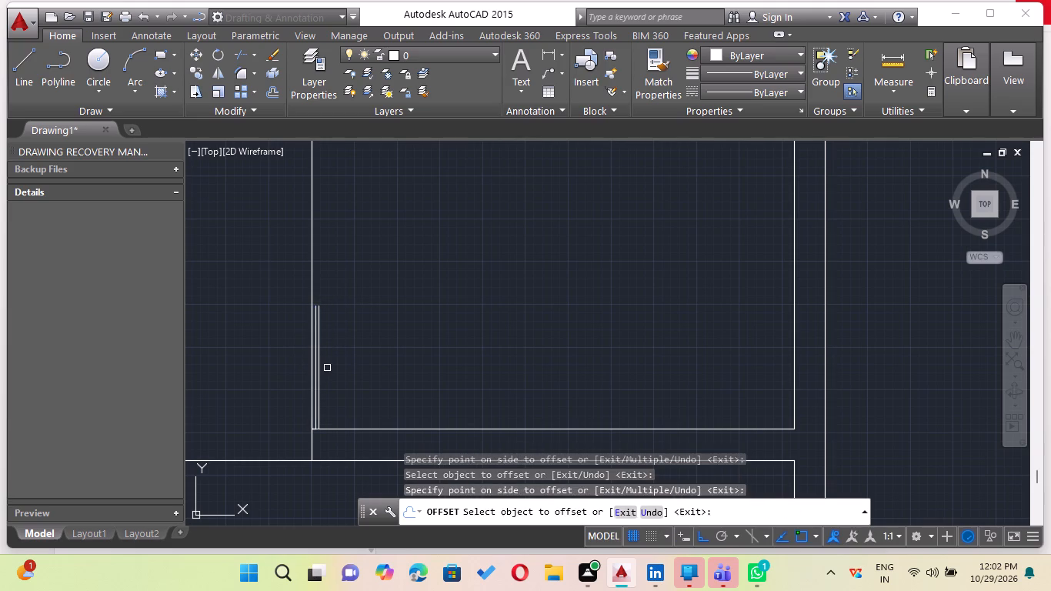
key("Escape")
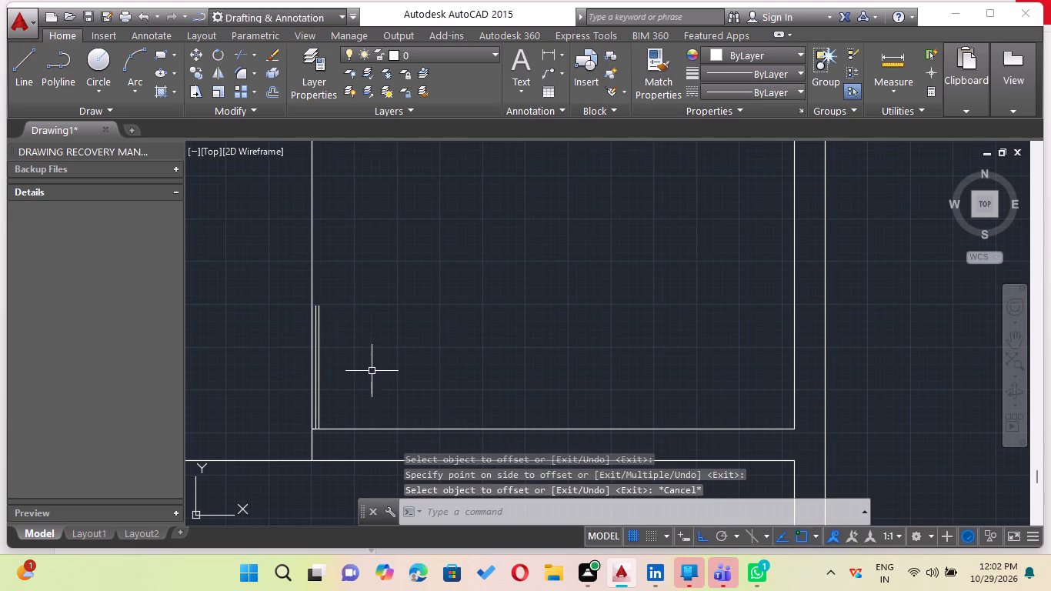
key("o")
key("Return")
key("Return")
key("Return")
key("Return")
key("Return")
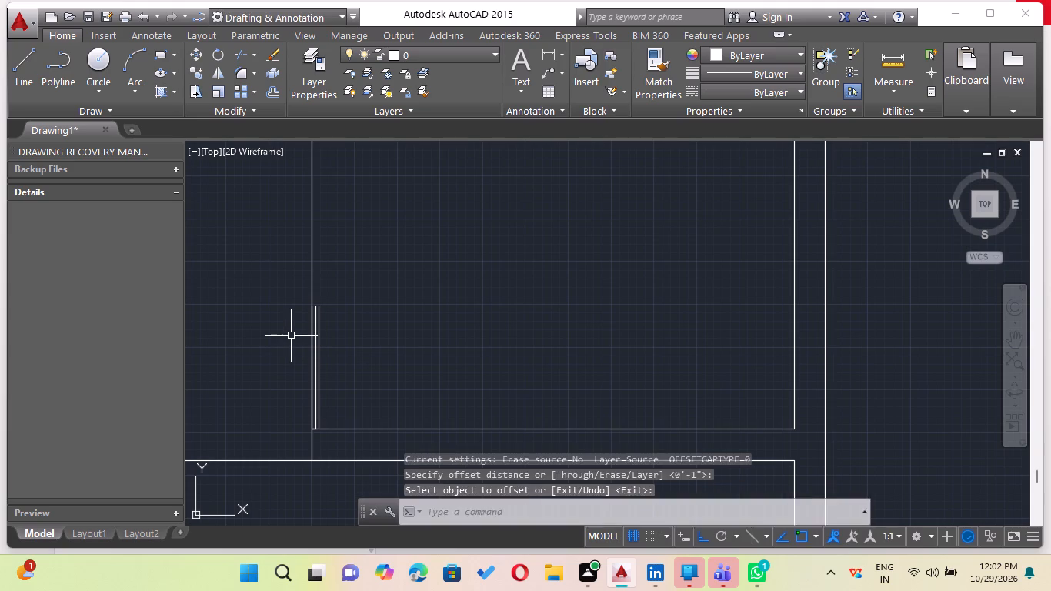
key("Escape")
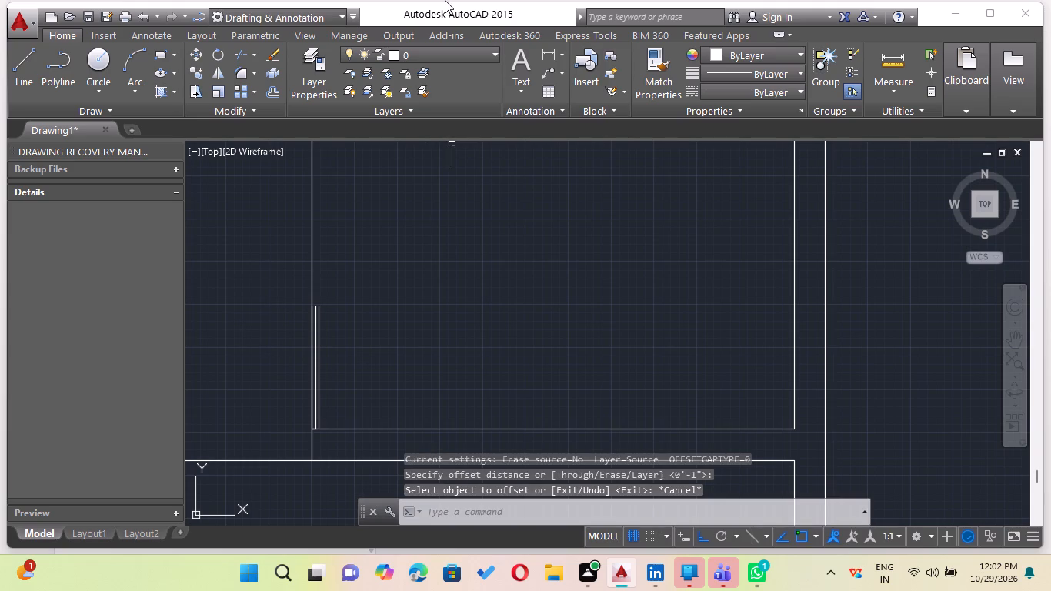
Offset the door leaf's inner line by 3' into the room to mark the door opening's width.
key("o")
key("Return")
type("3'")
key("Return")
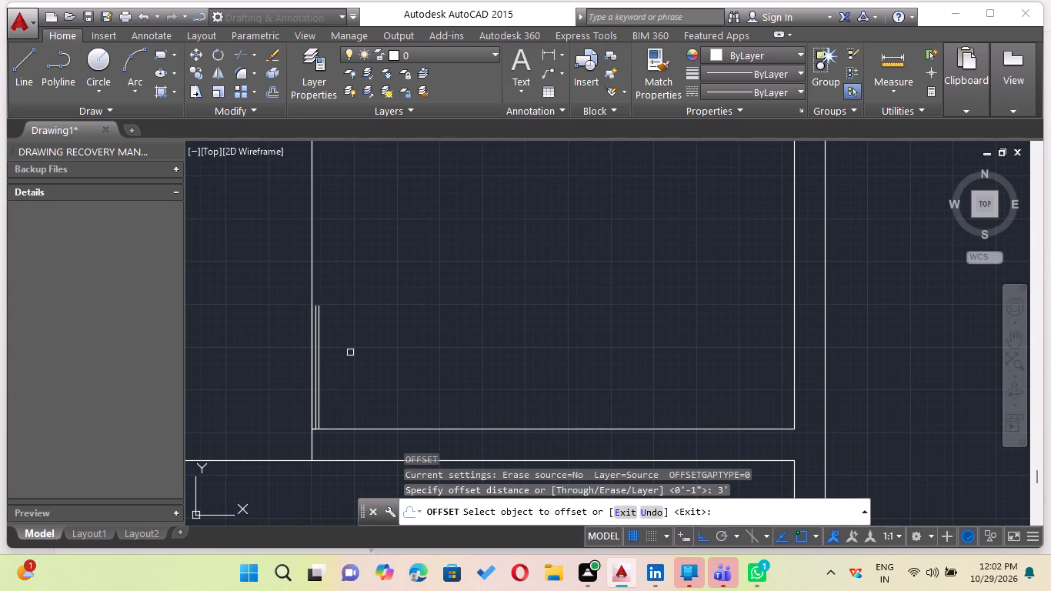
scroll(328, 359, "up", 1)
left_click(315, 355)
left_click(400, 399)
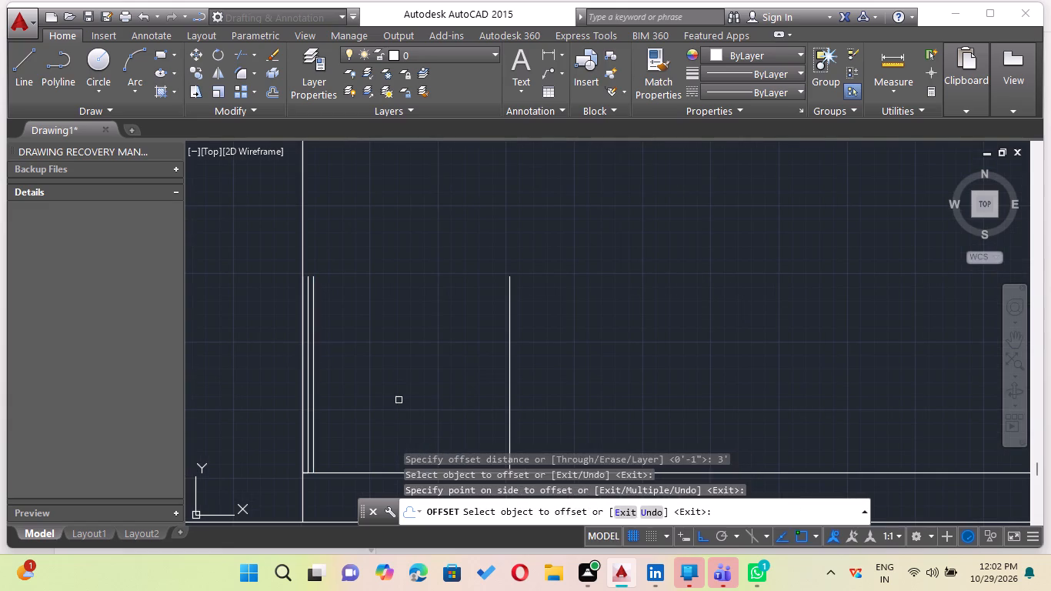
key("Escape")
Extend both door leaf lines and the 3' offset line down through the wall thickness to the wall's lower face.
type("ex")
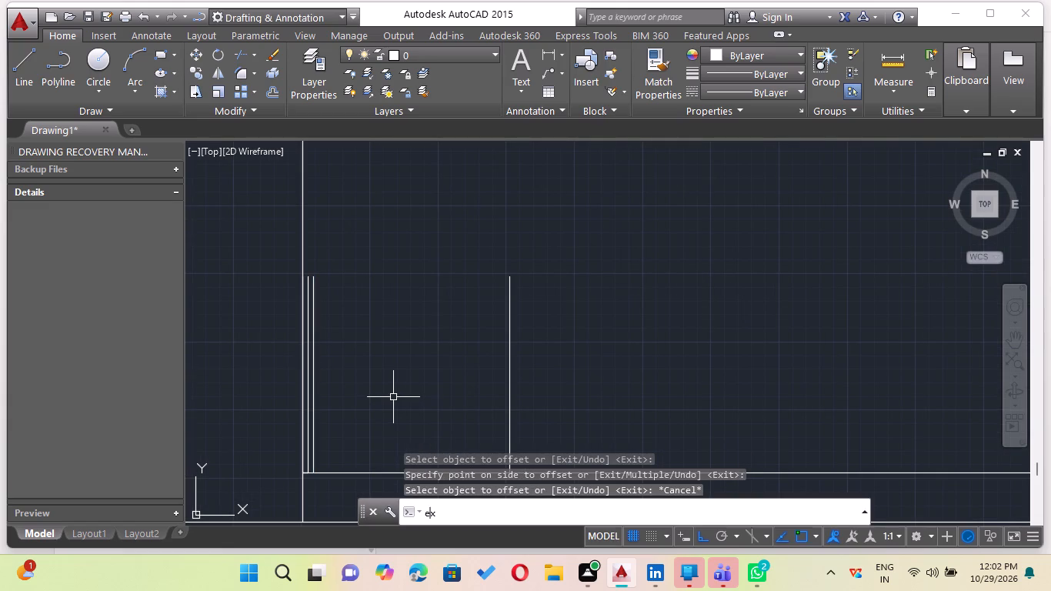
key("Return")
key("Return")
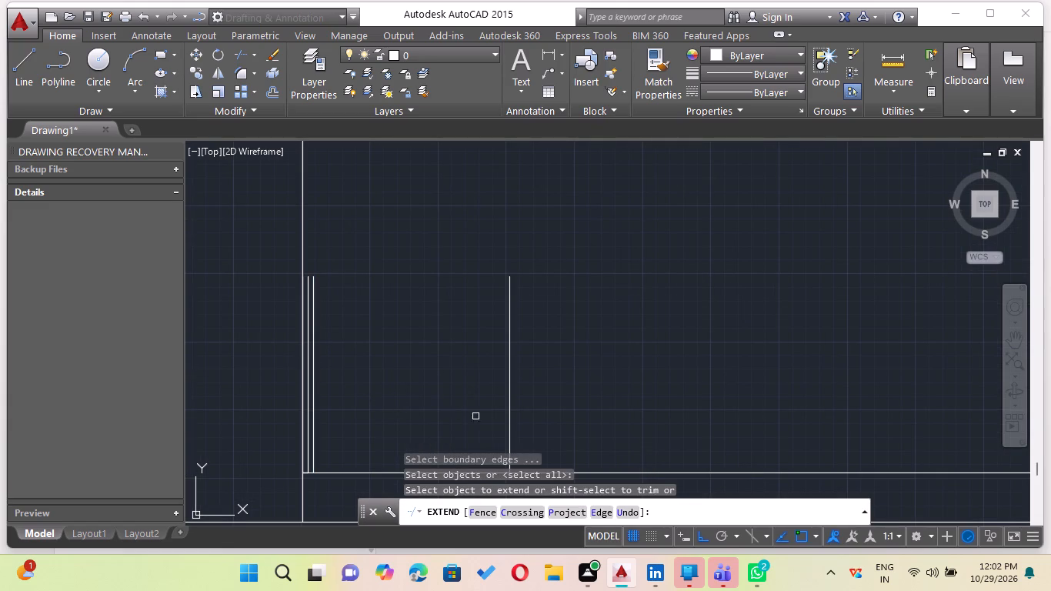
scroll(465, 389, "down", 1)
scroll(485, 321, "up", 2)
scroll(462, 361, "down", 2)
middle_click_drag(510, 297, 556, 265)
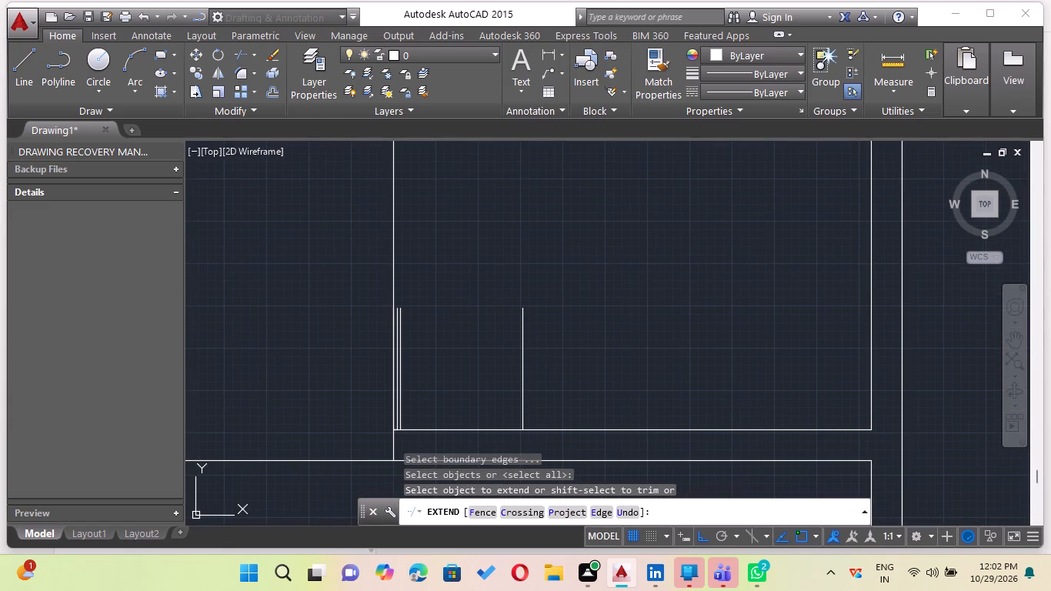
middle_click_drag(463, 393, 492, 317)
scroll(412, 332, "up", 1)
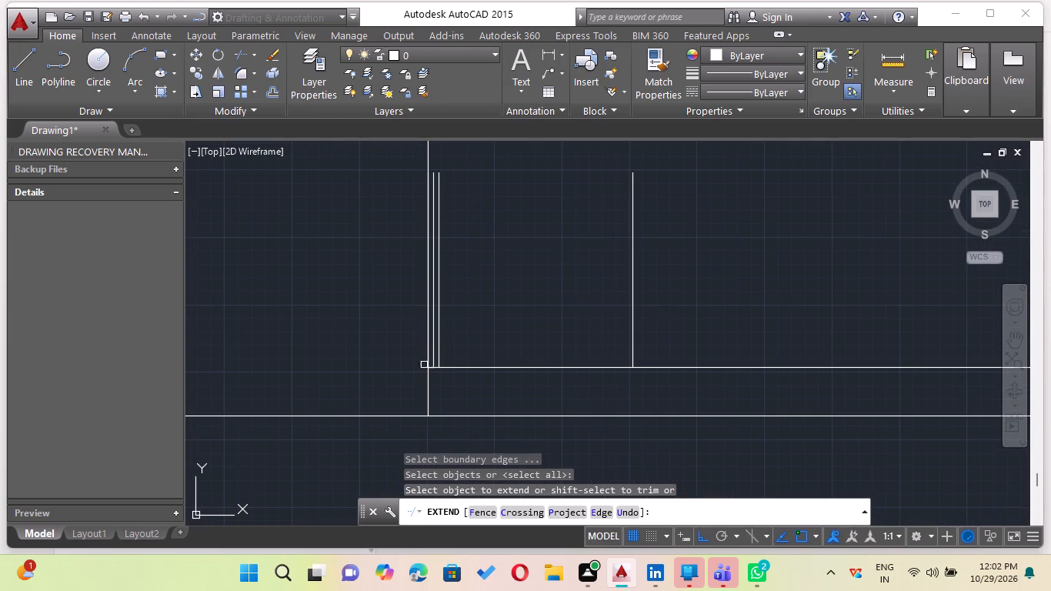
scroll(434, 363, "up", 1)
left_click(432, 356)
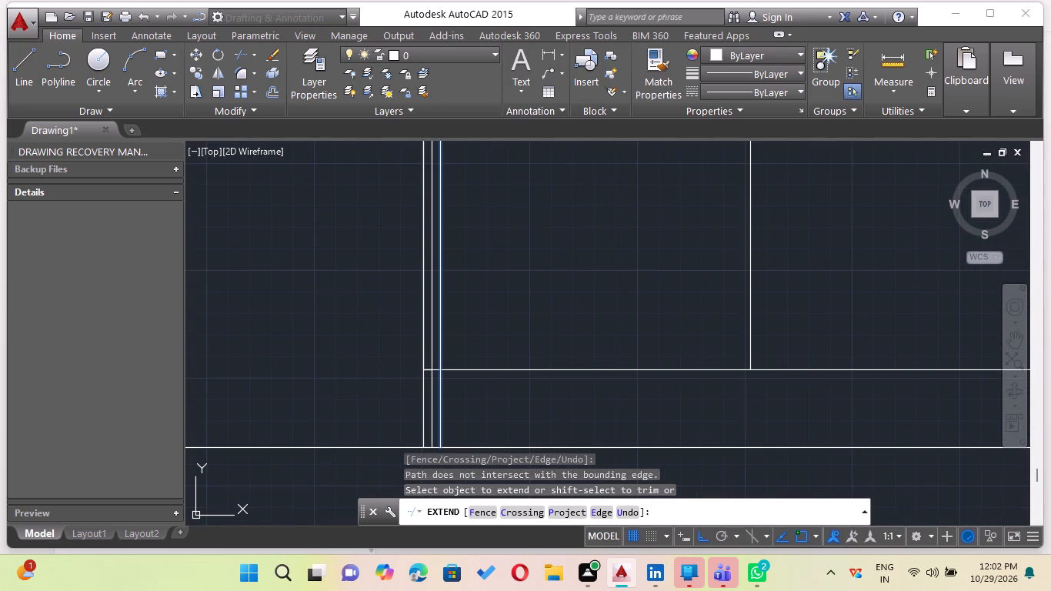
left_click(441, 357)
left_click(753, 308)
scroll(561, 312, "down", 1)
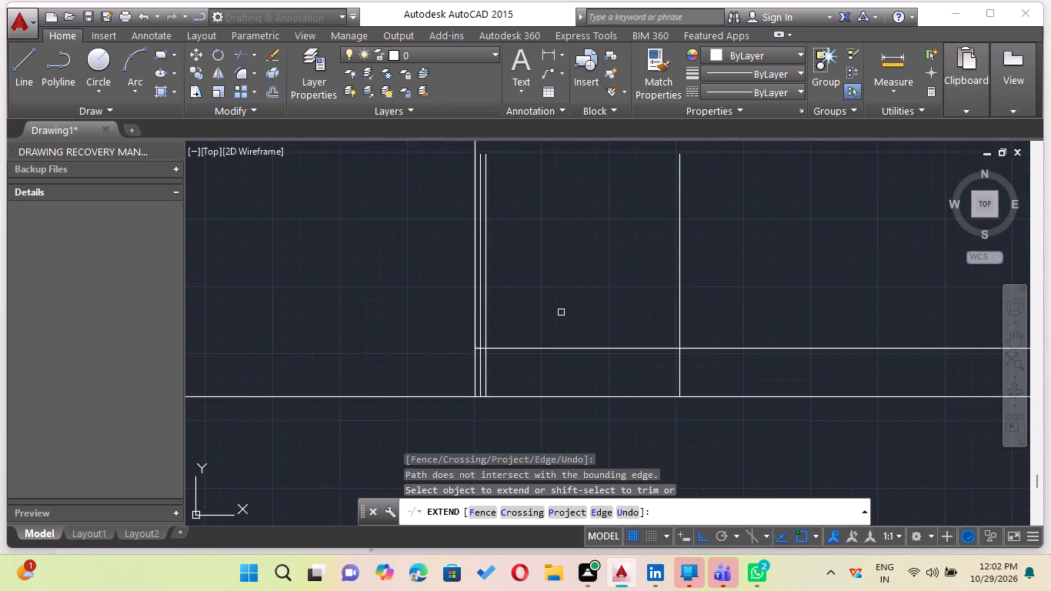
scroll(549, 332, "down", 1)
key("Escape")
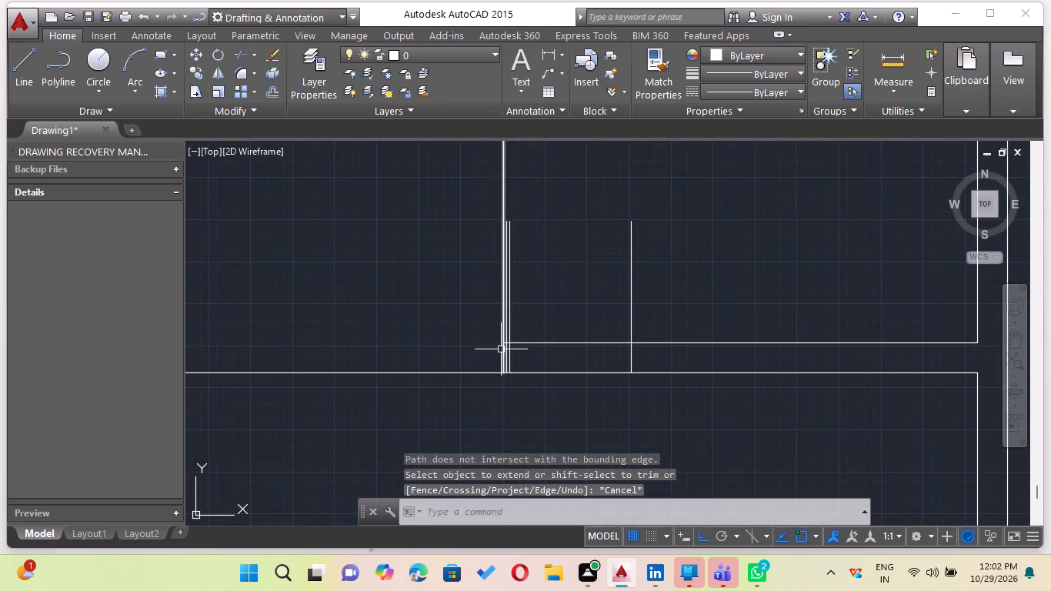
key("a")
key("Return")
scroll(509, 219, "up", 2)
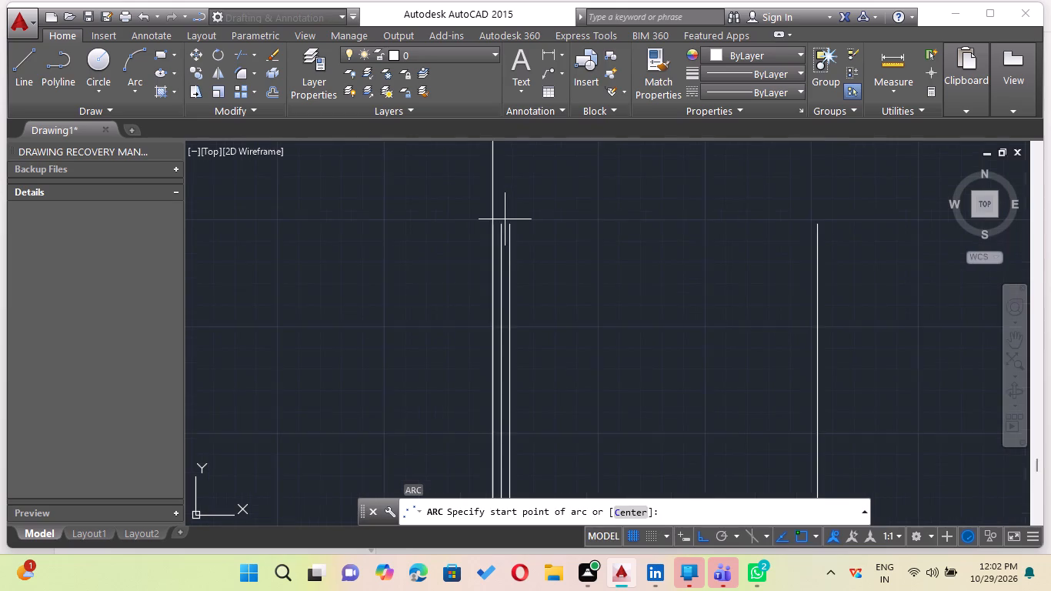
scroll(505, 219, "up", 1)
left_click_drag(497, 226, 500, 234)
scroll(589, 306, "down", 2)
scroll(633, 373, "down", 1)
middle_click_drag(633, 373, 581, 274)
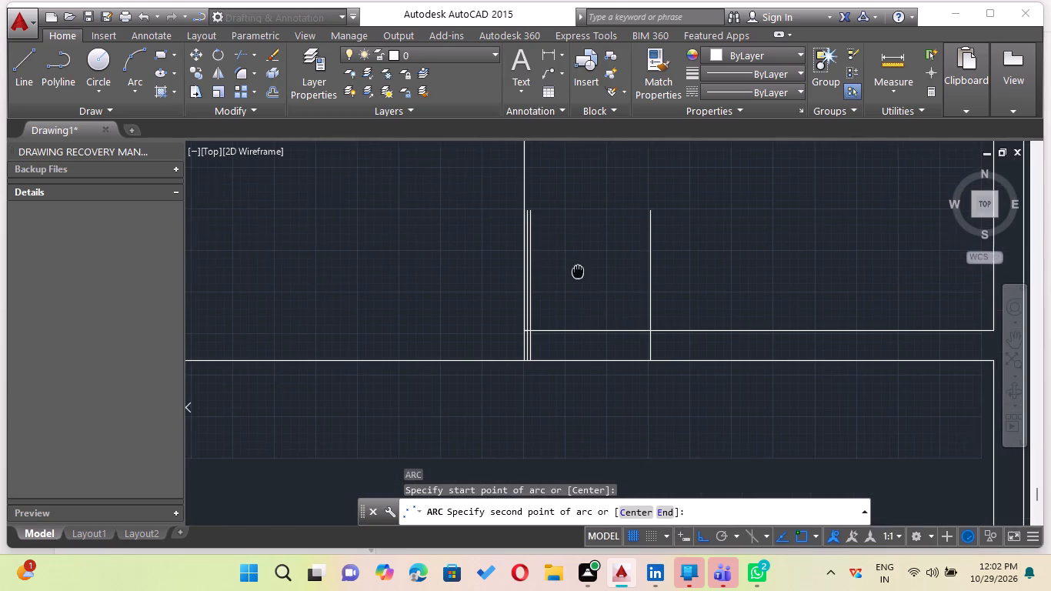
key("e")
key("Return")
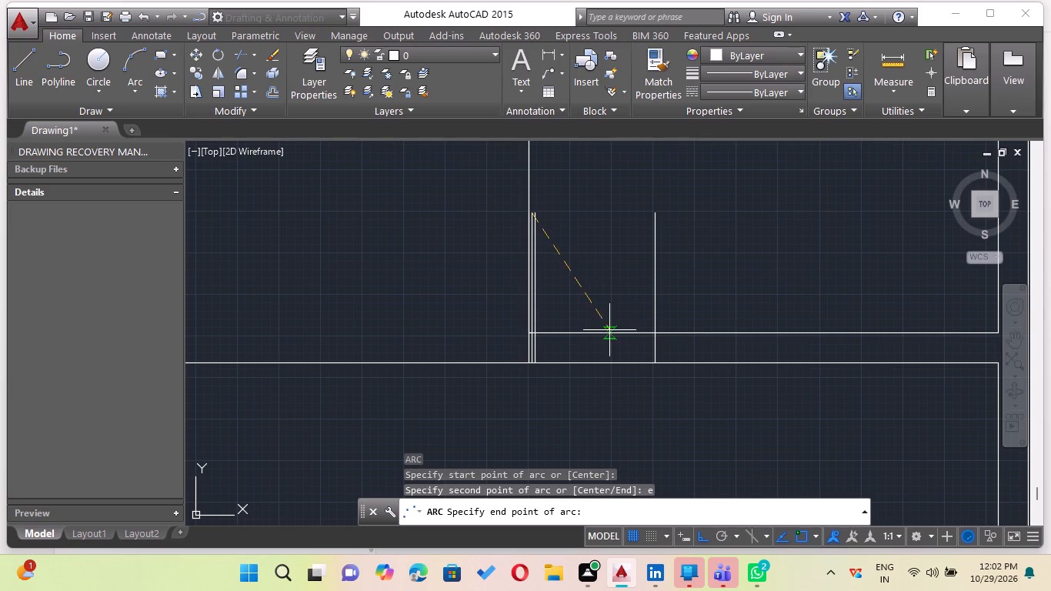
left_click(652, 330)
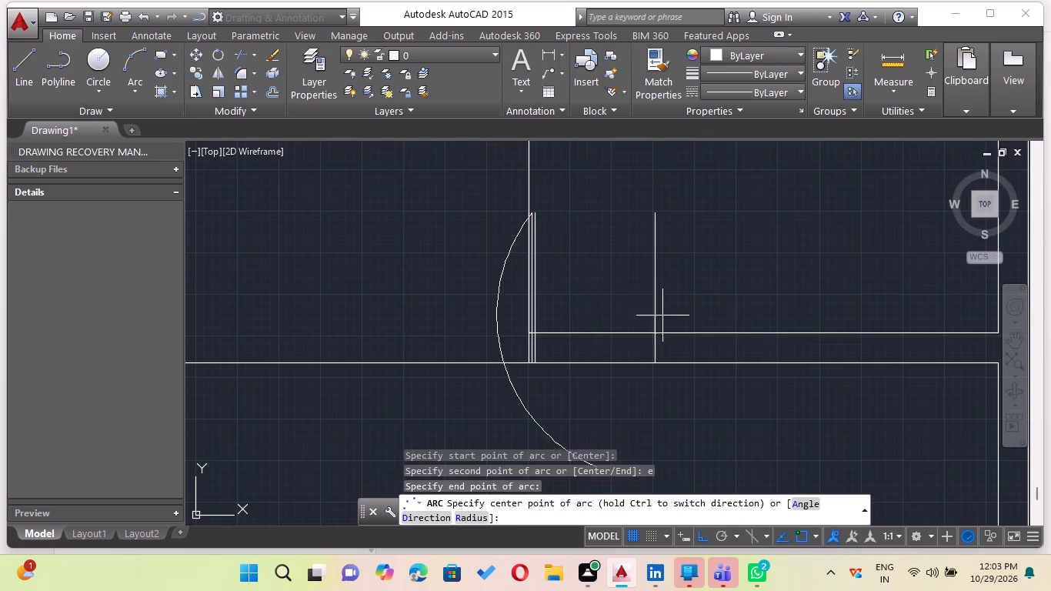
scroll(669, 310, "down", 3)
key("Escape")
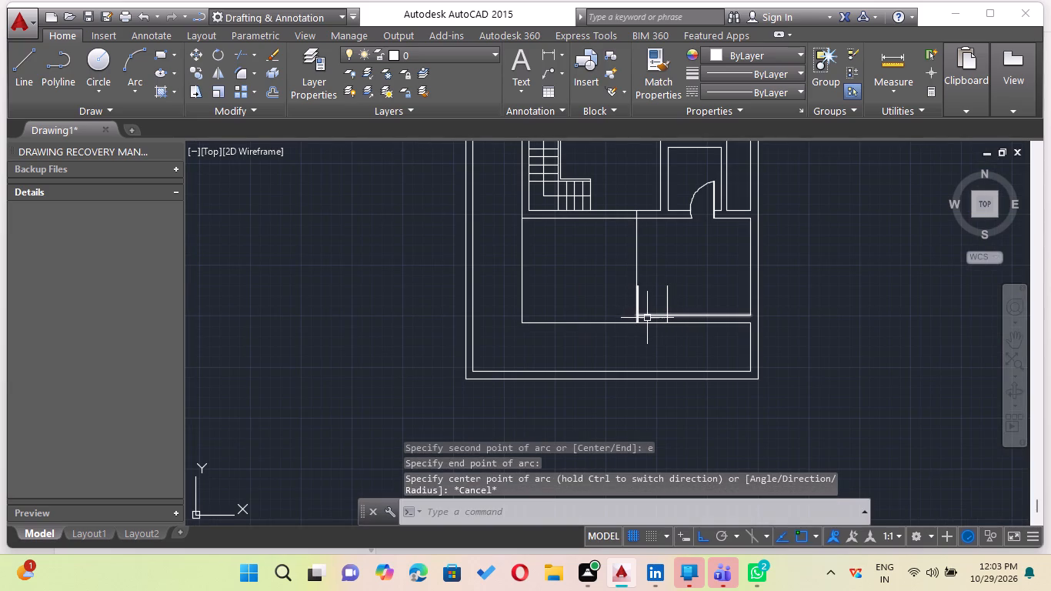
Draw the front door's swing arc from the opening's right inner wall corner to the leaf's top, with a radius of about 3'-3".
key("a")
key("Return")
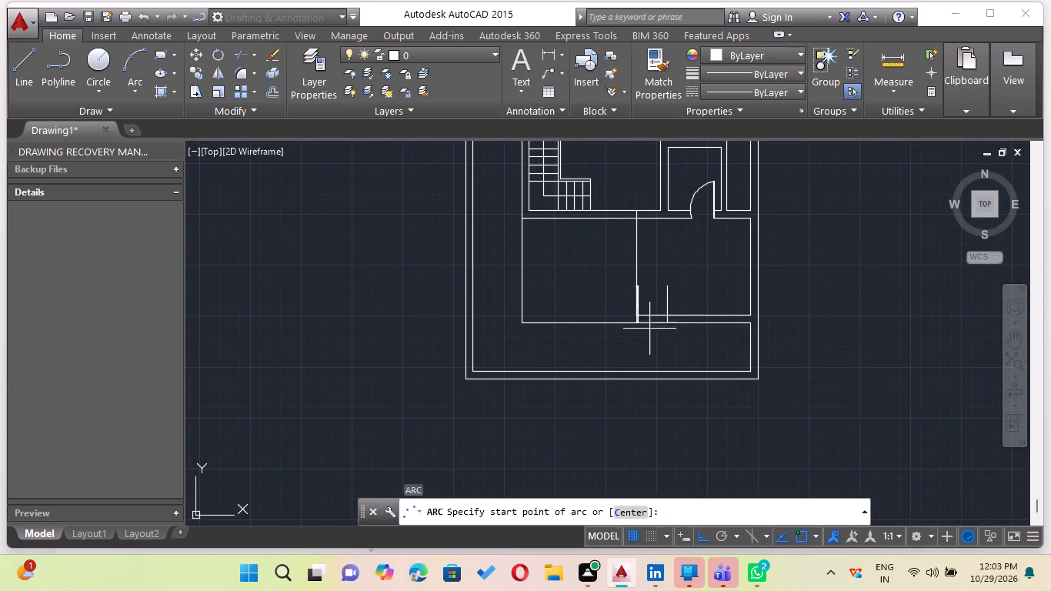
scroll(662, 322, "up", 4)
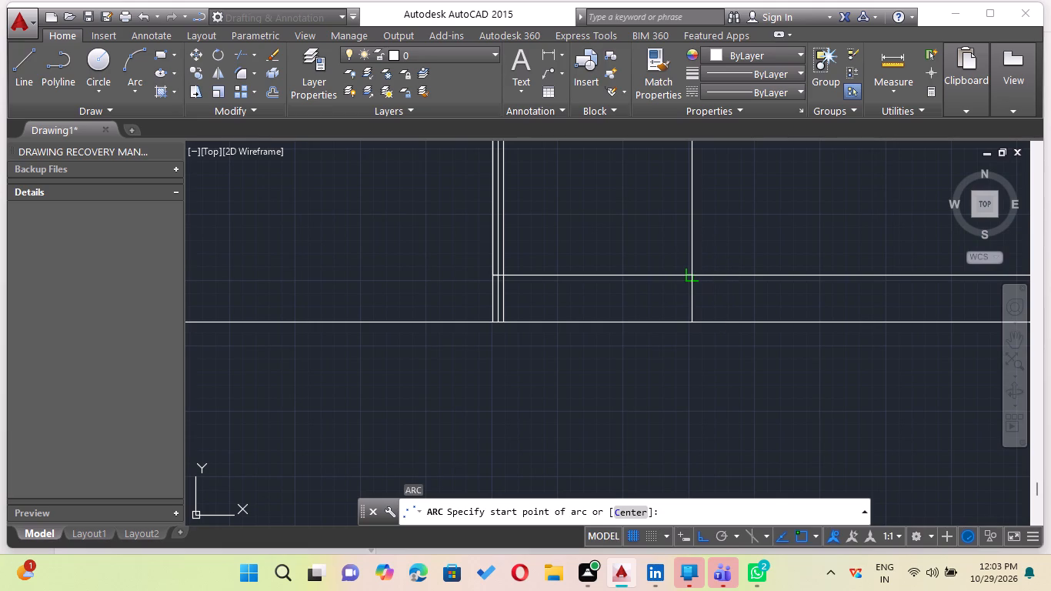
left_click(688, 276)
scroll(563, 209, "down", 1)
middle_click_drag(573, 220, 636, 392)
scroll(623, 355, "up", 1)
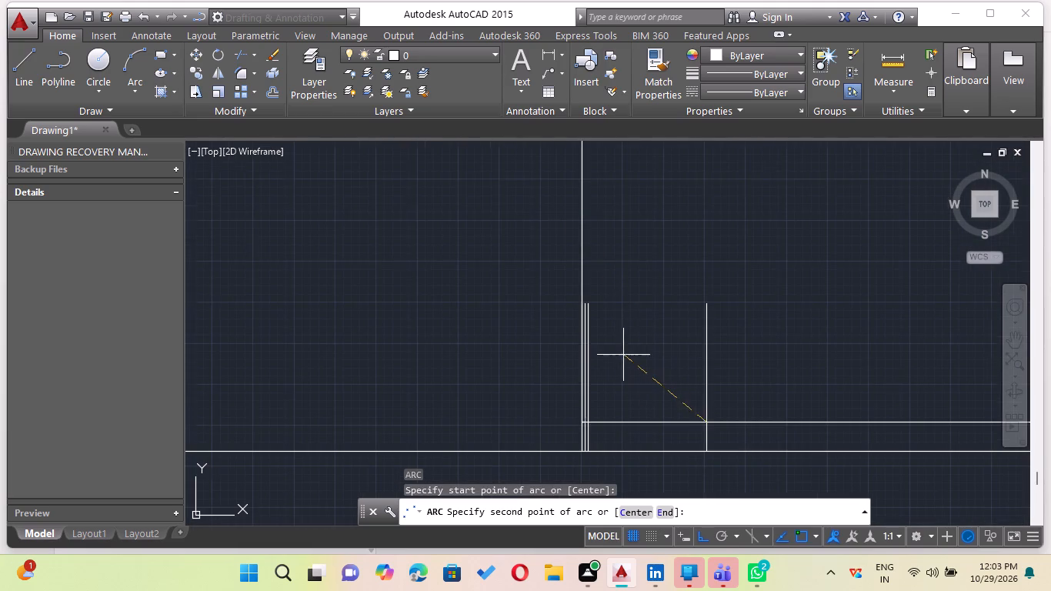
key("e")
key("Return")
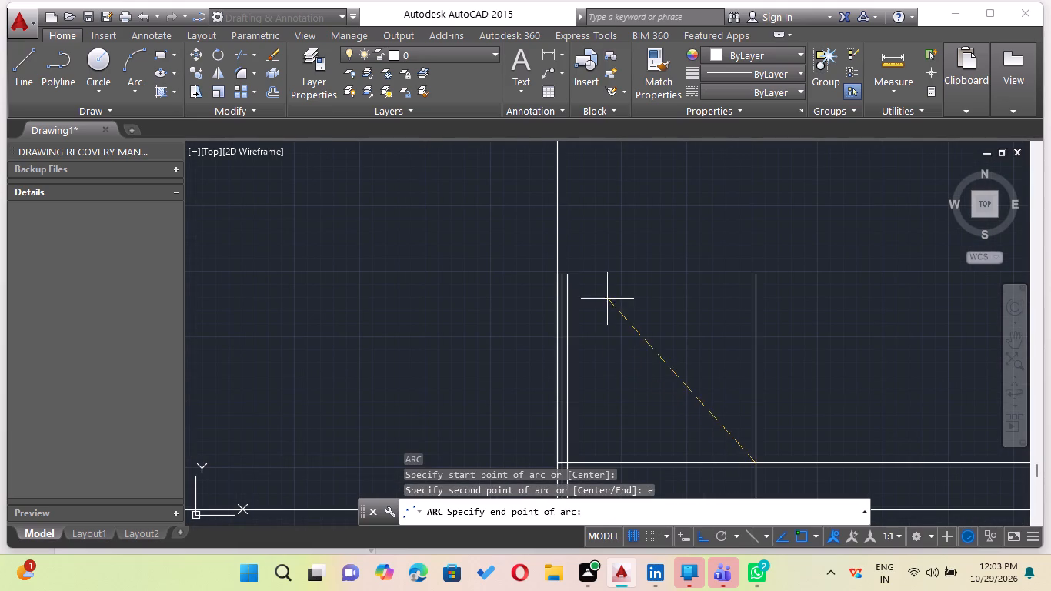
scroll(582, 282, "up", 3)
left_click(515, 255)
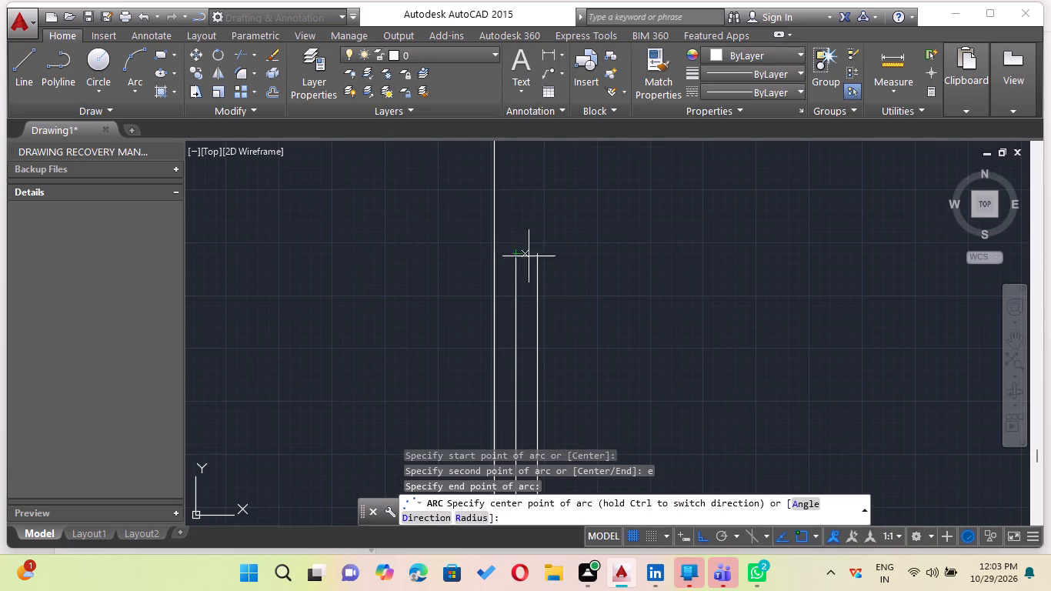
scroll(598, 268, "down", 4)
key("r")
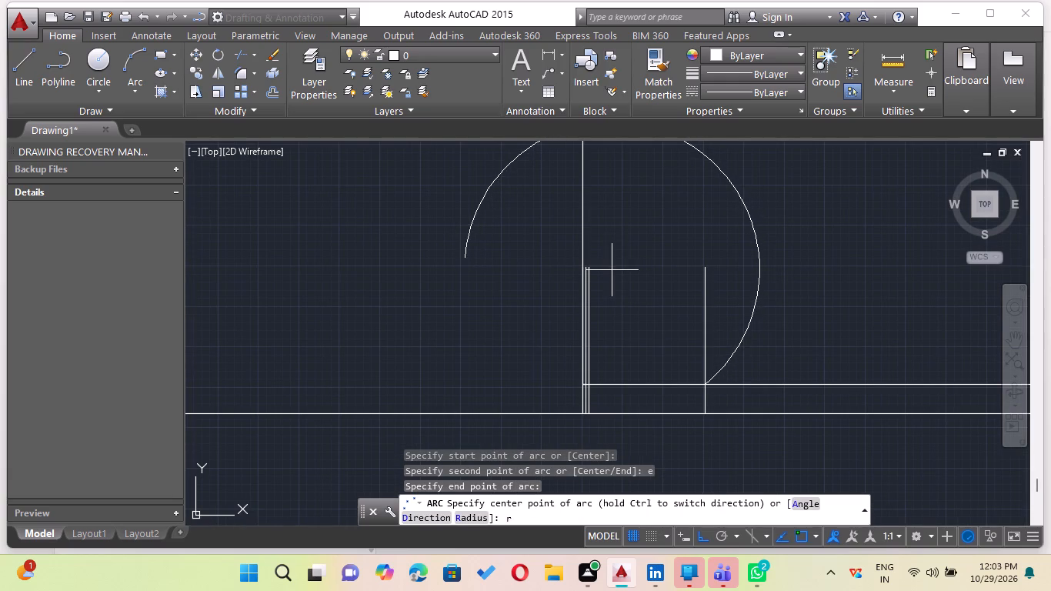
key("Return")
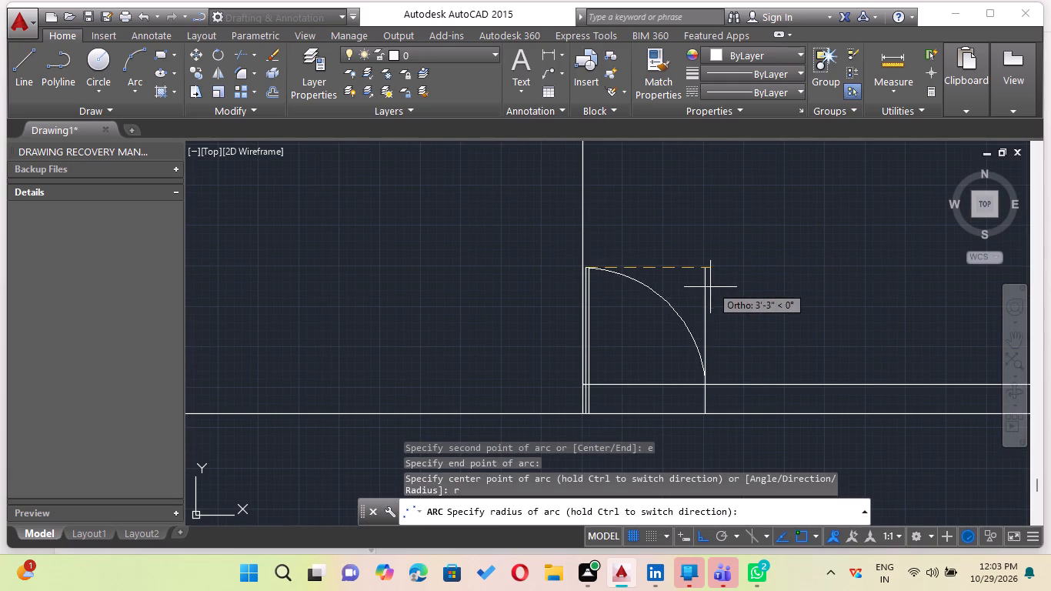
left_click(716, 278)
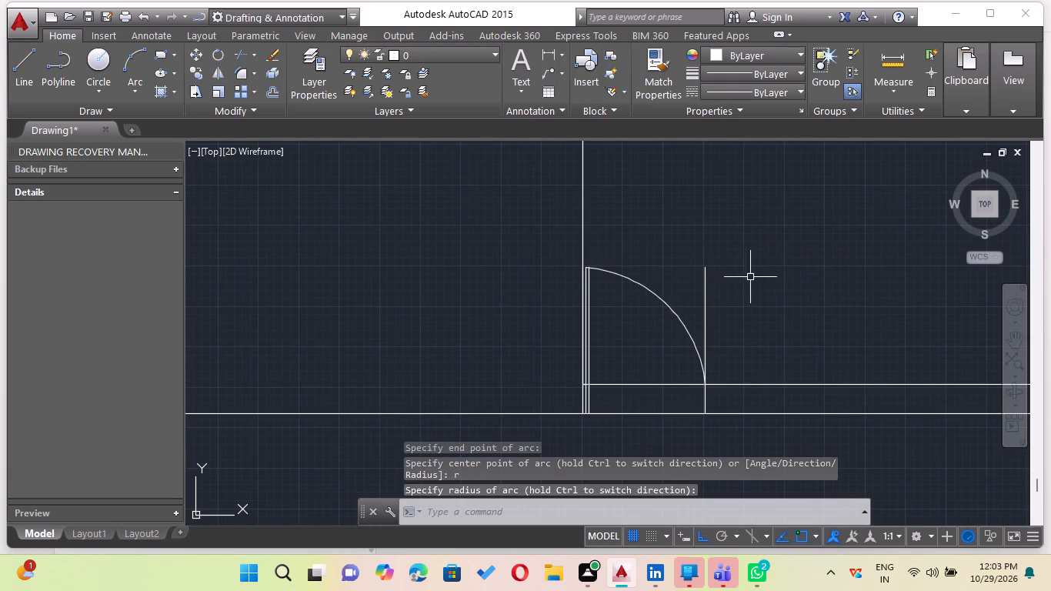
key("Escape")
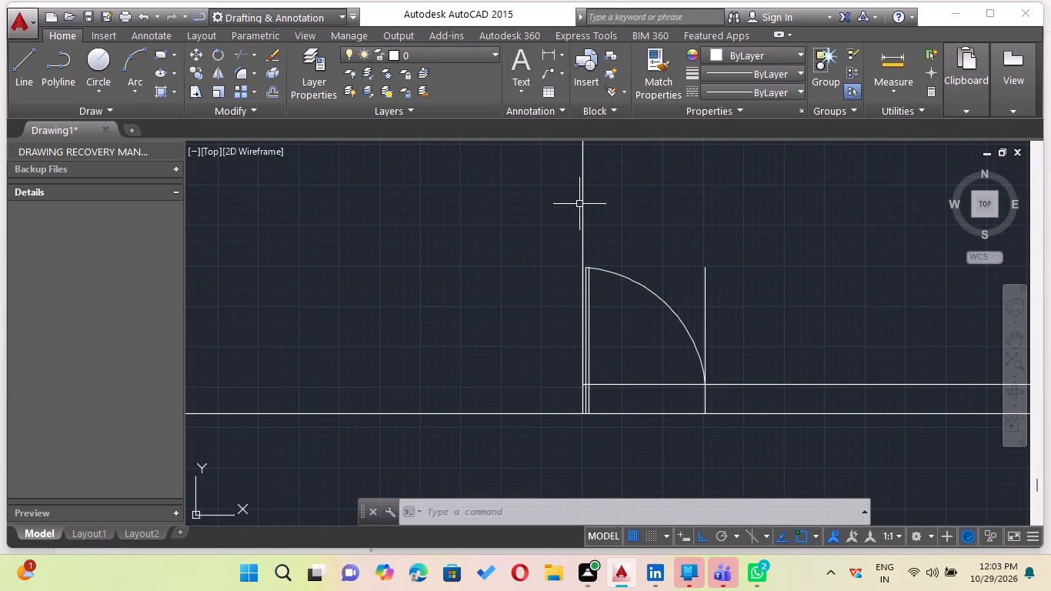
key("Escape")
Trim the two wall lines across the 3' door opening, including the piece between the door leaf lines.
key("t")
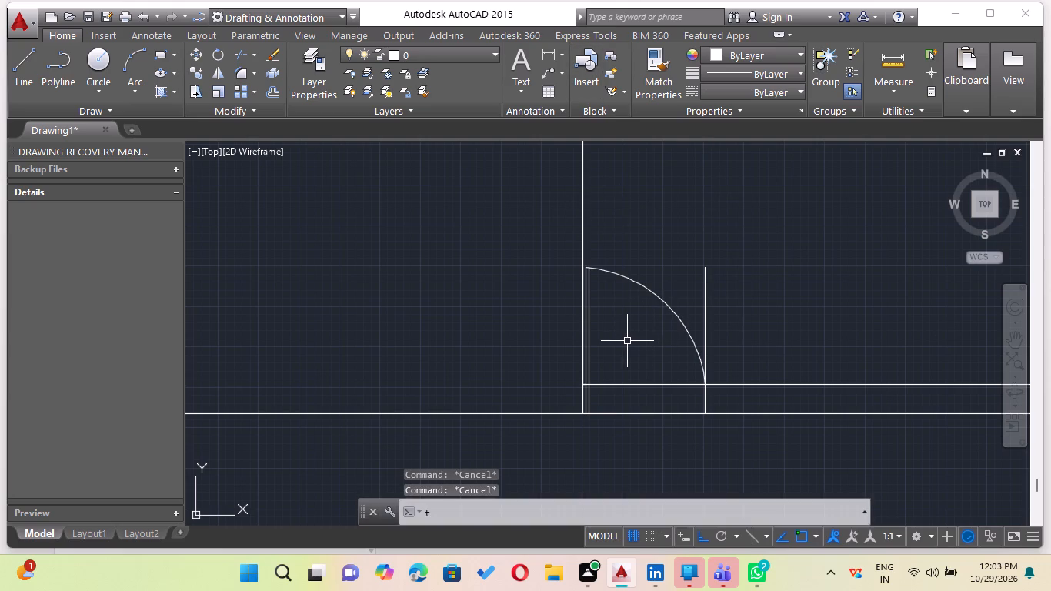
key("r")
key("Return")
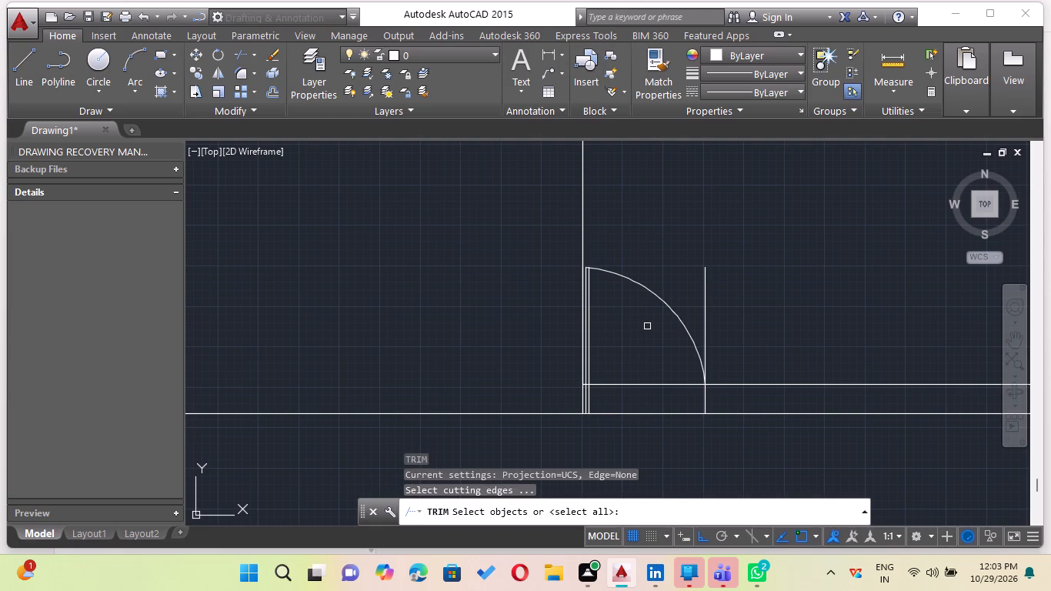
key("Return")
left_click(613, 320)
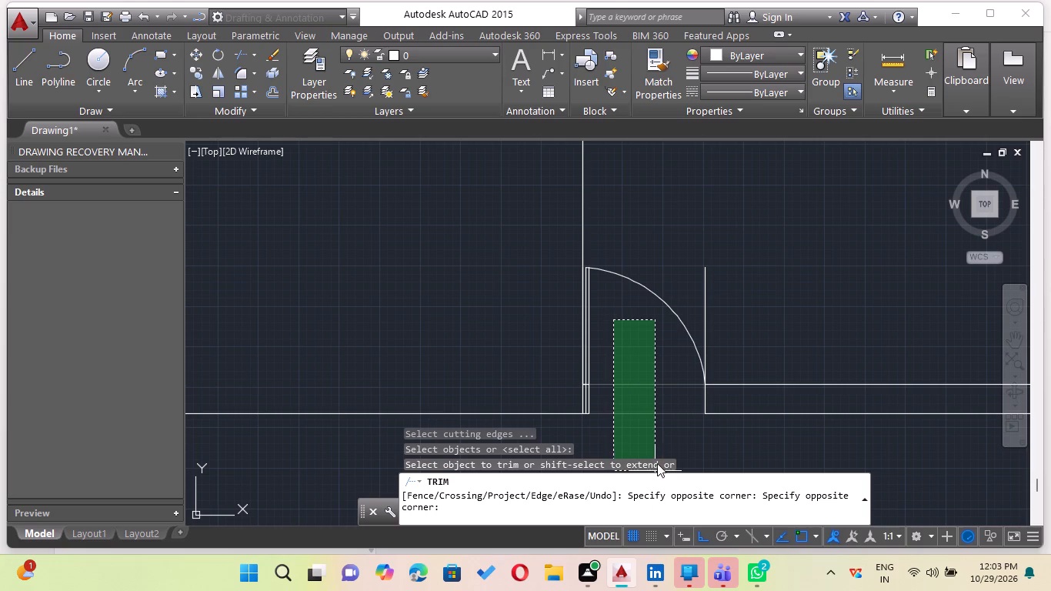
left_click(662, 436)
scroll(559, 370, "up", 4)
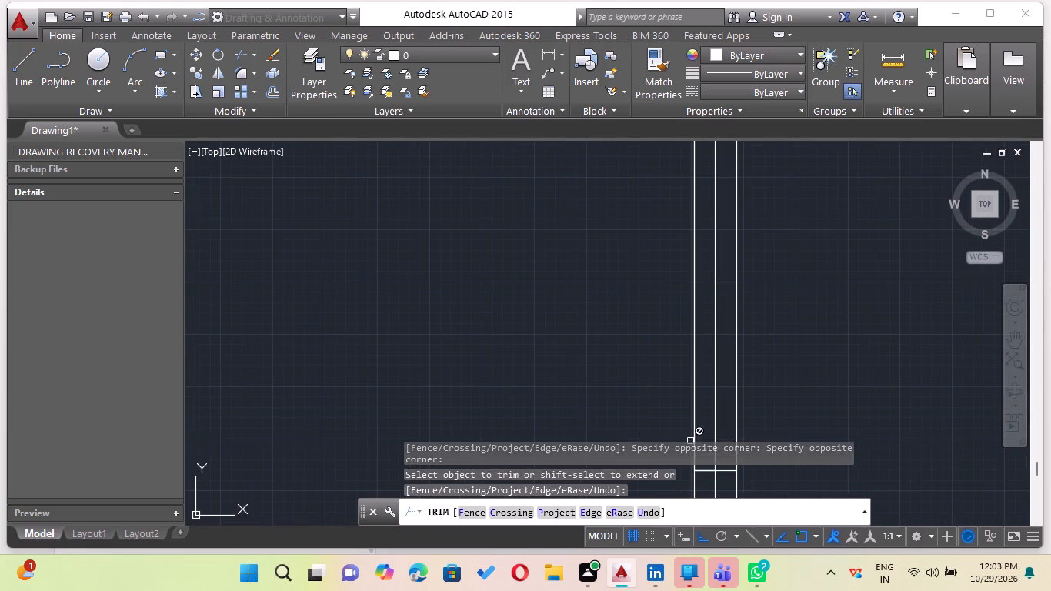
scroll(686, 434, "down", 2)
middle_click_drag(684, 424, 604, 263)
scroll(617, 283, "up", 3)
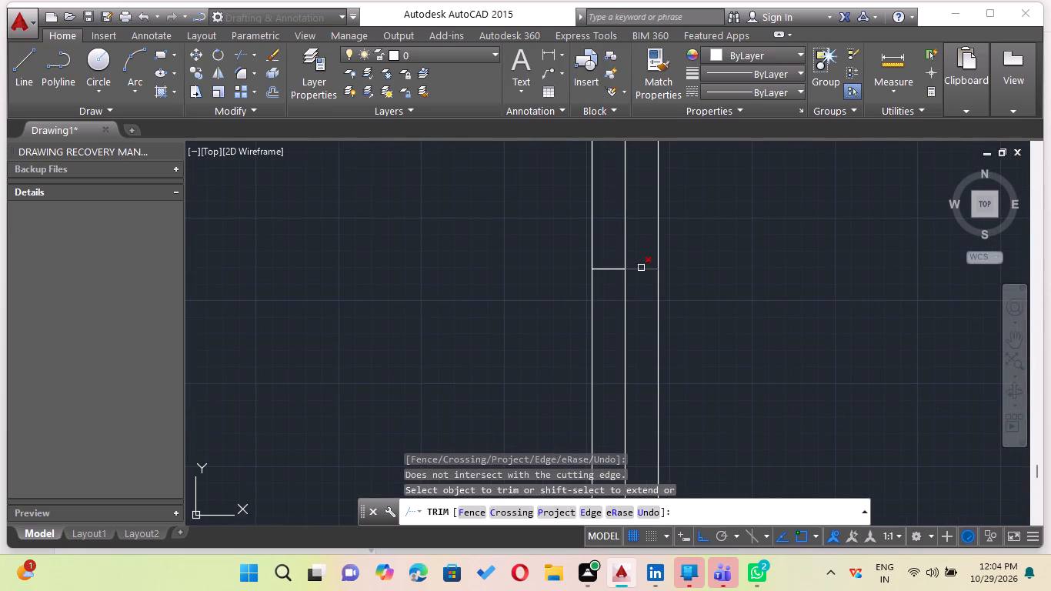
left_click(641, 267)
left_click(607, 264)
left_click(608, 269)
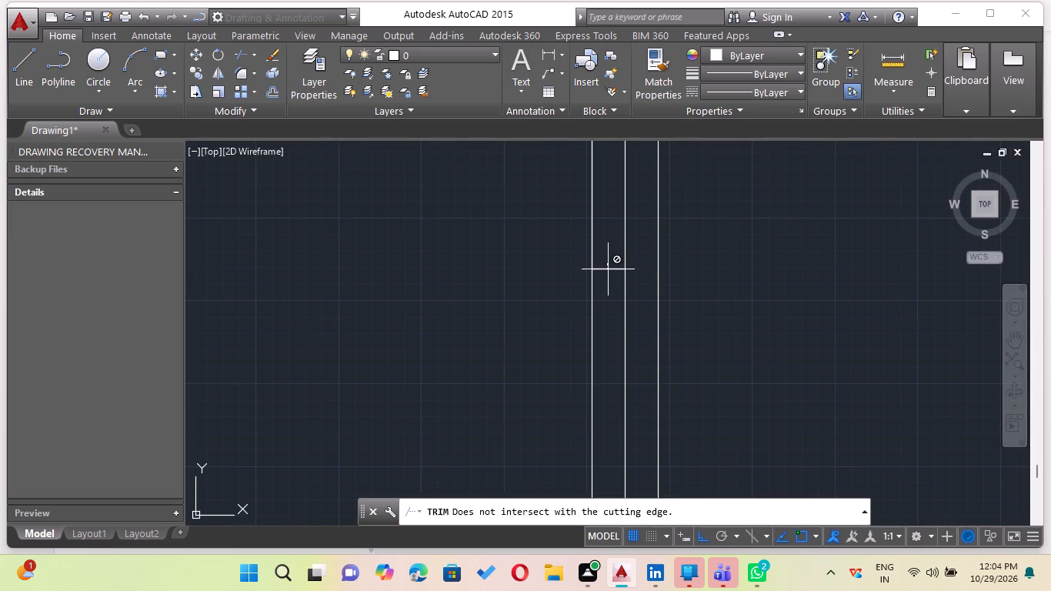
key("Escape")
Erase the leftover short wall line pieces beside the front door leaf.
left_click(613, 265)
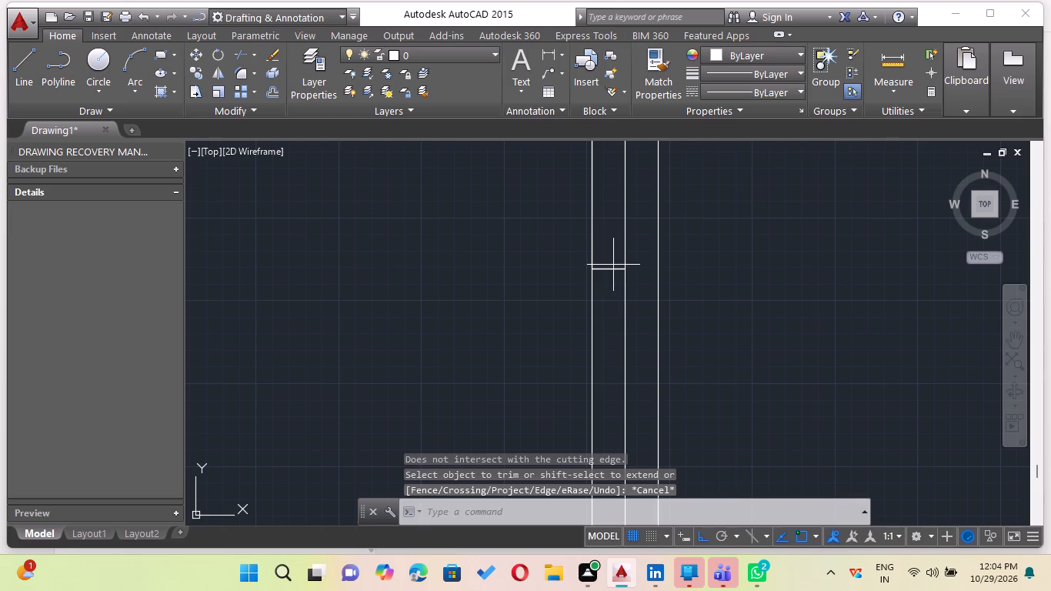
left_click(605, 277)
key("Delete")
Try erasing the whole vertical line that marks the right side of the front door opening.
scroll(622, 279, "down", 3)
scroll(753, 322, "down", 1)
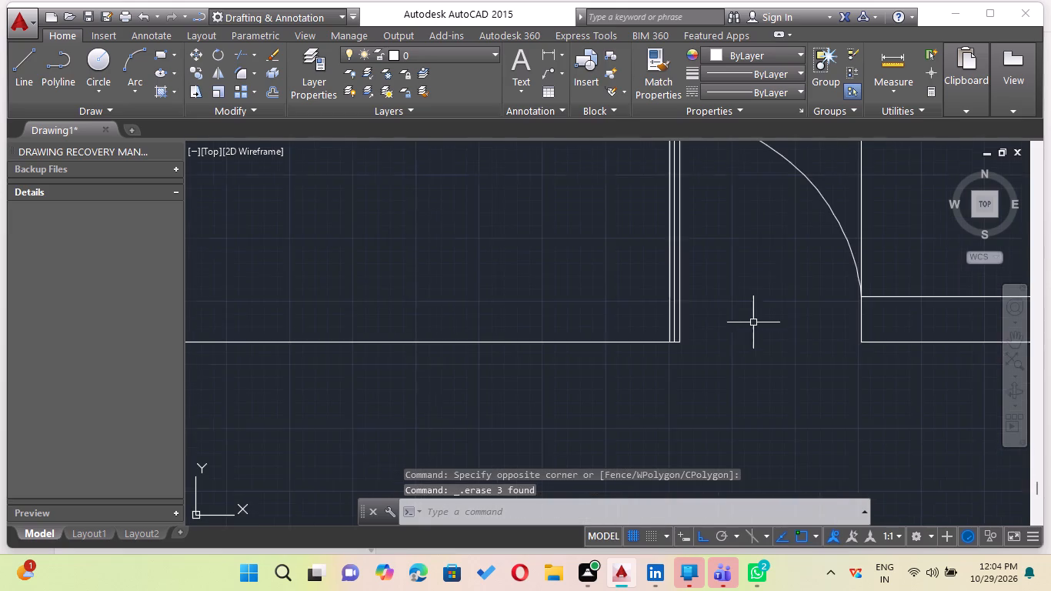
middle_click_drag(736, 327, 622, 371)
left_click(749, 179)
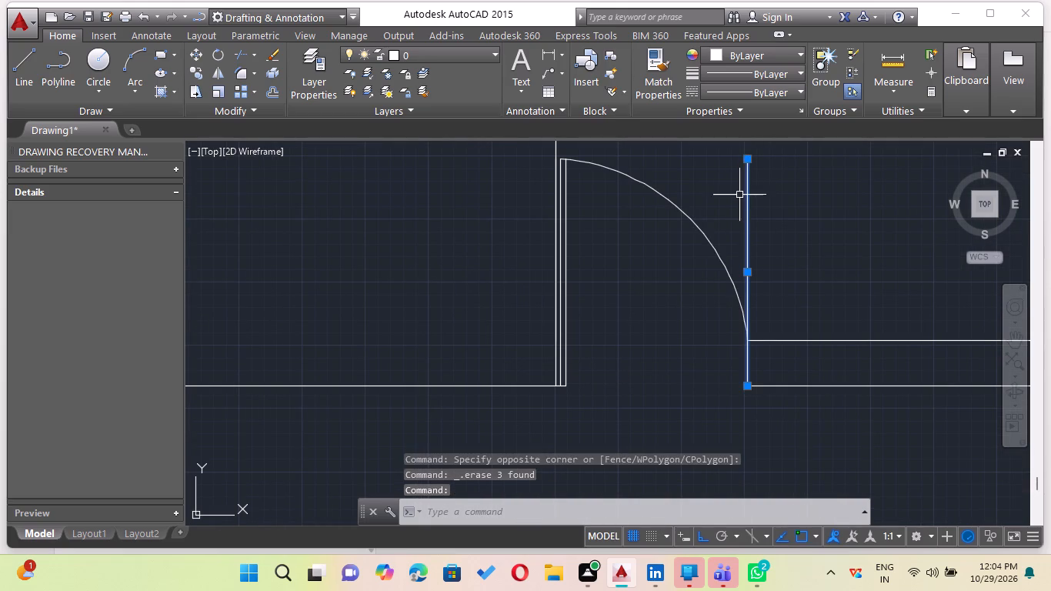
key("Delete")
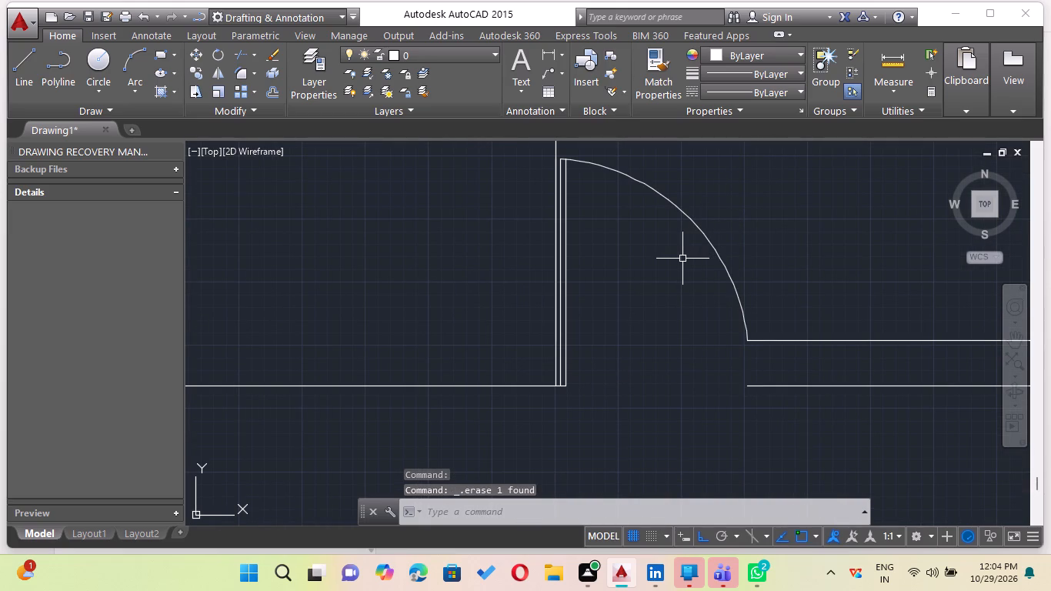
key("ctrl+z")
Trim the opening's right vertical line above the wall, keeping only the part across the wall thickness.
type("tr")
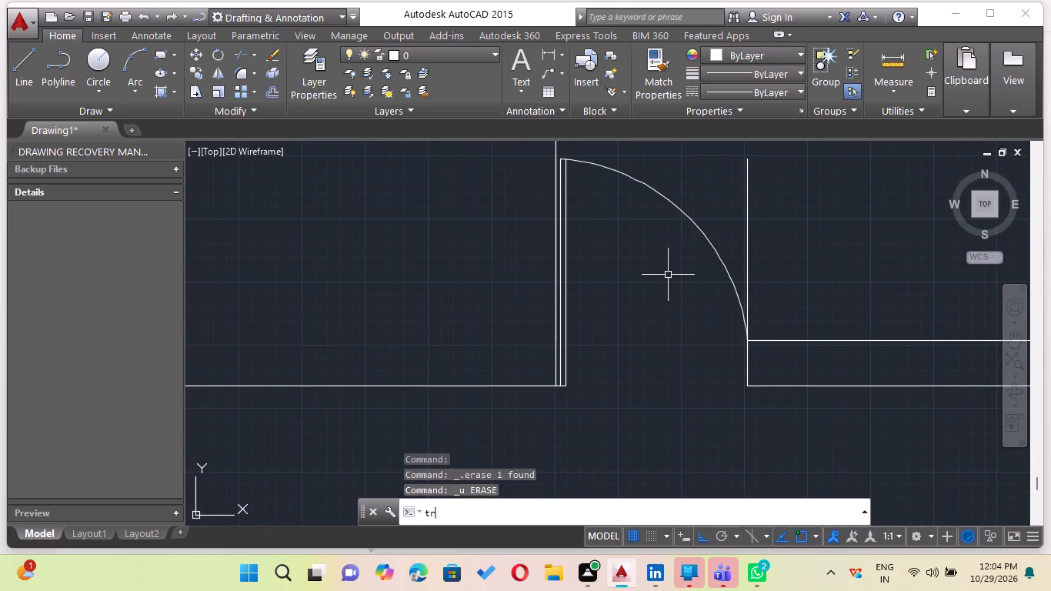
key("Return")
key("Return")
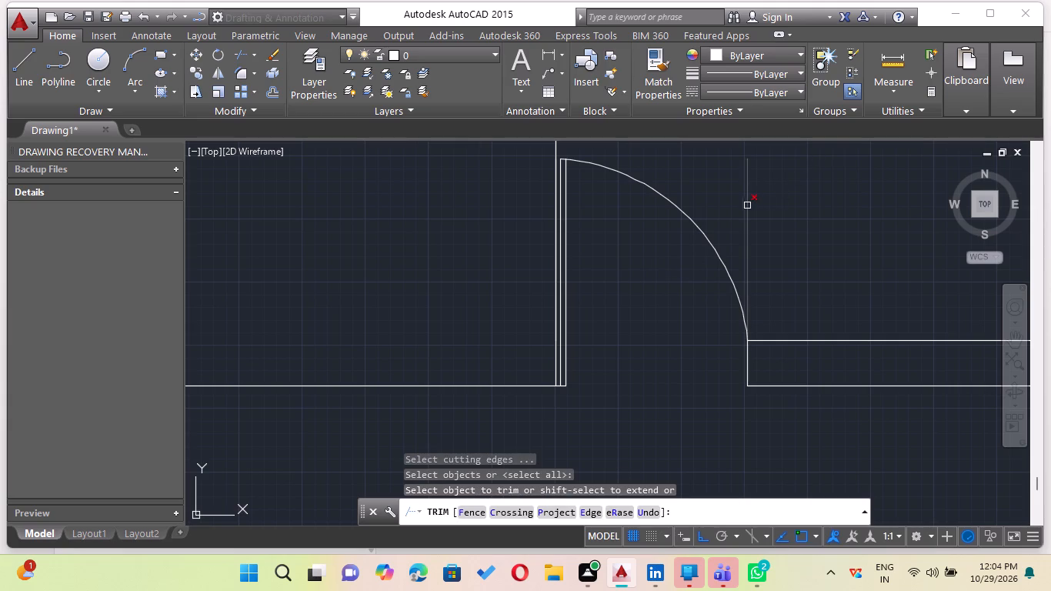
left_click(746, 205)
scroll(746, 235, "down", 3)
middle_click_drag(746, 236, 668, 348)
key("Escape")
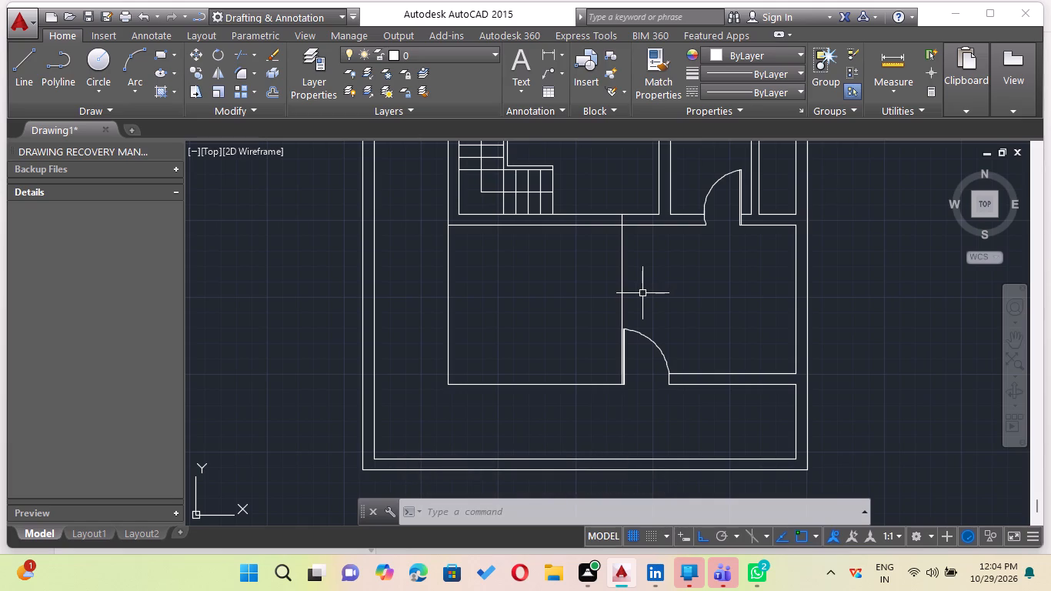
Copy the front door's leaf lines and swing arc horizontally to the empty space outside the plan's right wall.
scroll(639, 298, "down", 1)
middle_click_drag(639, 298, 635, 306)
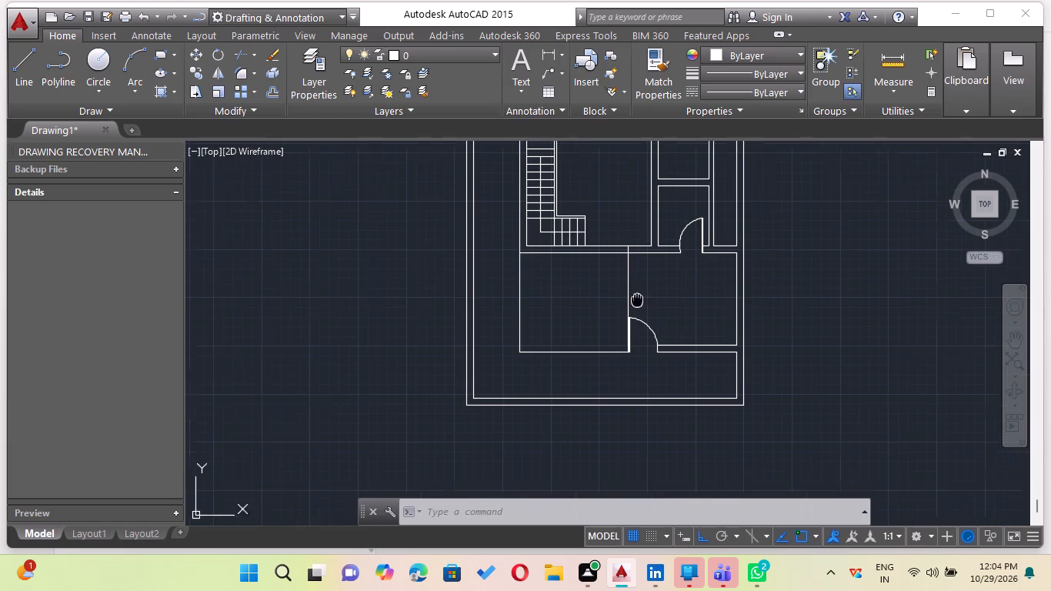
middle_click_drag(635, 306, 629, 311)
middle_click(625, 312)
scroll(625, 312, "up", 3)
middle_click_drag(684, 345, 646, 270)
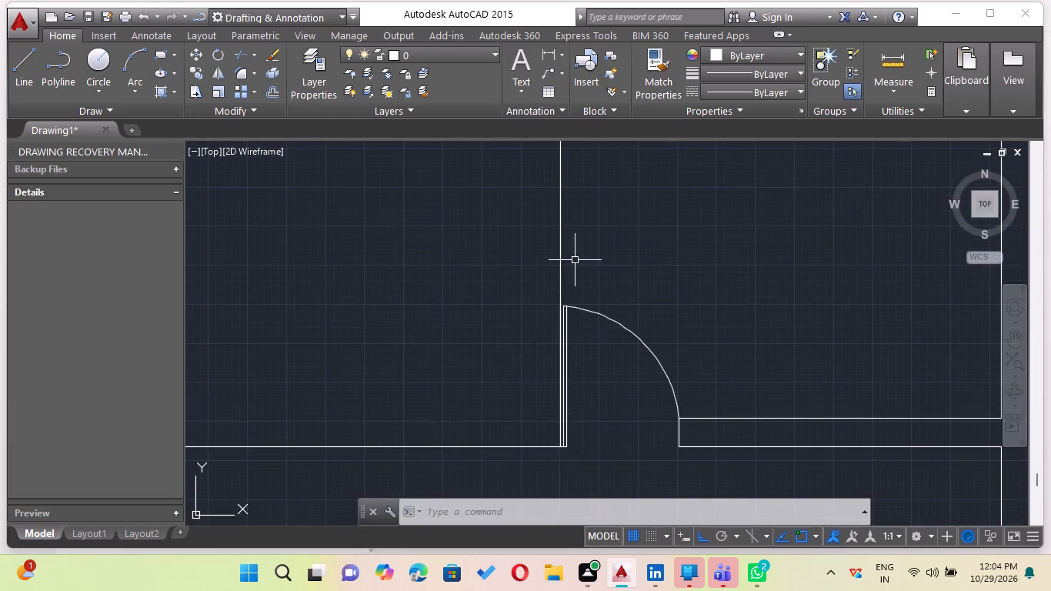
scroll(599, 309, "up", 1)
left_click_drag(722, 331, 627, 386)
scroll(538, 451, "up", 1)
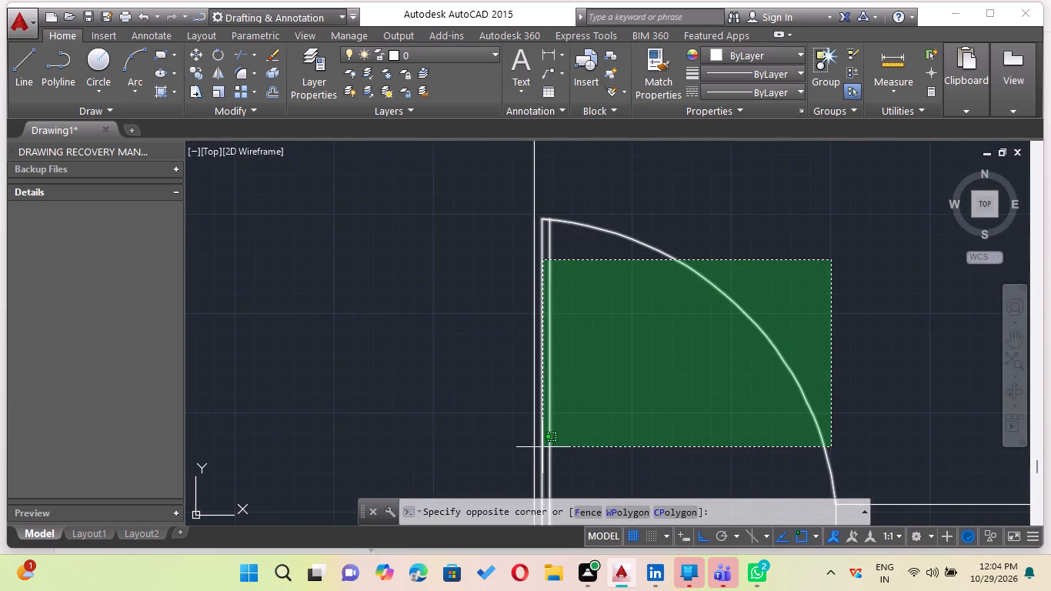
left_click(537, 446)
scroll(615, 393, "down", 2)
middle_click_drag(603, 386, 532, 249)
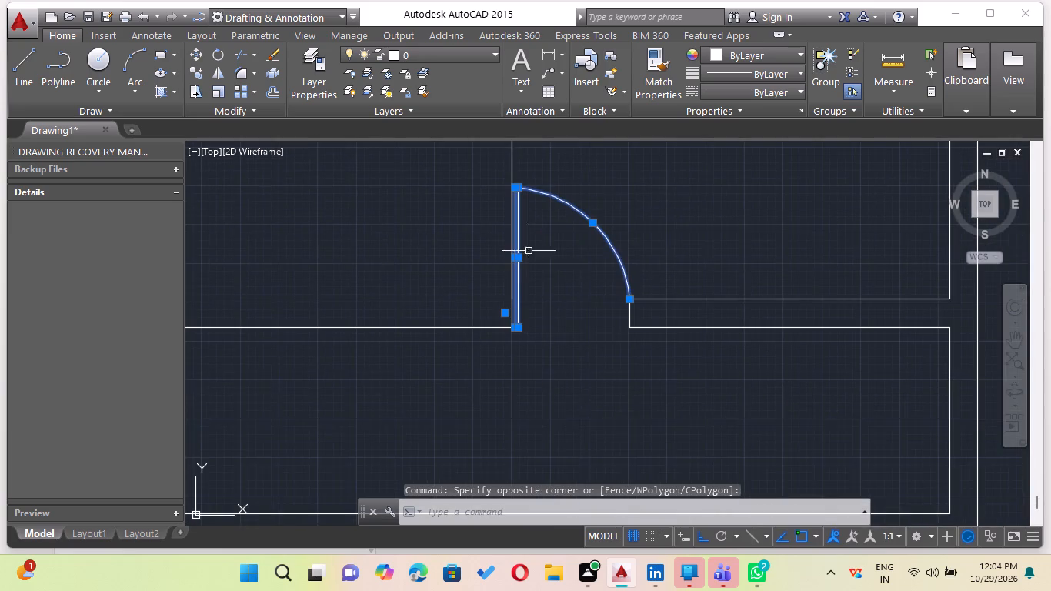
scroll(608, 289, "up", 1)
scroll(606, 291, "down", 2)
key("c")
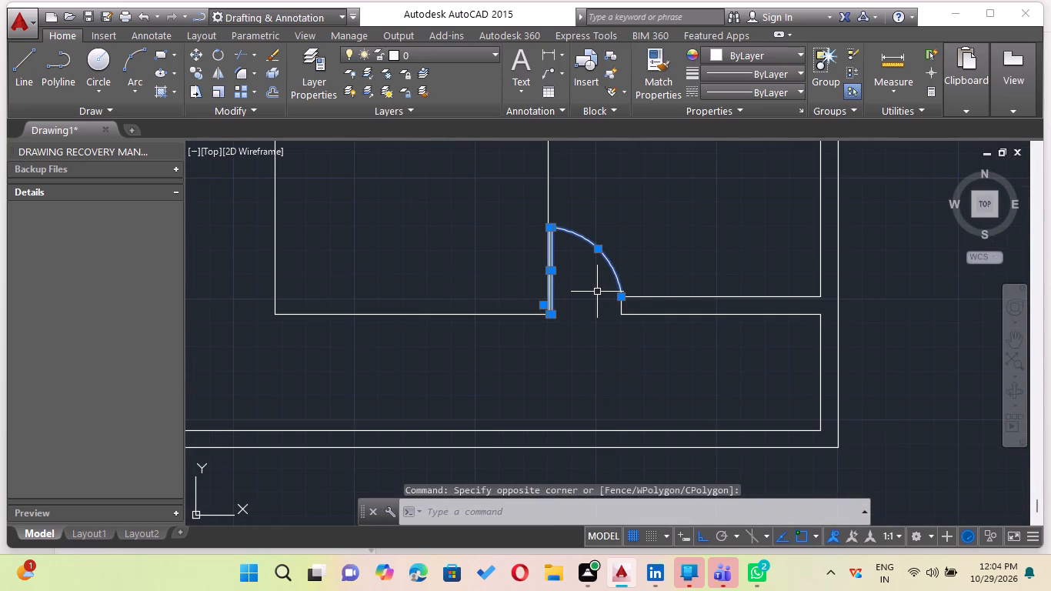
key("o")
key("Return")
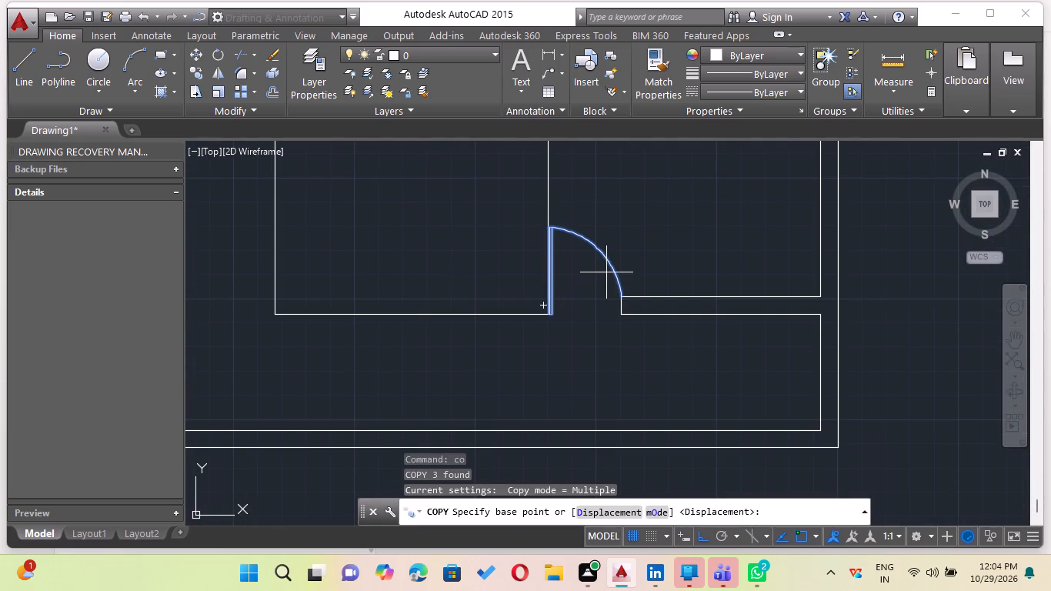
left_click(610, 268)
scroll(722, 260, "down", 1)
middle_click_drag(671, 269, 507, 285)
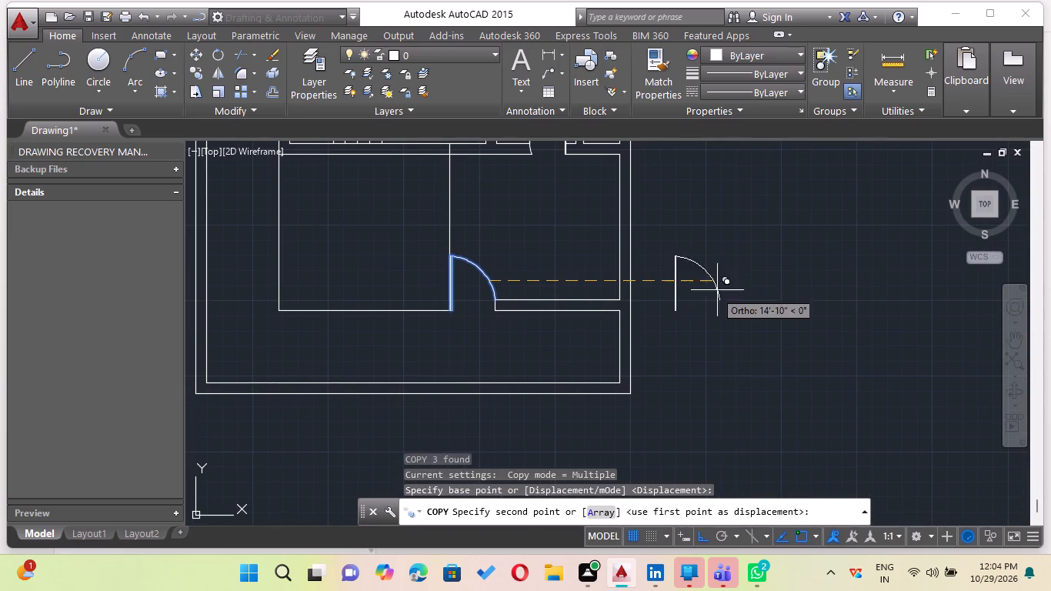
left_click(738, 285)
key("Escape")
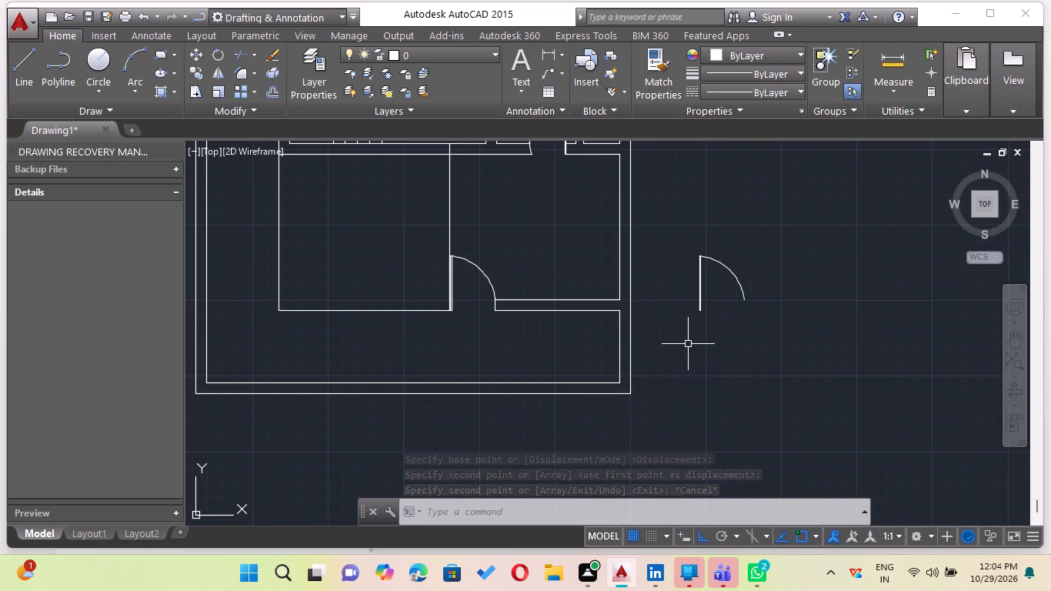
Draw a short vertical line from the copied door's arc end down to the level of the leaf's bottom.
key("l")
key("Return")
scroll(700, 293, "up", 2)
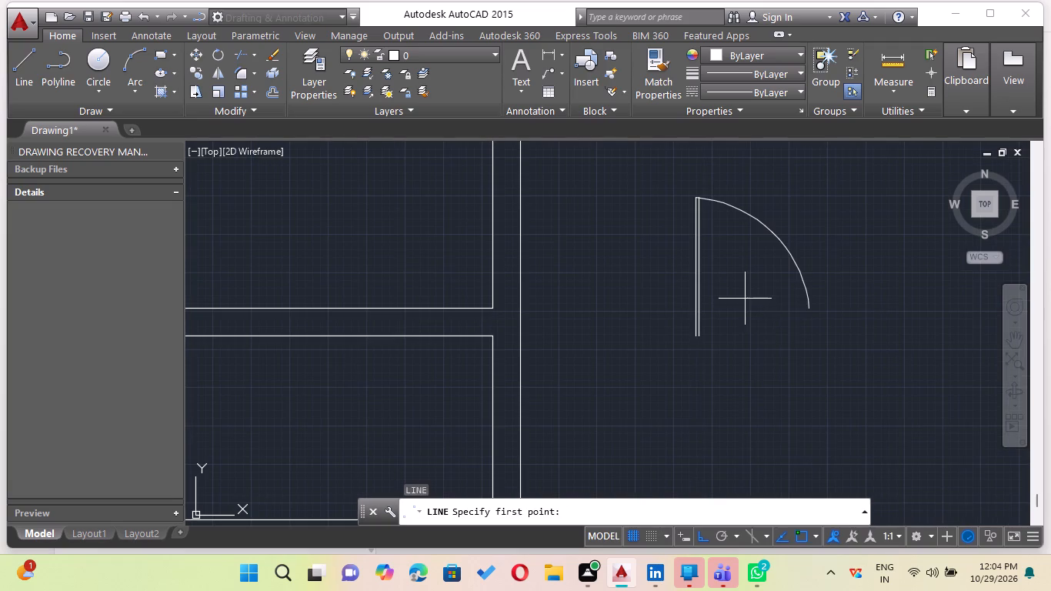
left_click_drag(807, 309, 806, 316)
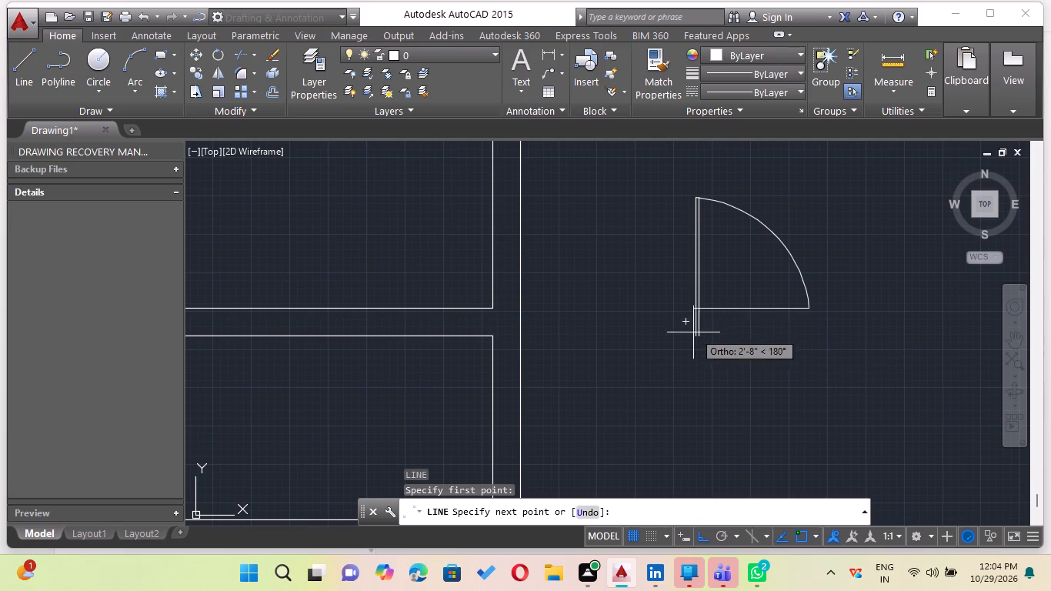
left_click(807, 337)
key("Escape")
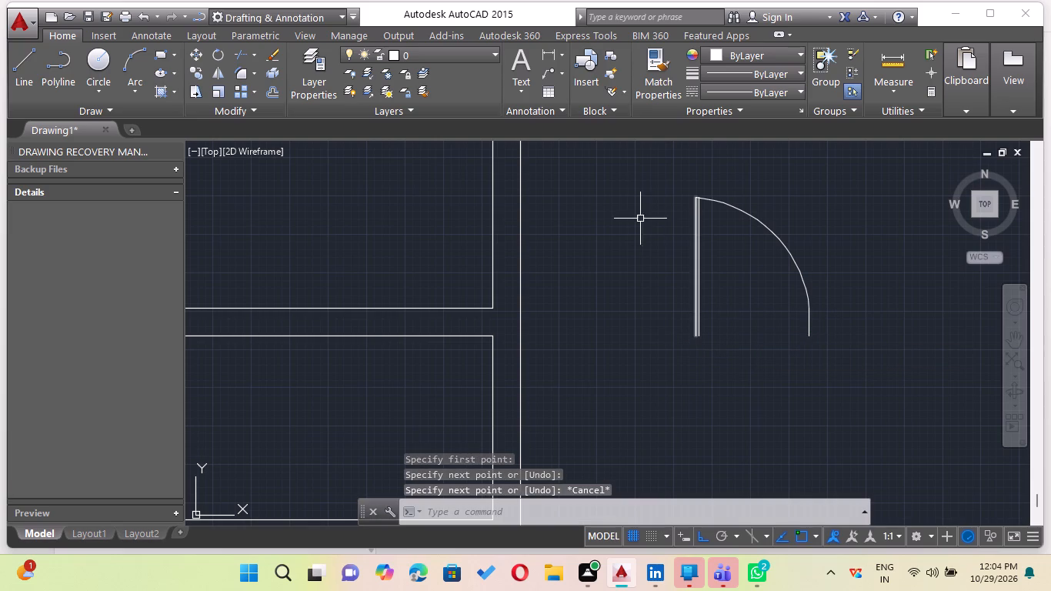
Create a block named door from the copied door's leaf lines, swing arc and short jamb line.
left_click(662, 181)
left_click(834, 378)
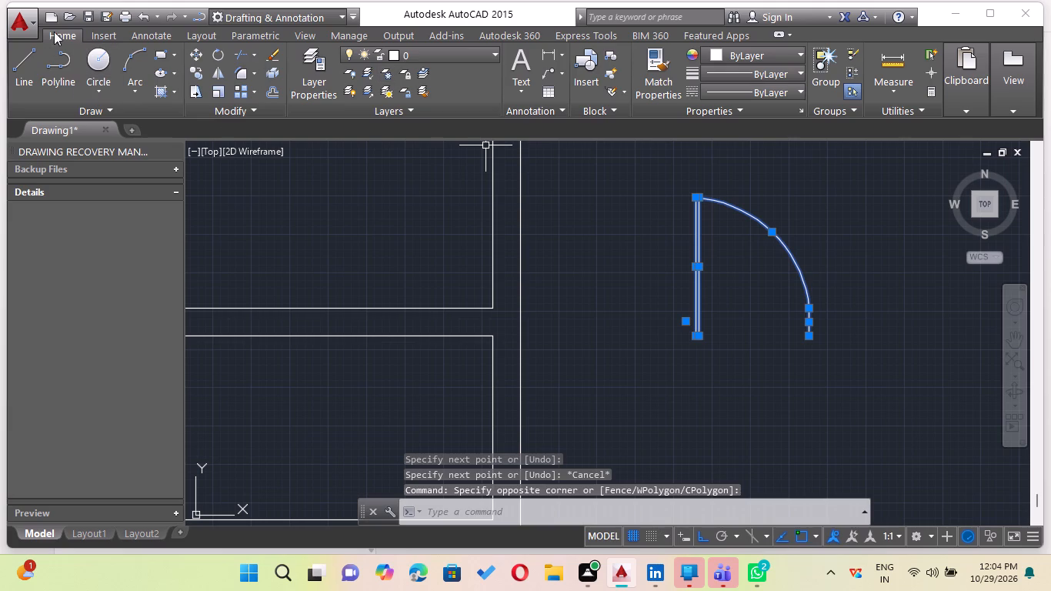
left_click(106, 37)
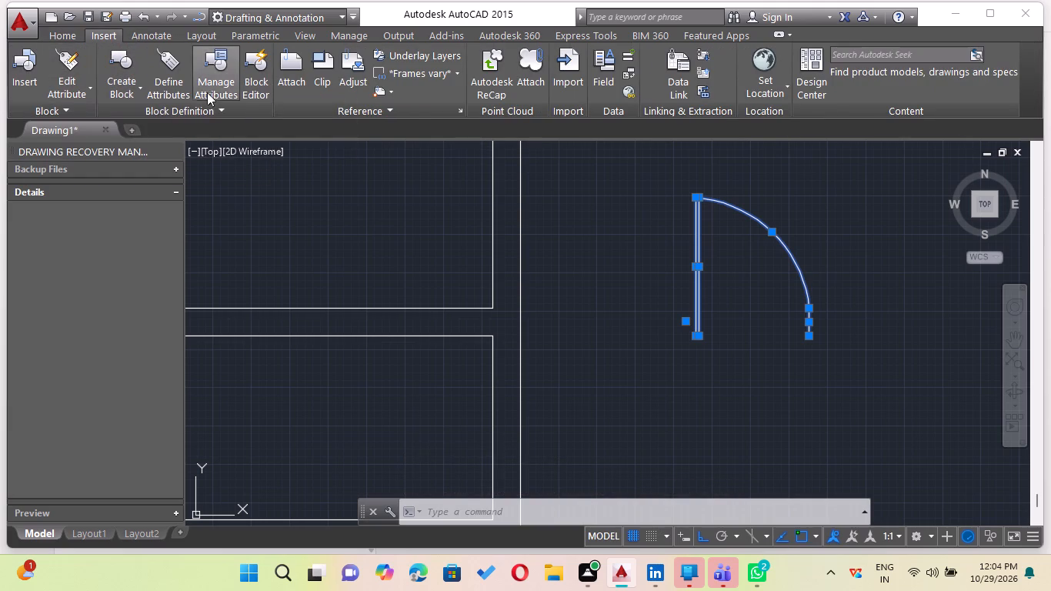
left_click(131, 88)
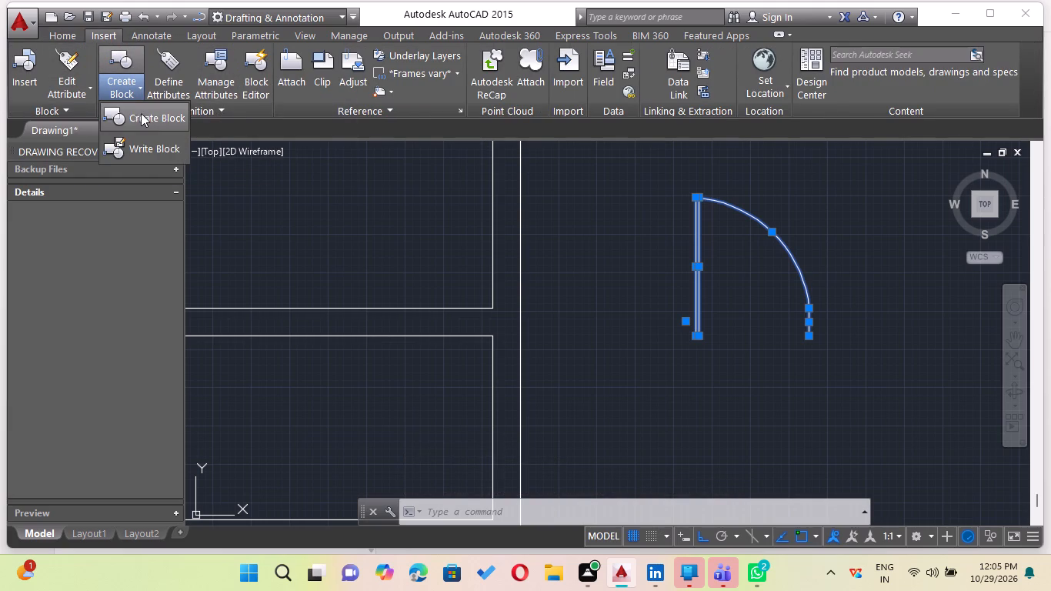
left_click(144, 118)
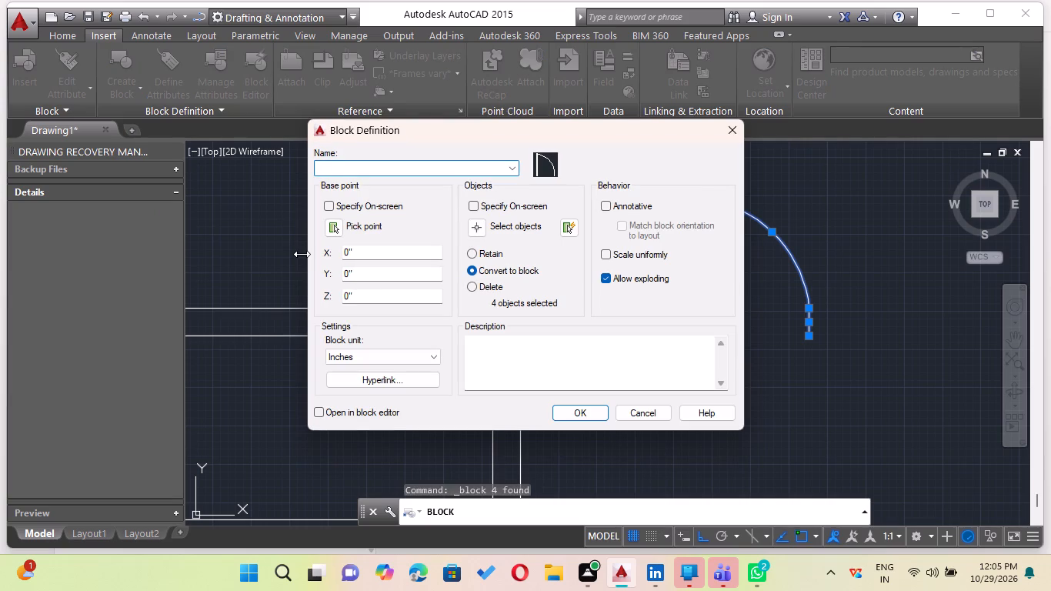
type("doo")
key("r")
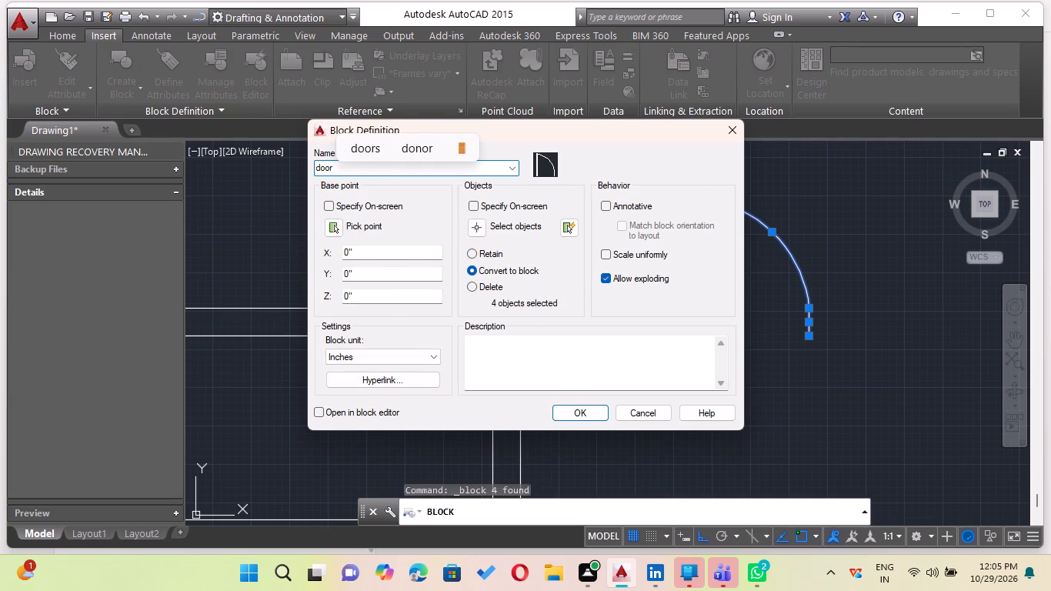
left_click(574, 412)
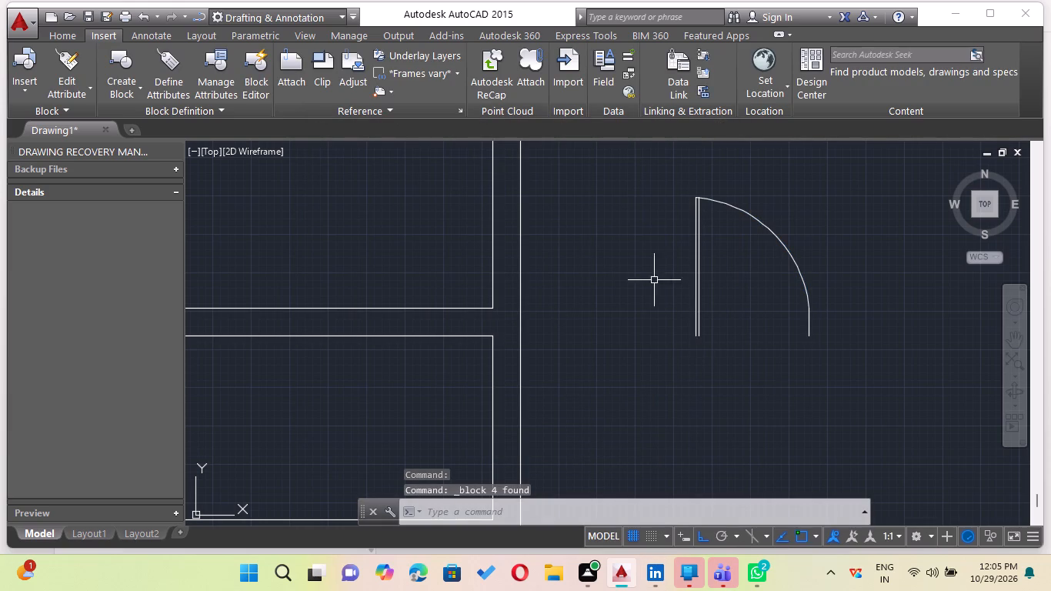
Copy the door block by its jamb line's lower end, with Ortho off, to where the front partition meets the staircase hall's lower wall line.
left_click(622, 182)
left_click(863, 437)
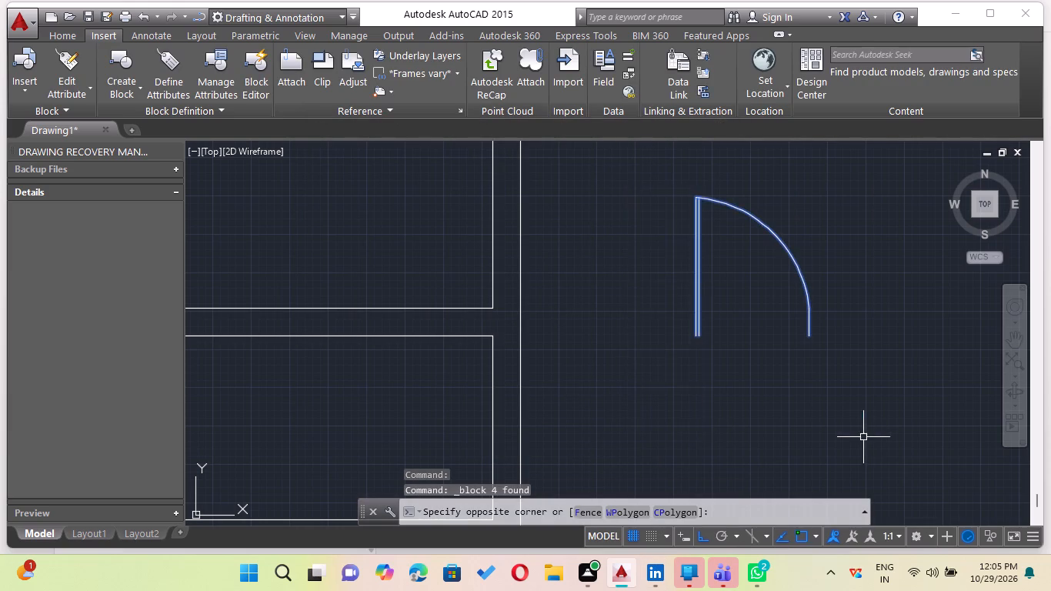
scroll(780, 452, "down", 1)
scroll(756, 387, "down", 1)
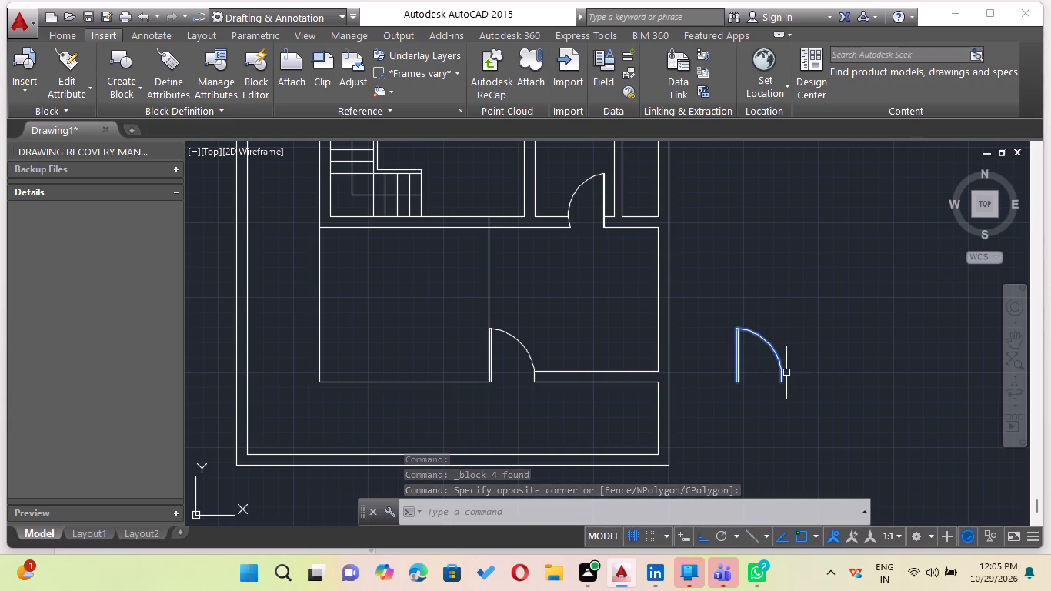
key("c")
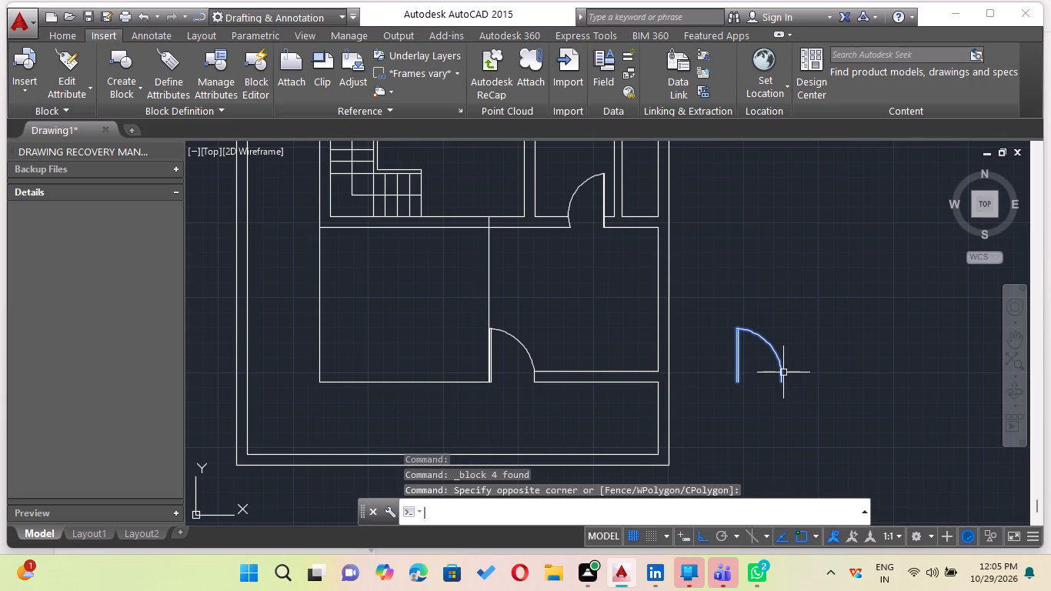
key("o")
key("Return")
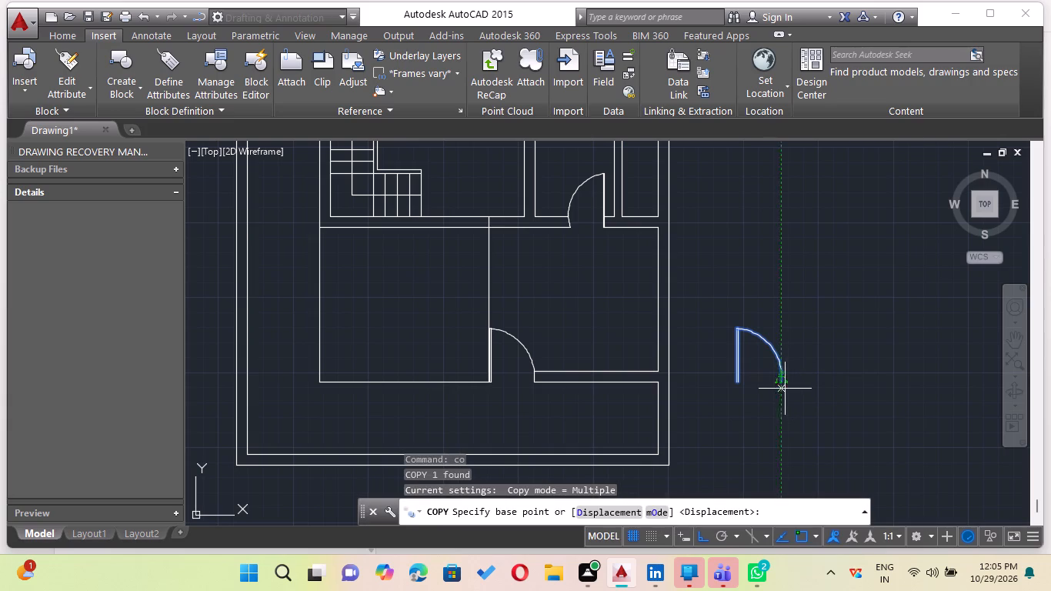
left_click(784, 382)
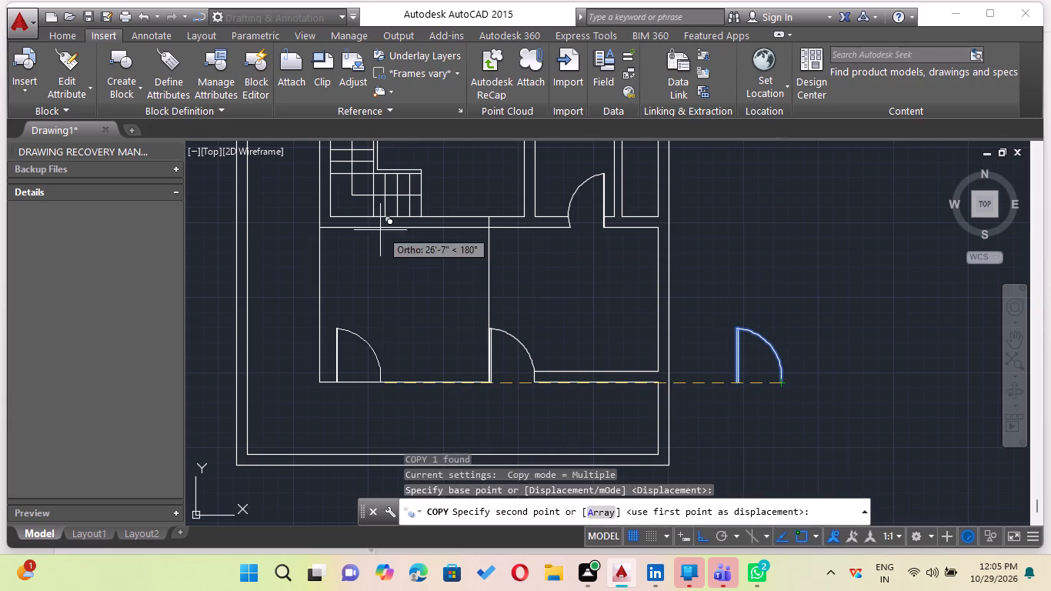
middle_click_drag(378, 226, 407, 296)
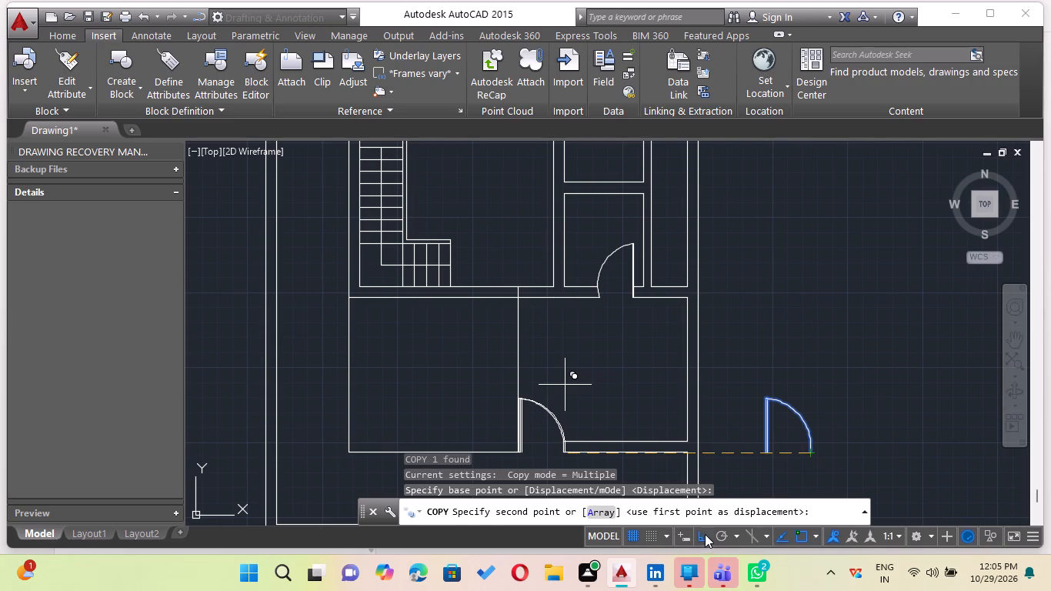
left_click(700, 534)
middle_click_drag(598, 360, 590, 394)
scroll(501, 335, "up", 3)
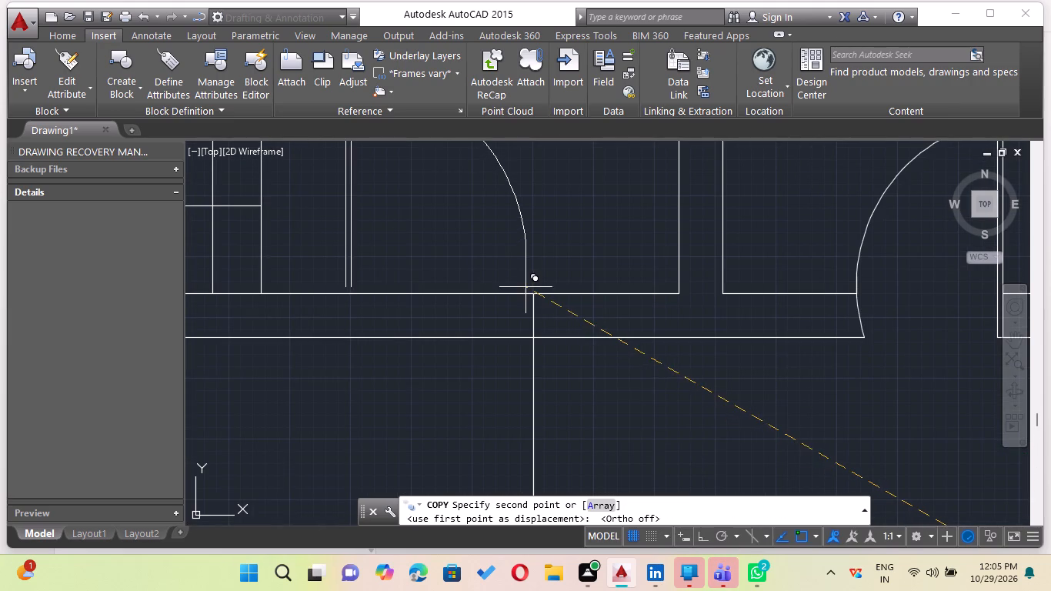
scroll(522, 339, "up", 3)
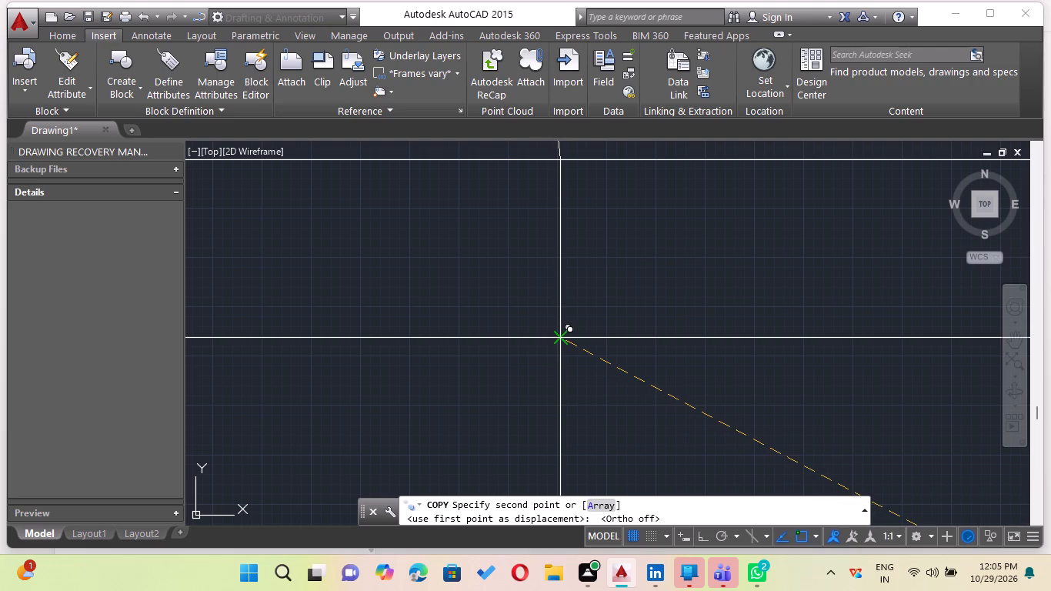
left_click(562, 336)
Place another door copy in the bottom wall of the 10'-3" room, with its jamb at the room's right wall.
scroll(562, 336, "down", 5)
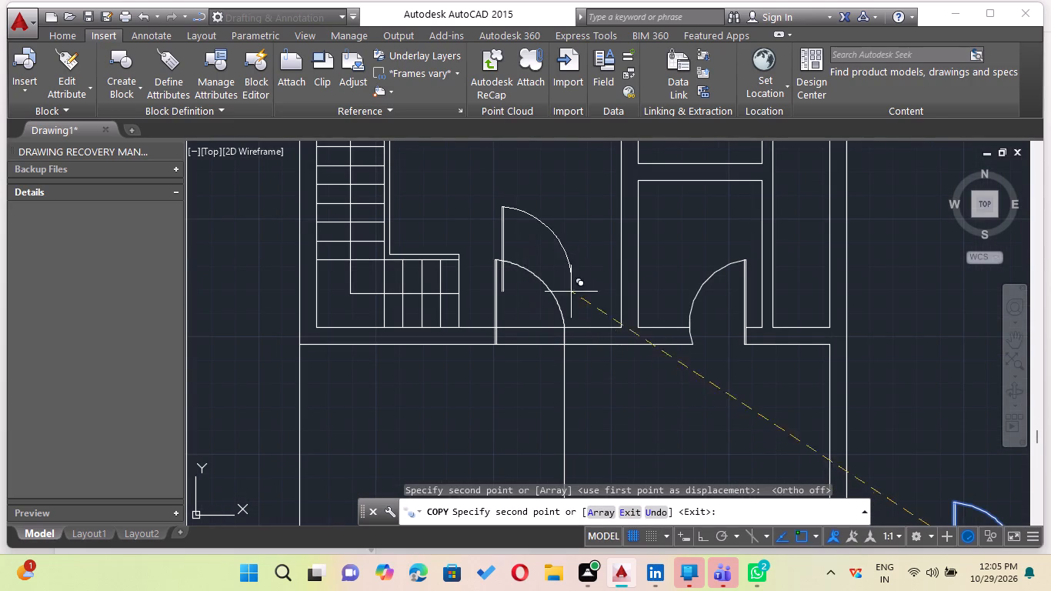
scroll(572, 291, "down", 1)
middle_click_drag(573, 292, 562, 406)
middle_click_drag(523, 310, 549, 453)
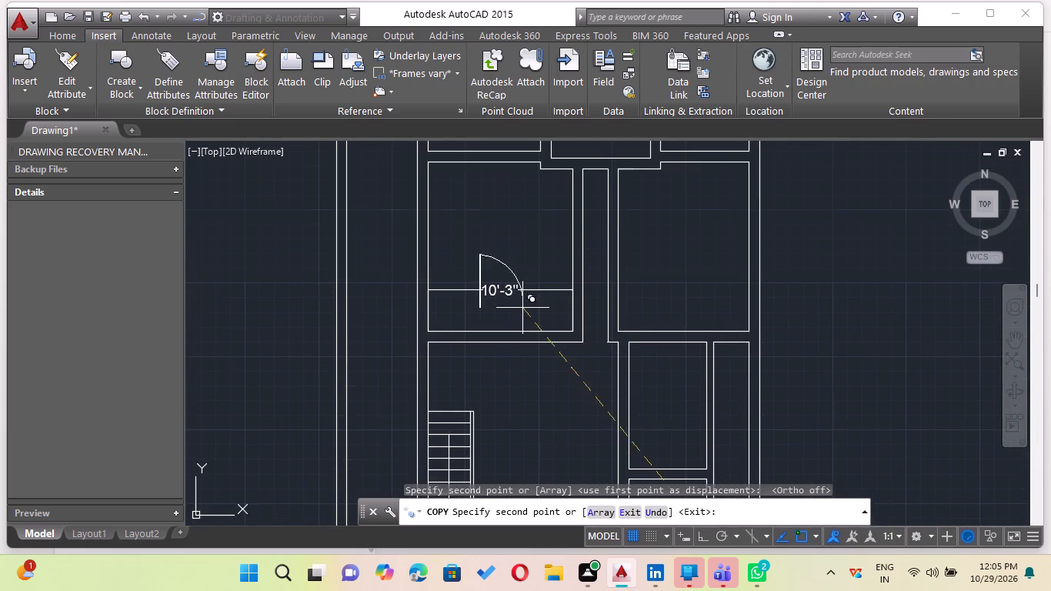
scroll(596, 349, "up", 3)
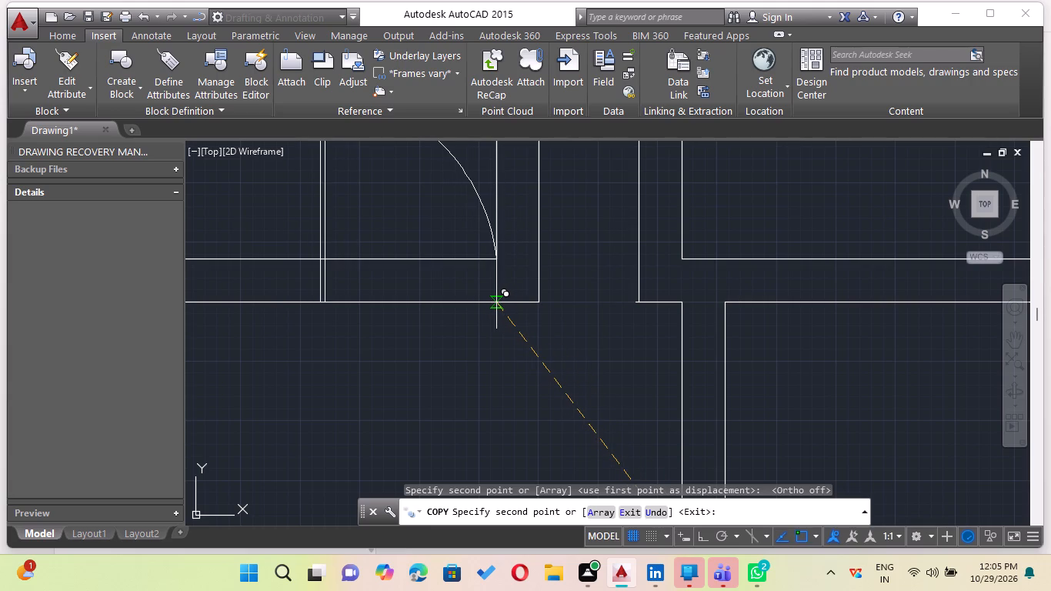
left_click(496, 302)
Place a door copy in the bottom wall of the upper-left small room, with its leaf against the left wall.
scroll(490, 280, "down", 2)
middle_click_drag(489, 283, 539, 381)
middle_click(539, 382)
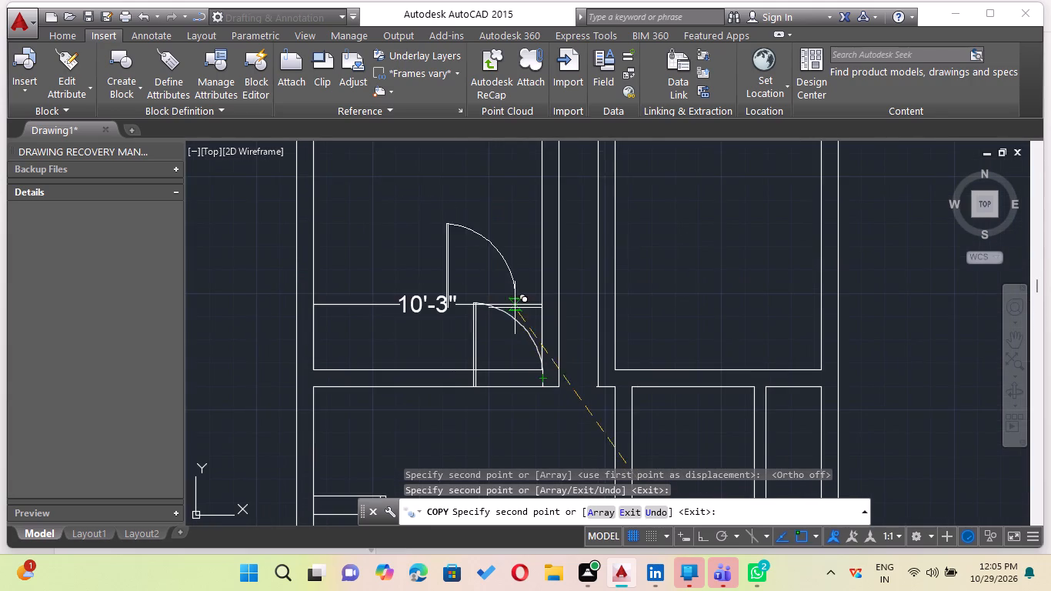
scroll(515, 309, "down", 1)
middle_click_drag(515, 321, 587, 462)
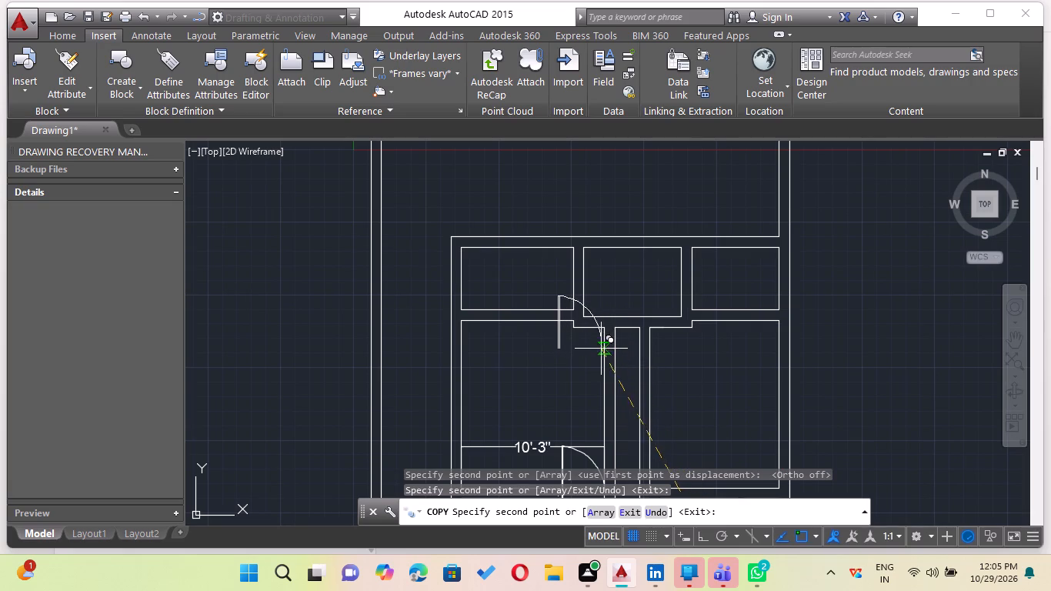
scroll(500, 318, "up", 2)
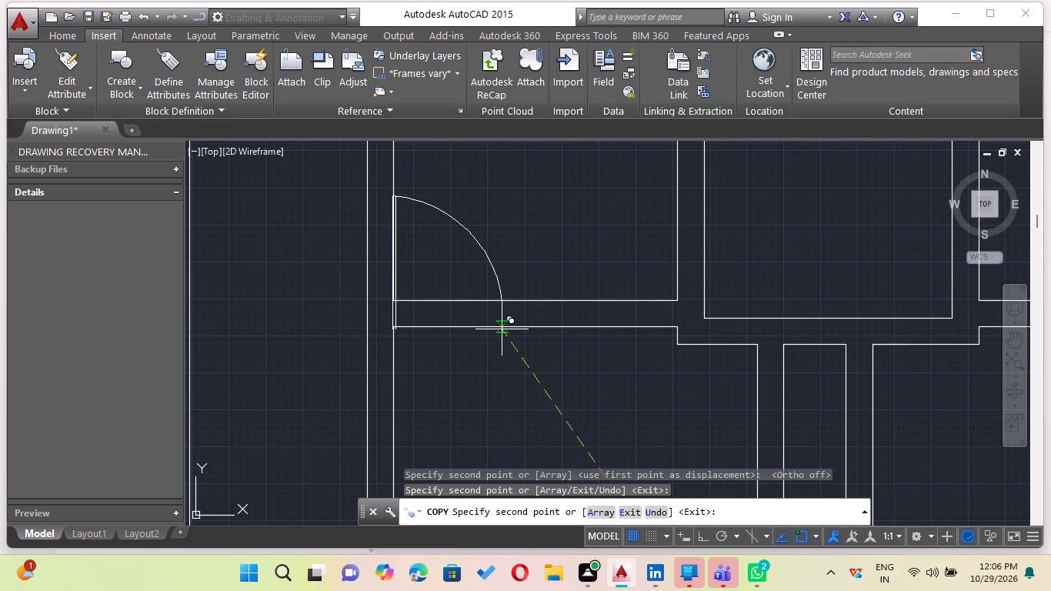
left_click(502, 329)
Place a door copy in the upper middle room's bottom wall above the passage, jamb at the right room's corner, and finish copying.
scroll(557, 279, "down", 2)
middle_click_drag(561, 295, 522, 319)
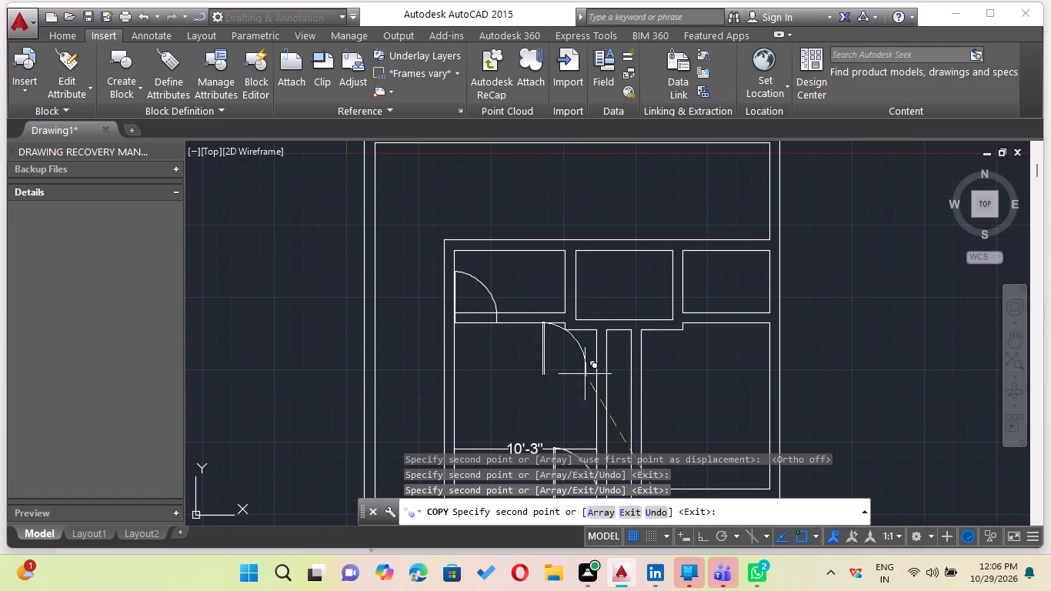
scroll(642, 316, "up", 2)
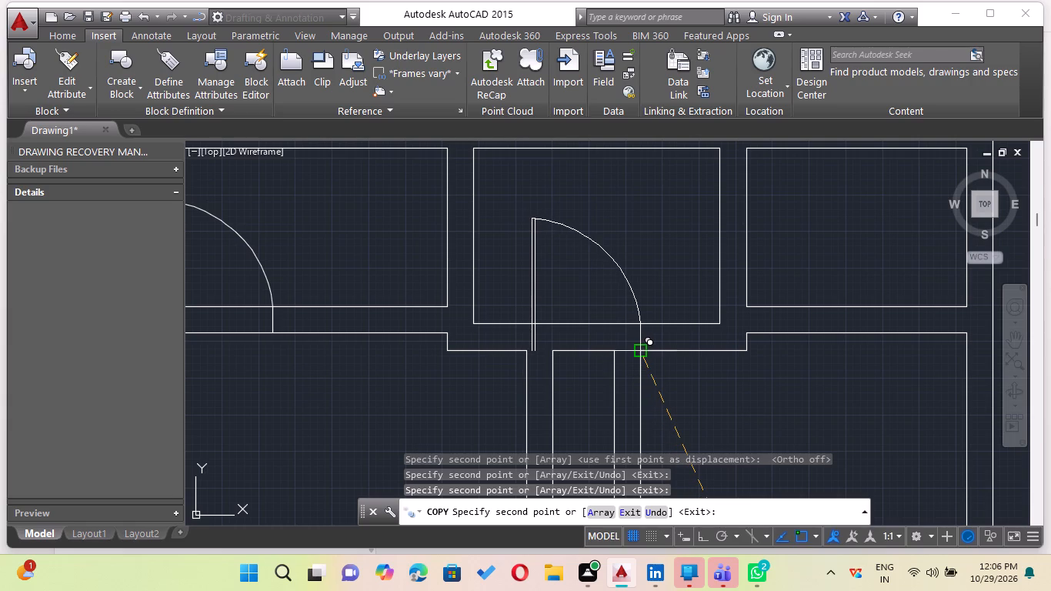
left_click(644, 346)
scroll(591, 399, "down", 2)
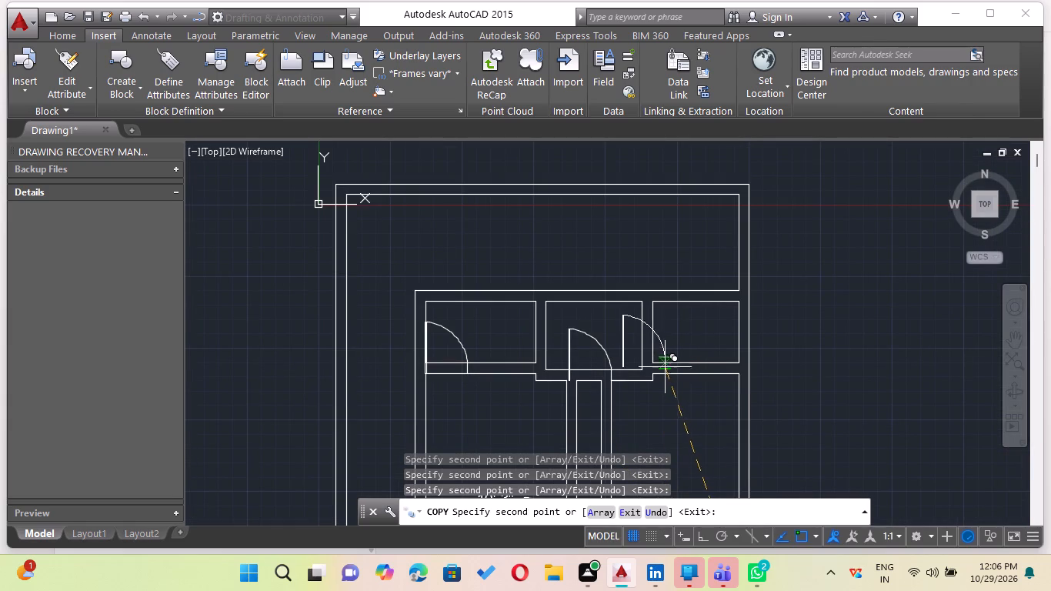
scroll(740, 331, "up", 2)
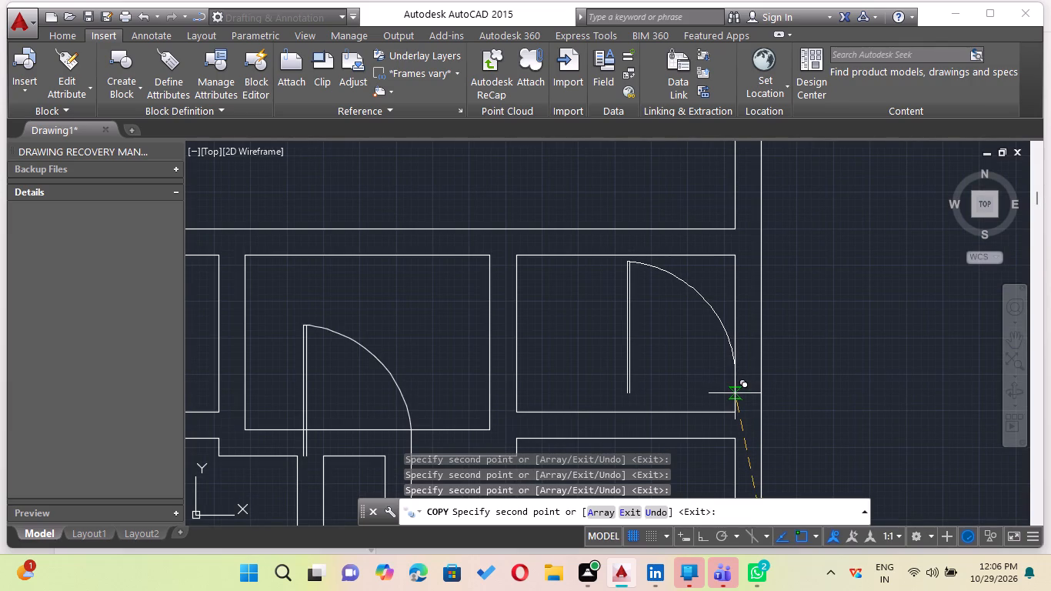
scroll(716, 402, "down", 2)
middle_click_drag(681, 279, 679, 264)
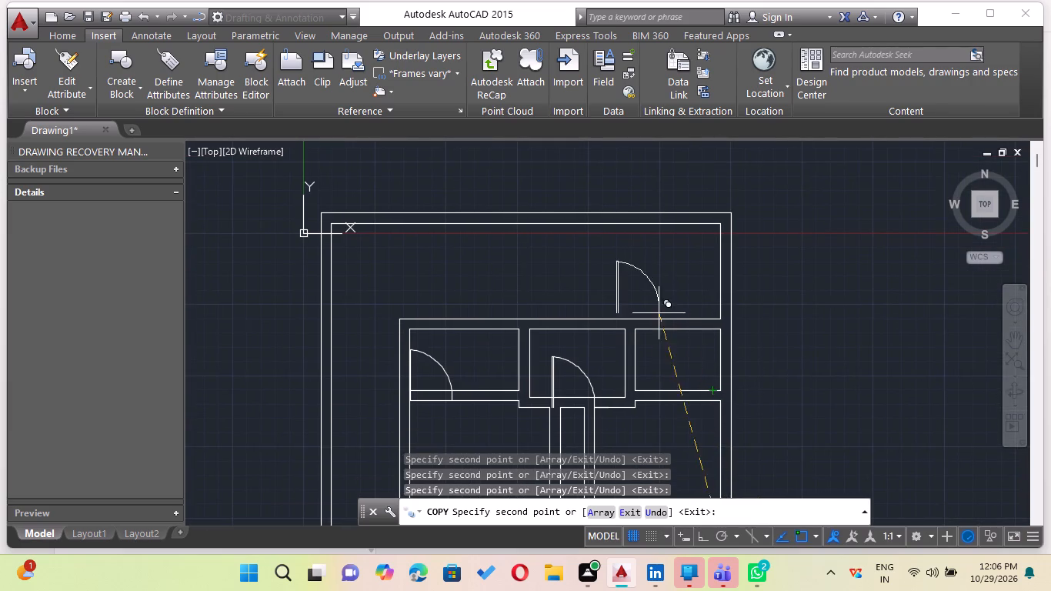
scroll(653, 326, "down", 1)
middle_click_drag(652, 326, 615, 190)
middle_click_drag(672, 370, 617, 305)
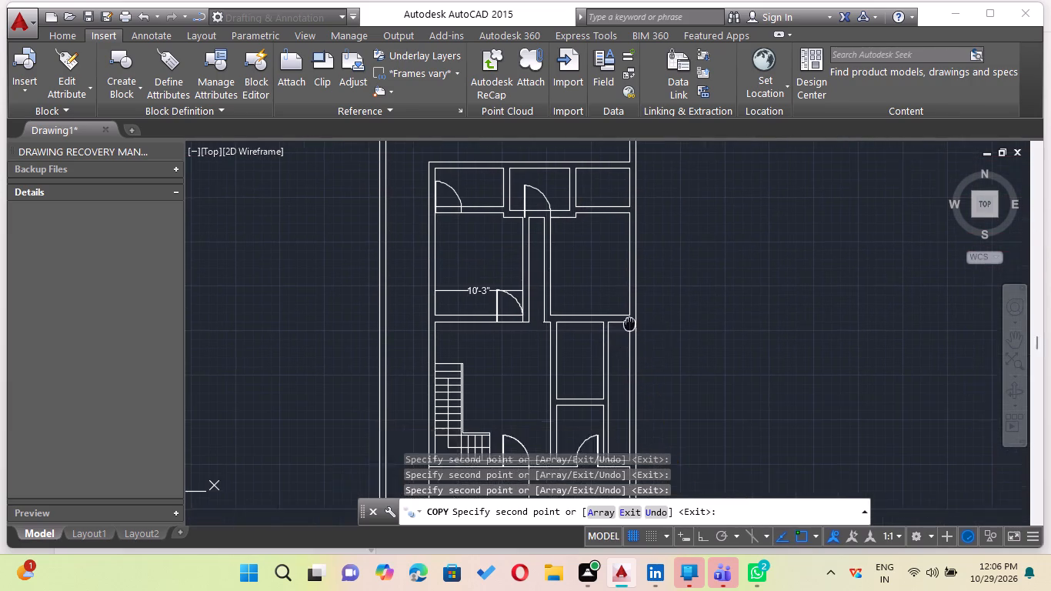
middle_click_drag(617, 305, 602, 242)
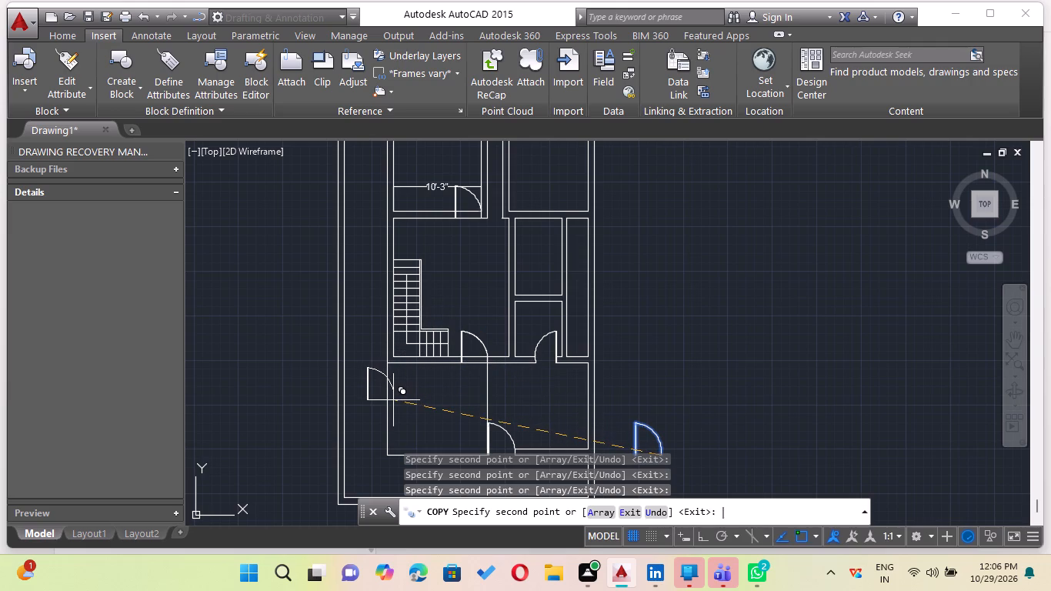
key("space")
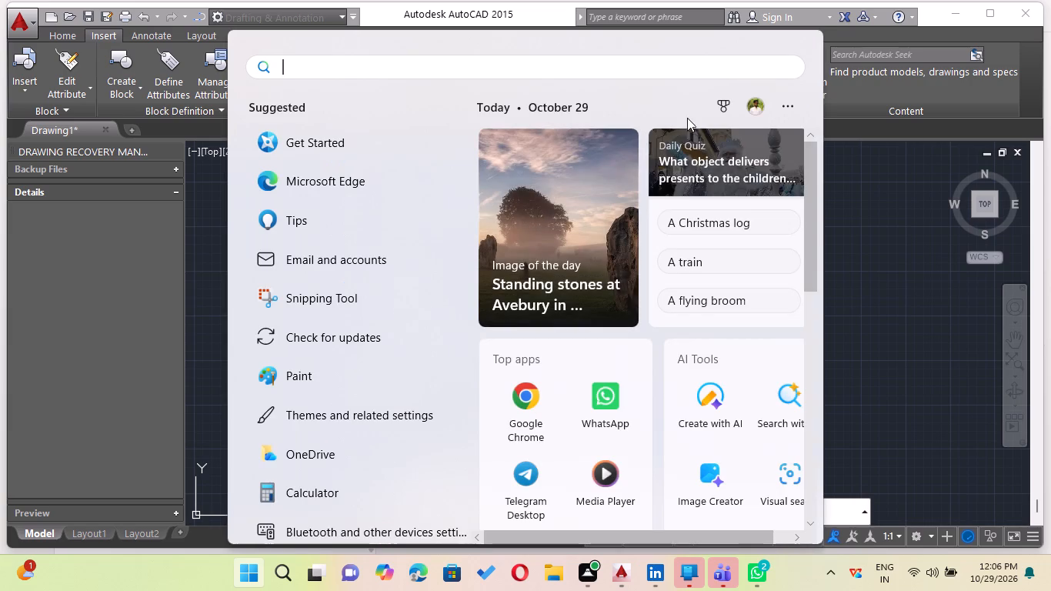
left_click(922, 255)
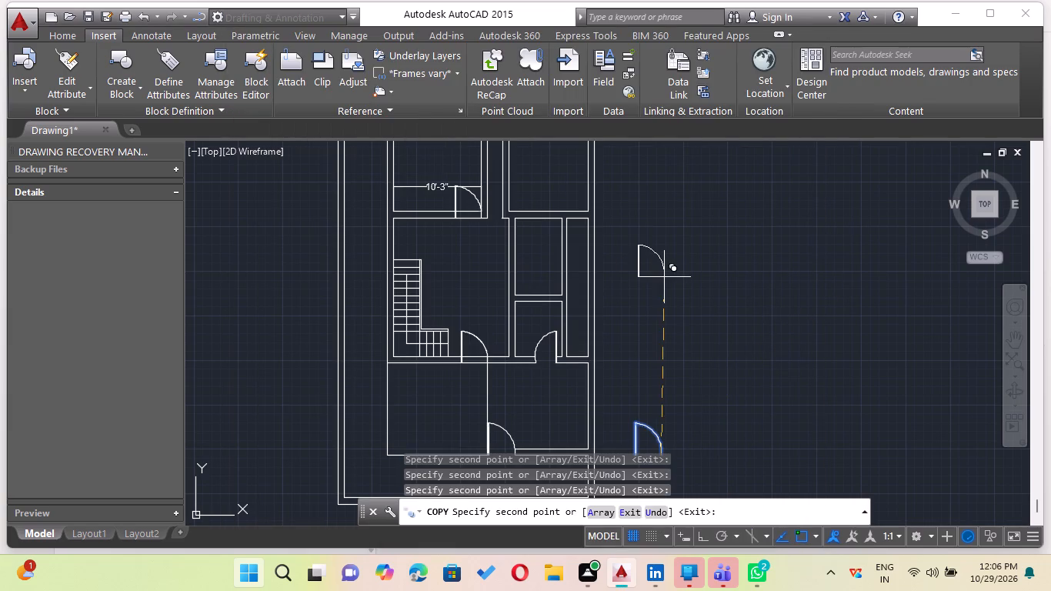
key("space")
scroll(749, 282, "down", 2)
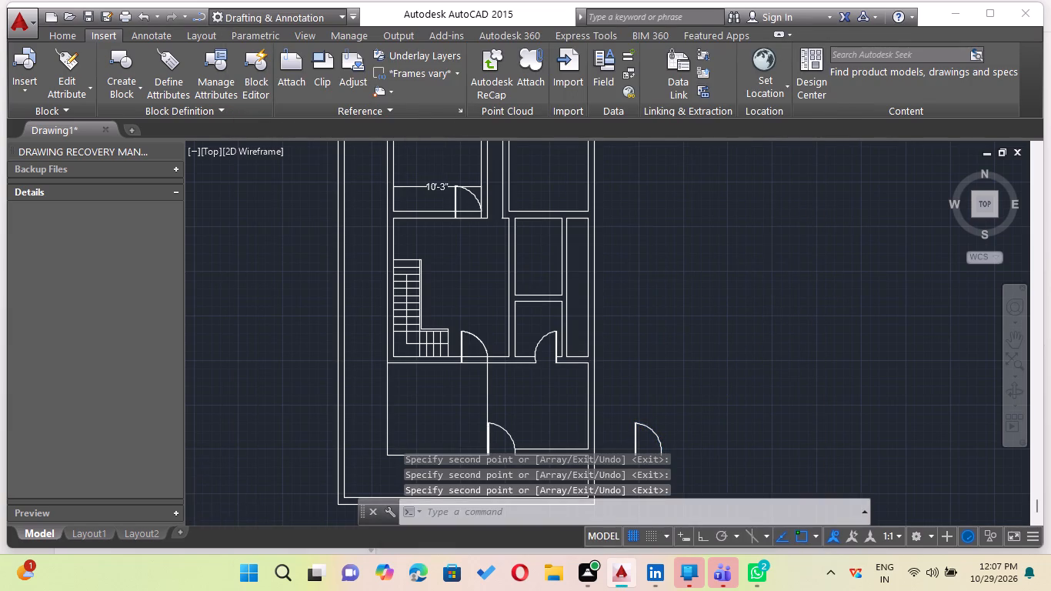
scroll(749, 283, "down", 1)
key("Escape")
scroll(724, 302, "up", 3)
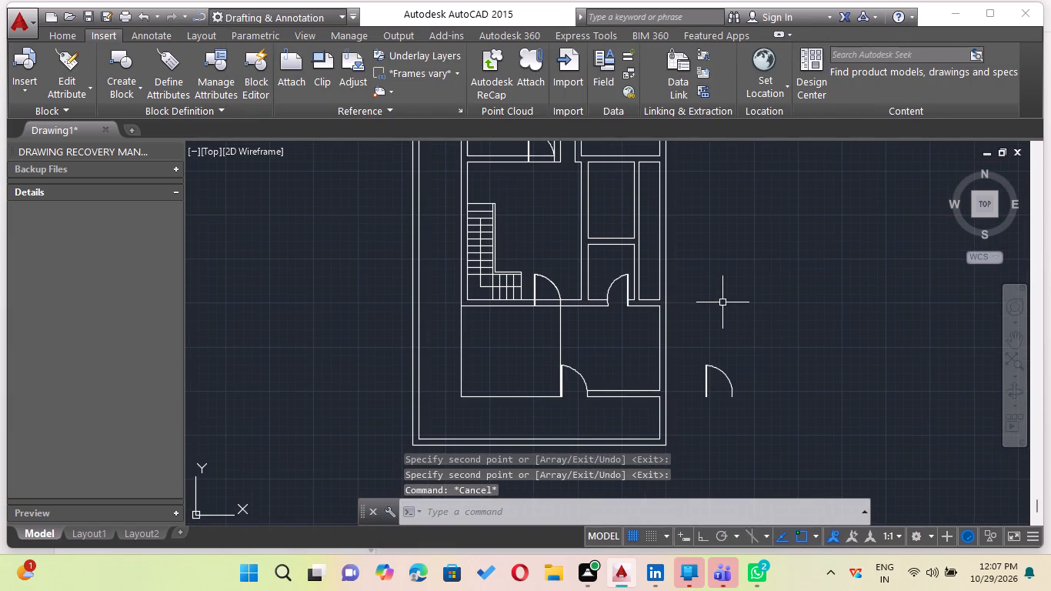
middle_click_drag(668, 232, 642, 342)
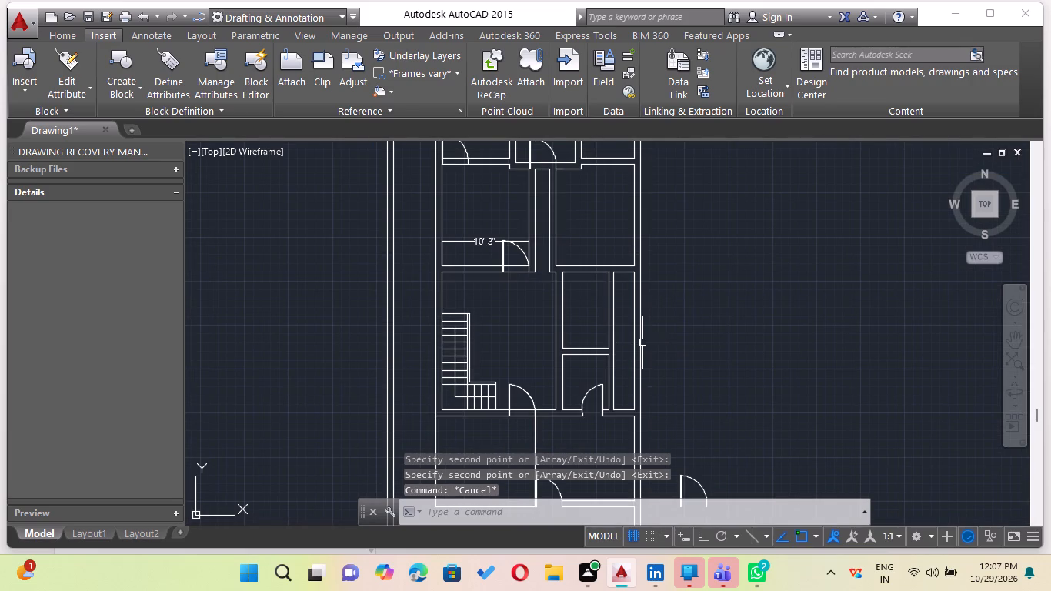
Trim the front wall lines out of the door opening beside the staircase.
type("tr")
key("Return")
key("Return")
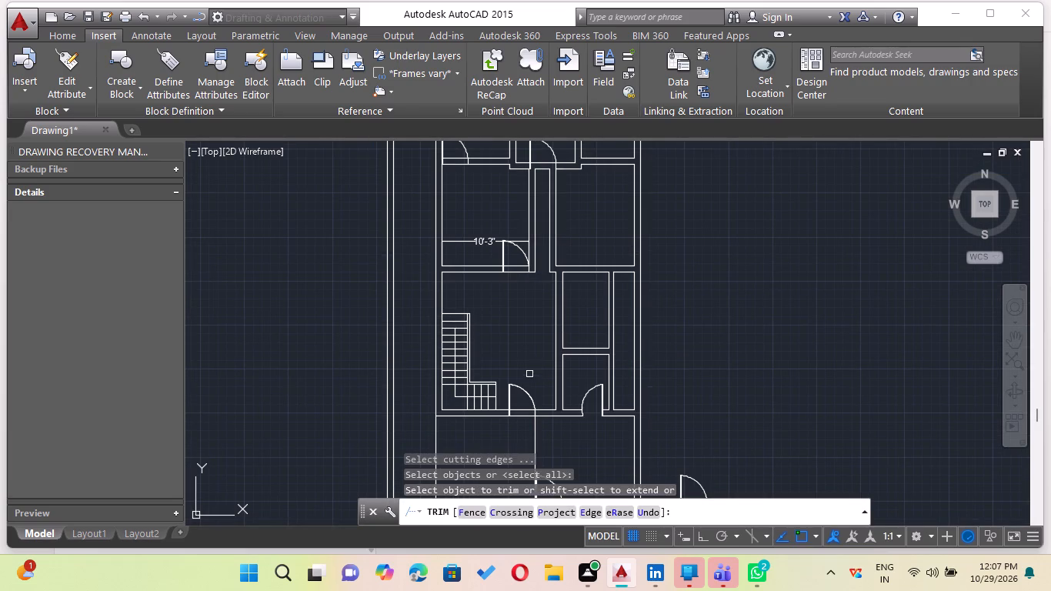
scroll(522, 402, "up", 3)
left_click(523, 401)
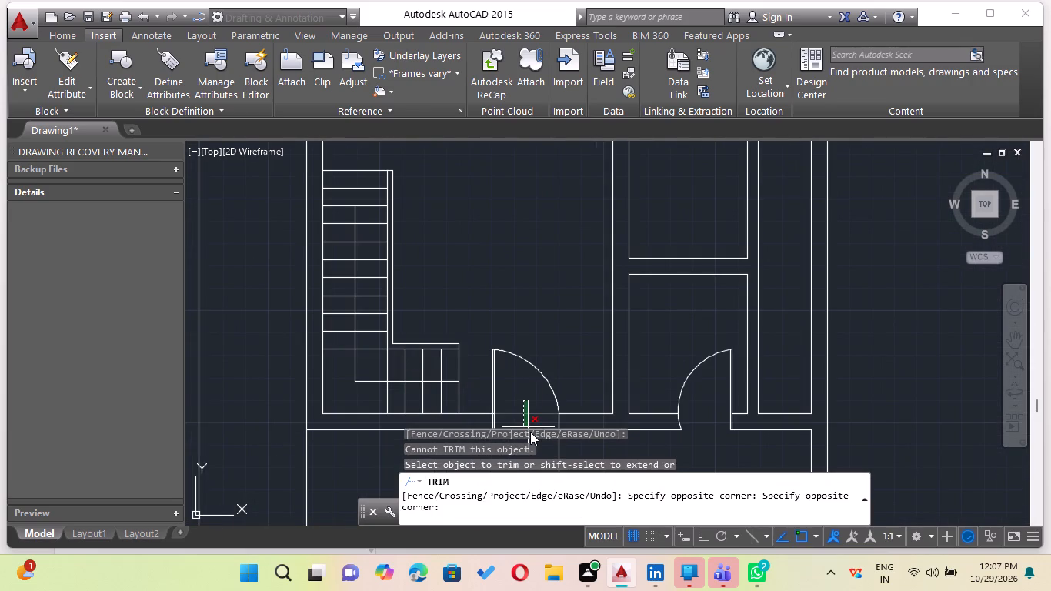
left_click(530, 432)
middle_click_drag(530, 430, 517, 383)
scroll(530, 430, "down", 1)
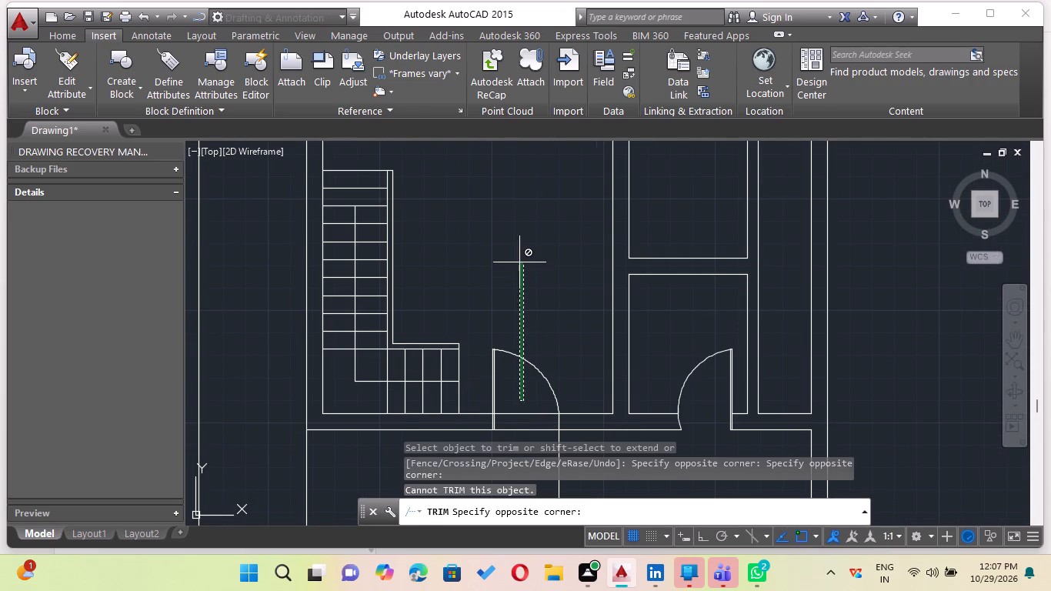
middle_click_drag(534, 291, 517, 408)
middle_click_drag(499, 315, 499, 304)
scroll(499, 304, "down", 4)
scroll(499, 353, "up", 5)
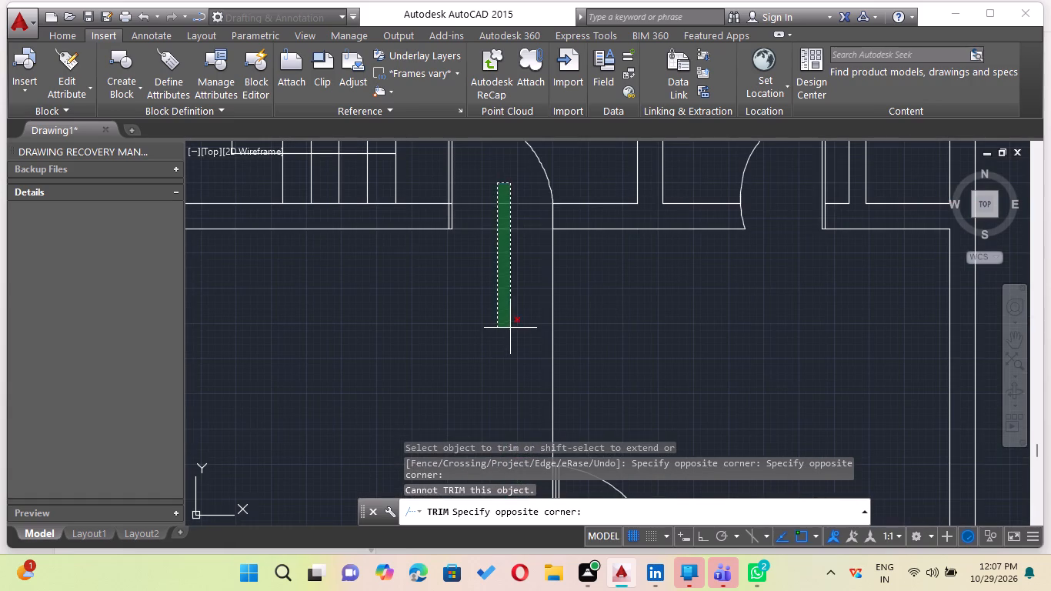
left_click(510, 328)
Trim the bottom wall lines of the 10'-3" room between its door leaf and jamb.
scroll(469, 278, "down", 3)
scroll(438, 135, "down", 1)
middle_click_drag(449, 156, 462, 284)
middle_click(466, 299)
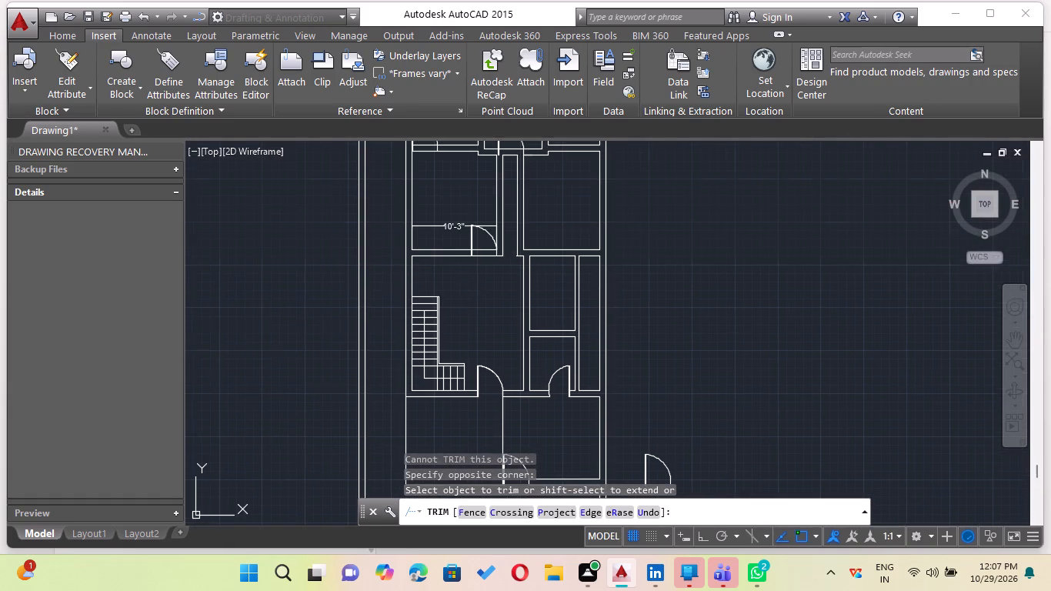
scroll(487, 249, "up", 3)
left_click(476, 242)
left_click(483, 283)
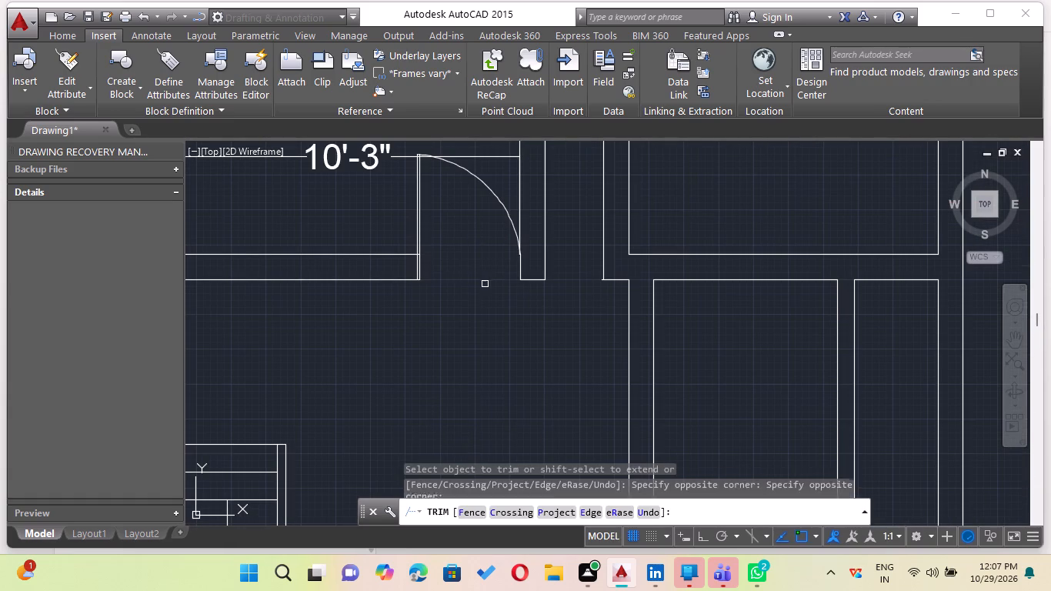
Trim the wall lines across the door opening of the upper-left small room and finish trimming.
scroll(559, 306, "down", 2)
scroll(515, 214, "down", 1)
middle_click_drag(515, 216, 515, 319)
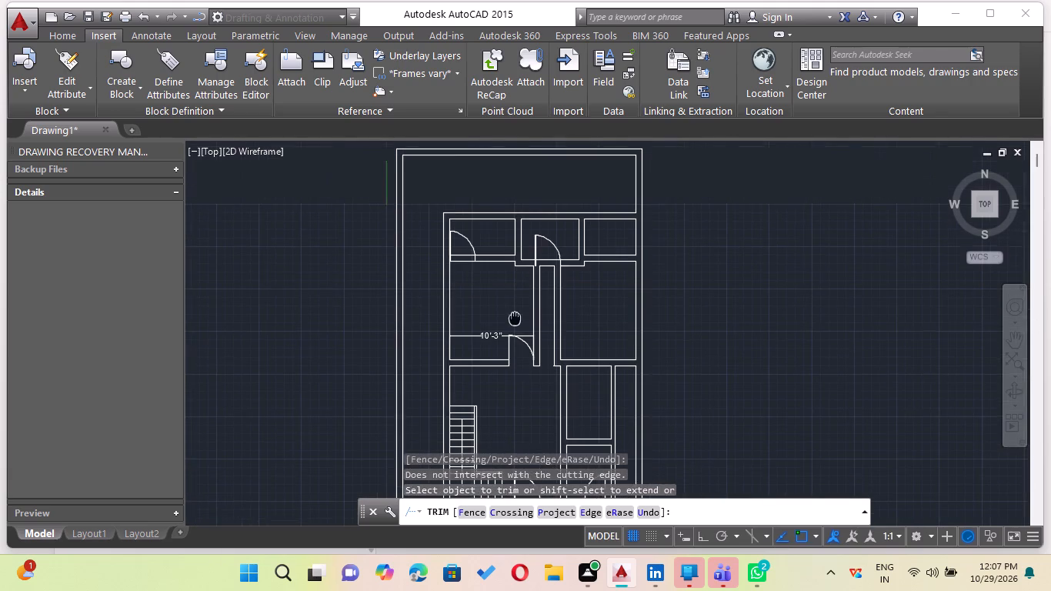
scroll(485, 304, "up", 2)
left_click(435, 189)
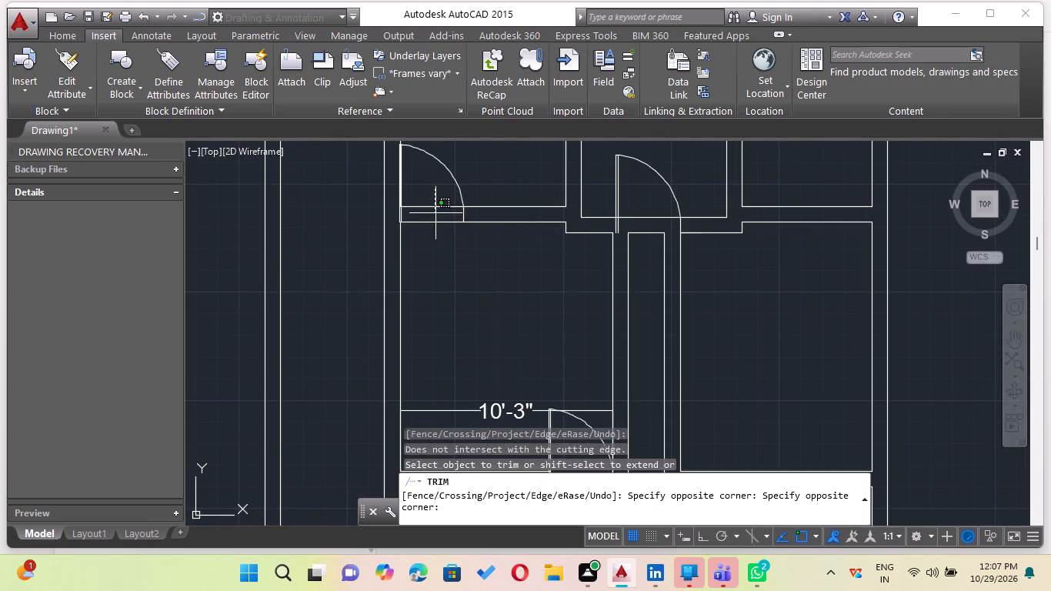
left_click(431, 252)
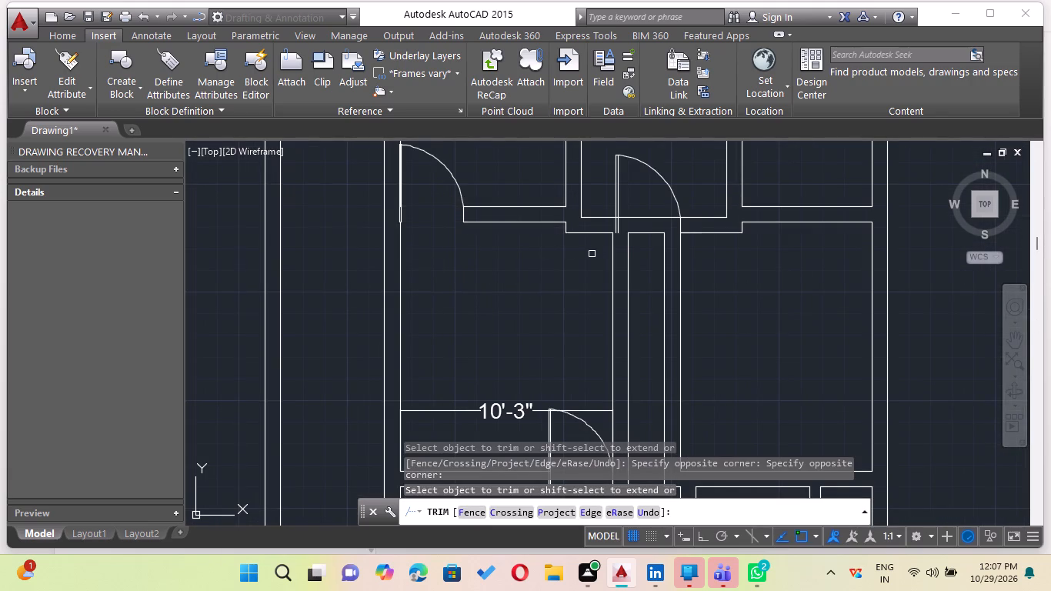
key("Escape")
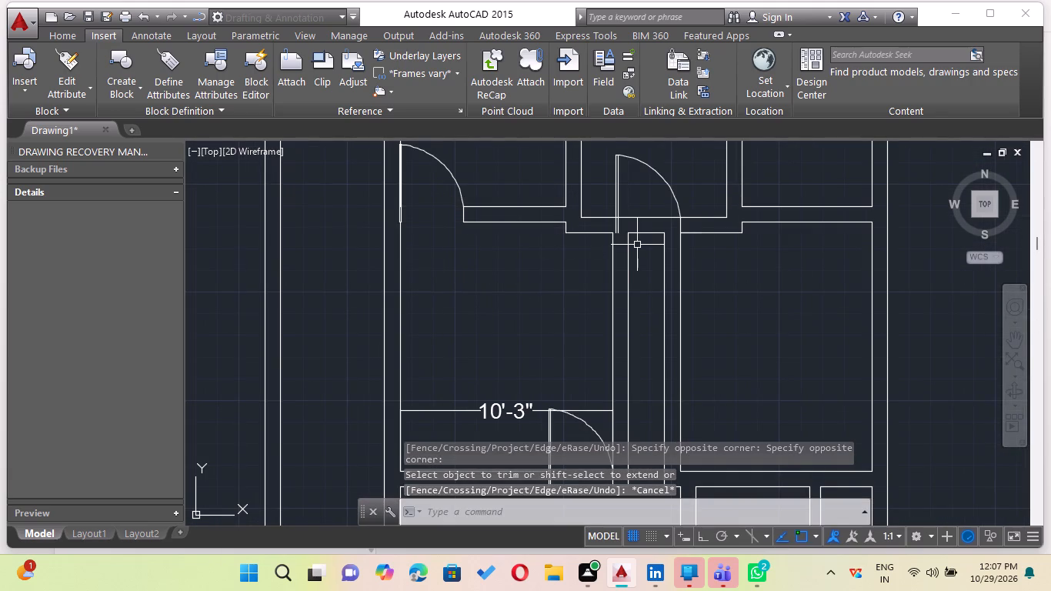
Extend the outer wall line below the upper middle room to the far edge of the door leaf.
type("ex")
key("Return")
key("Return")
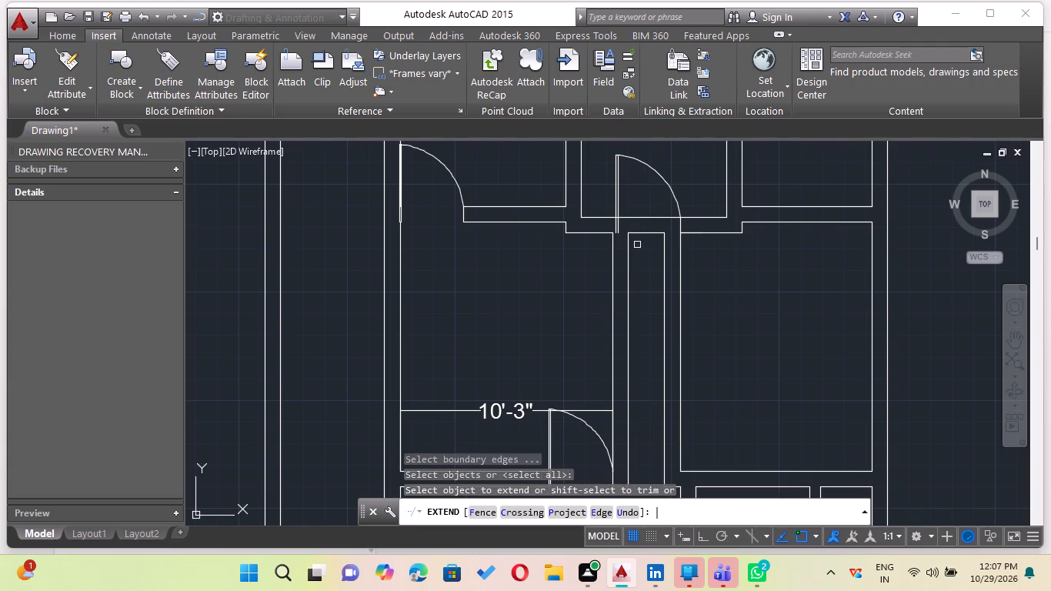
scroll(619, 232, "up", 3)
left_click(591, 230)
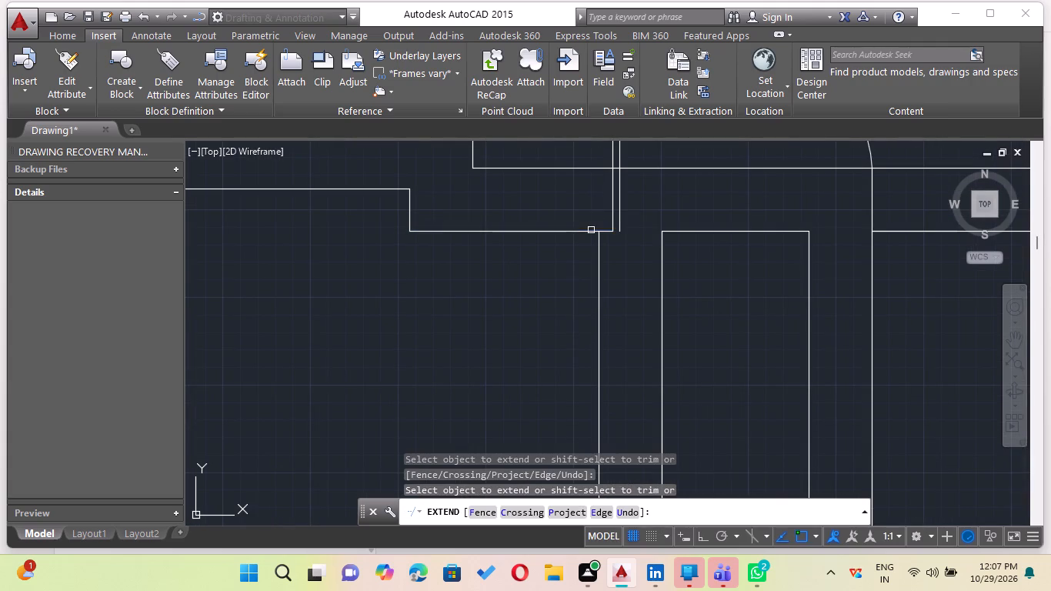
left_click(592, 232)
key("Escape")
scroll(746, 300, "down", 2)
middle_click_drag(745, 300, 702, 339)
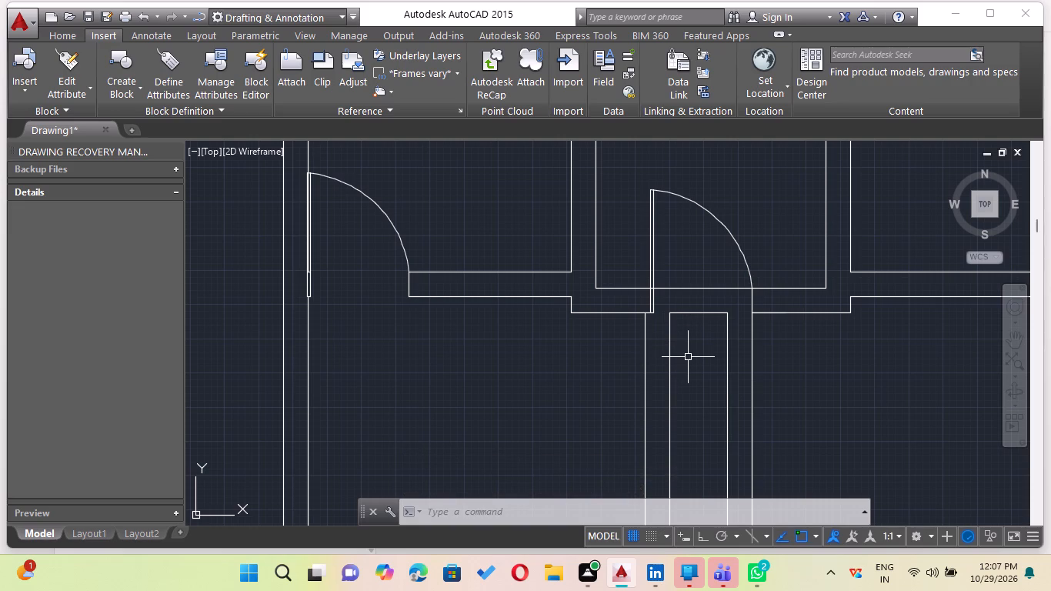
Extend the outer wall lines below the upper middle room from both sides to the passage's inner wall lines.
type("ex")
key("Return")
key("Return")
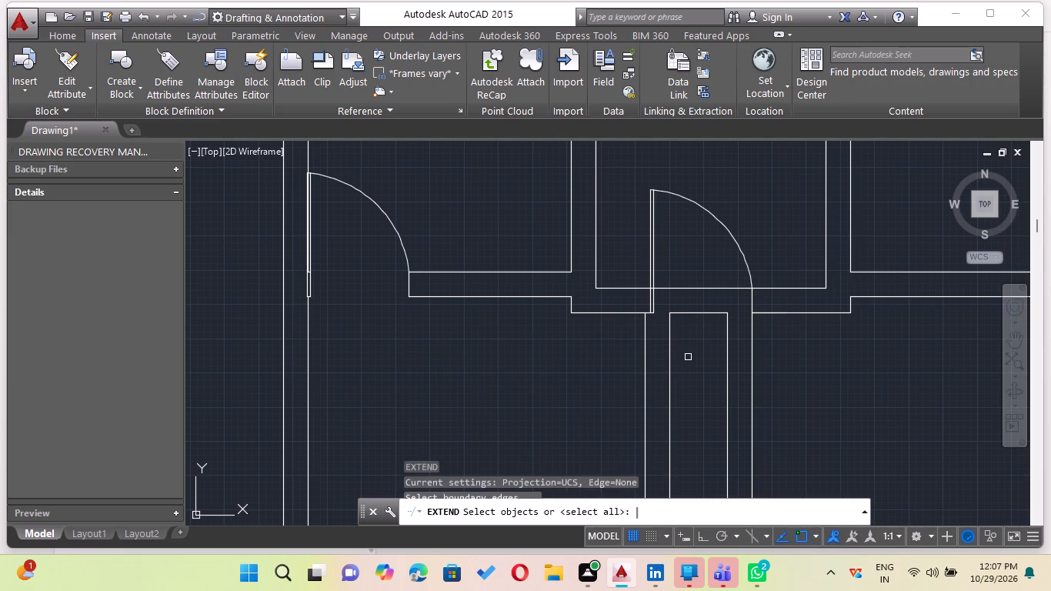
scroll(653, 319, "up", 3)
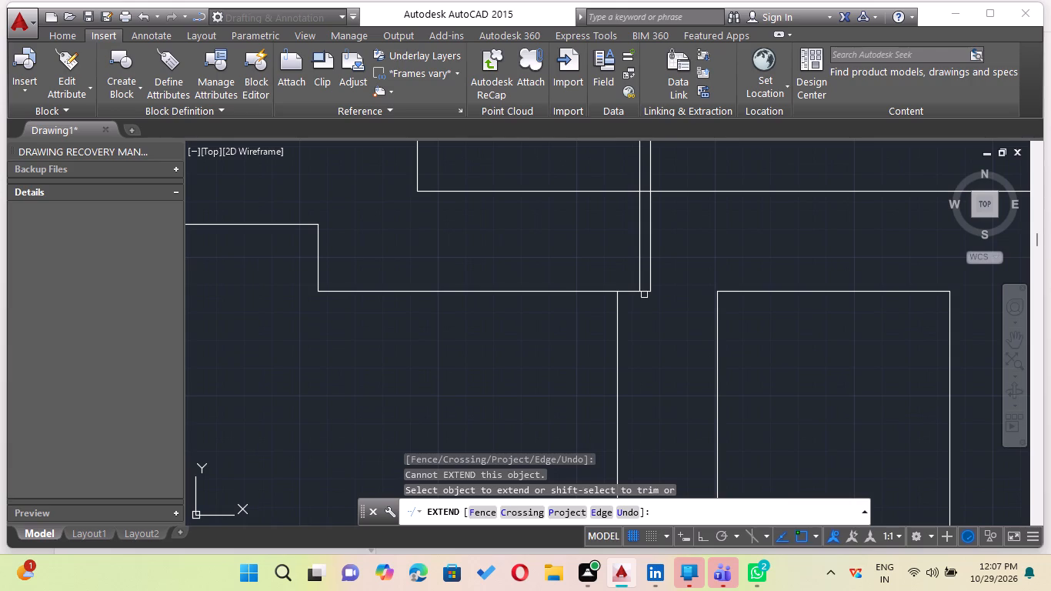
left_click(646, 289)
scroll(922, 324, "down", 2)
middle_click_drag(916, 324, 827, 346)
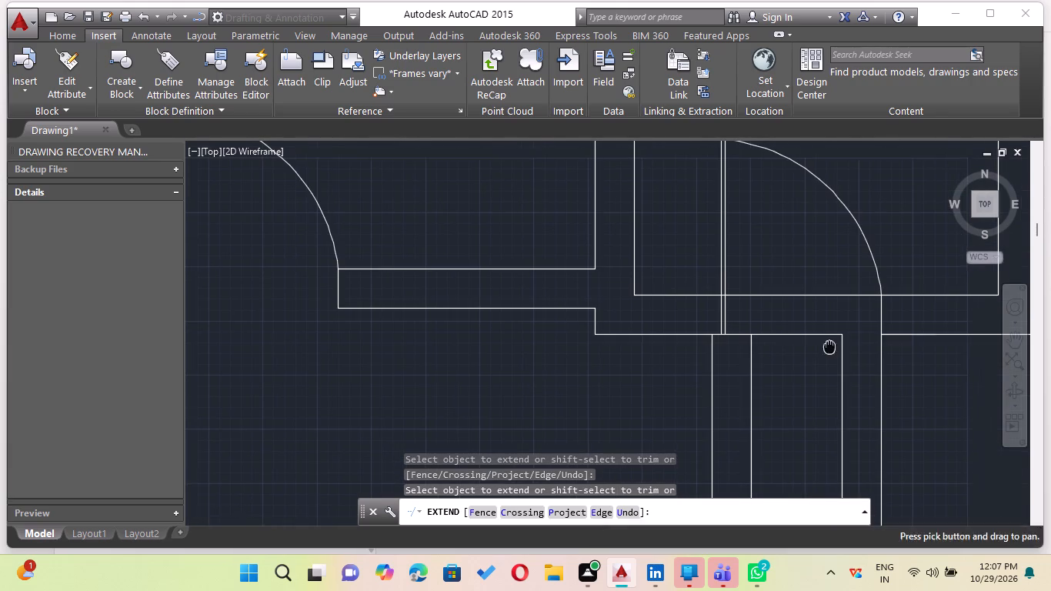
left_click(893, 335)
key("Escape")
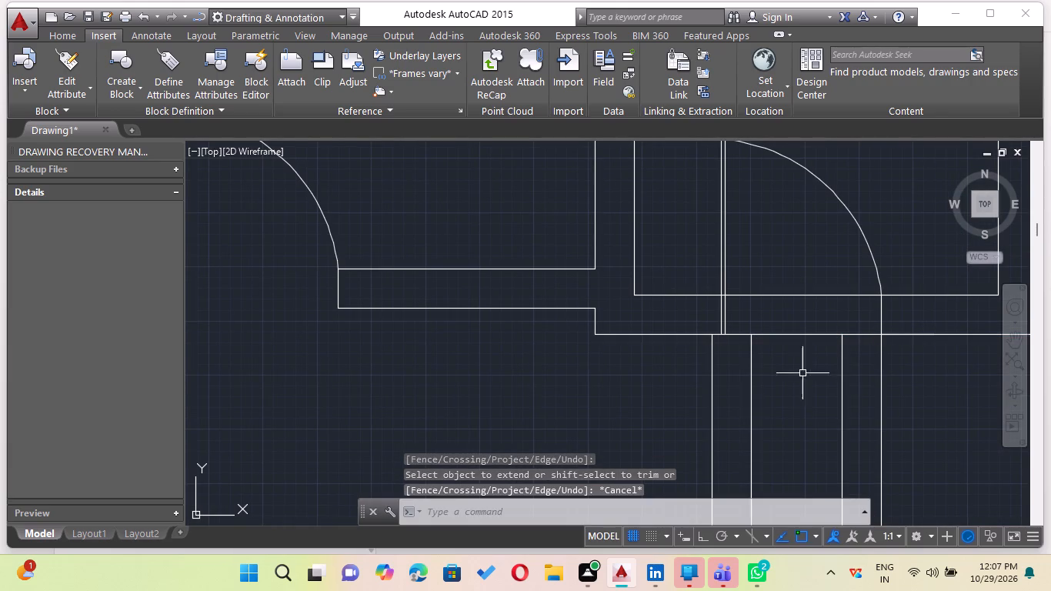
Trim the upper middle room's inner bottom wall line between the door leaf and jamb.
key("t")
key("r")
key("Return")
key("Return")
left_click(788, 336)
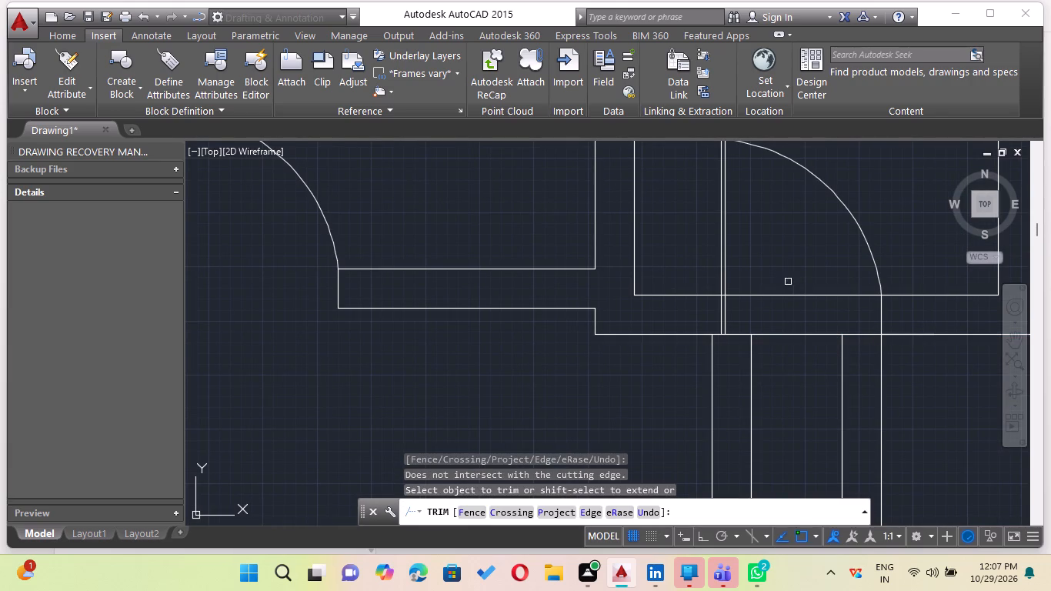
left_click(788, 272)
left_click(793, 309)
key("Escape")
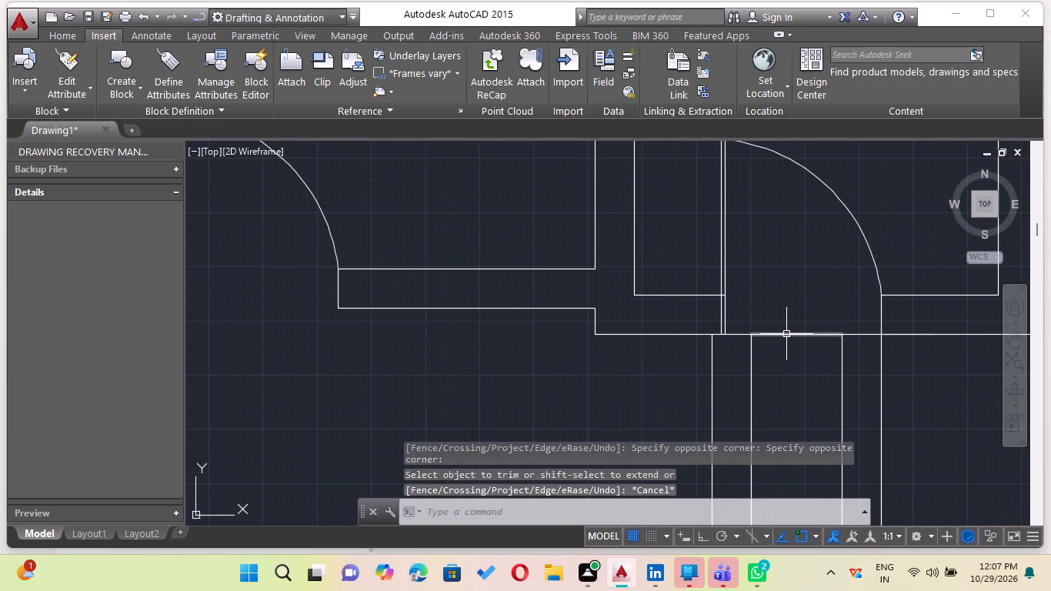
Delete the short line closing the top of the passage below the upper middle room's door.
left_click(786, 334)
key("Delete")
Draw a 1" line leftward from the upper-right room's lower-right corner, continuing with Ortho on as a 2' line straight up.
scroll(782, 361, "down", 2)
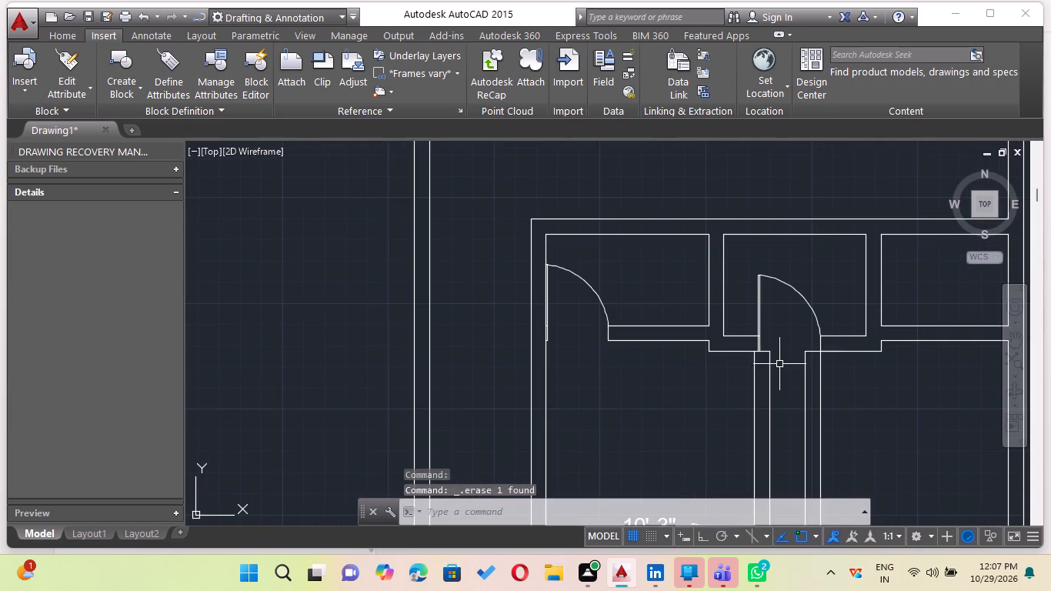
middle_click_drag(921, 409, 840, 372)
scroll(806, 316, "down", 1)
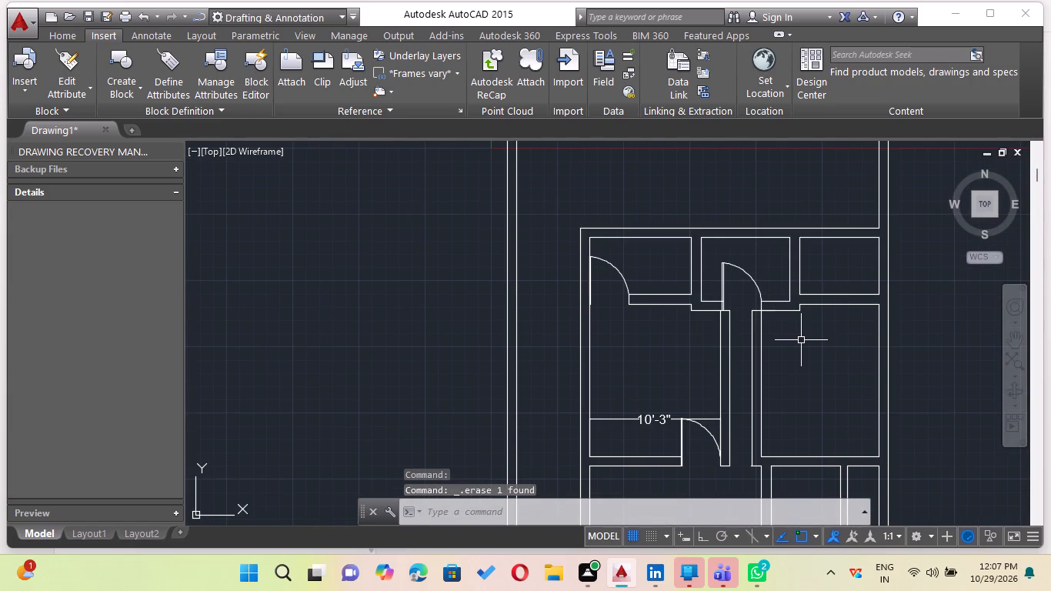
scroll(832, 373, "down", 1)
middle_click_drag(831, 372, 792, 360)
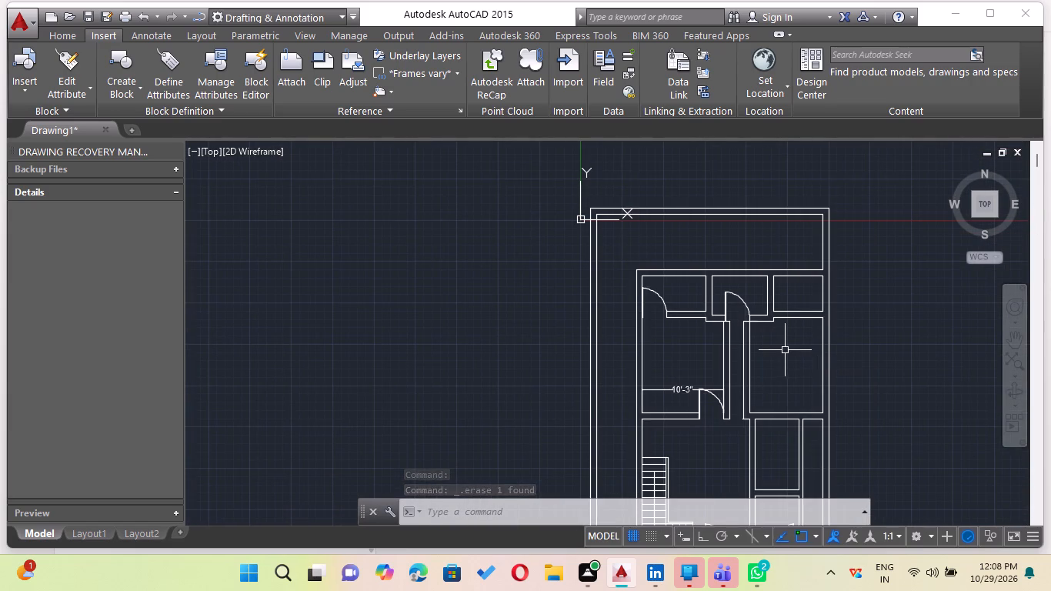
middle_click_drag(784, 348, 757, 356)
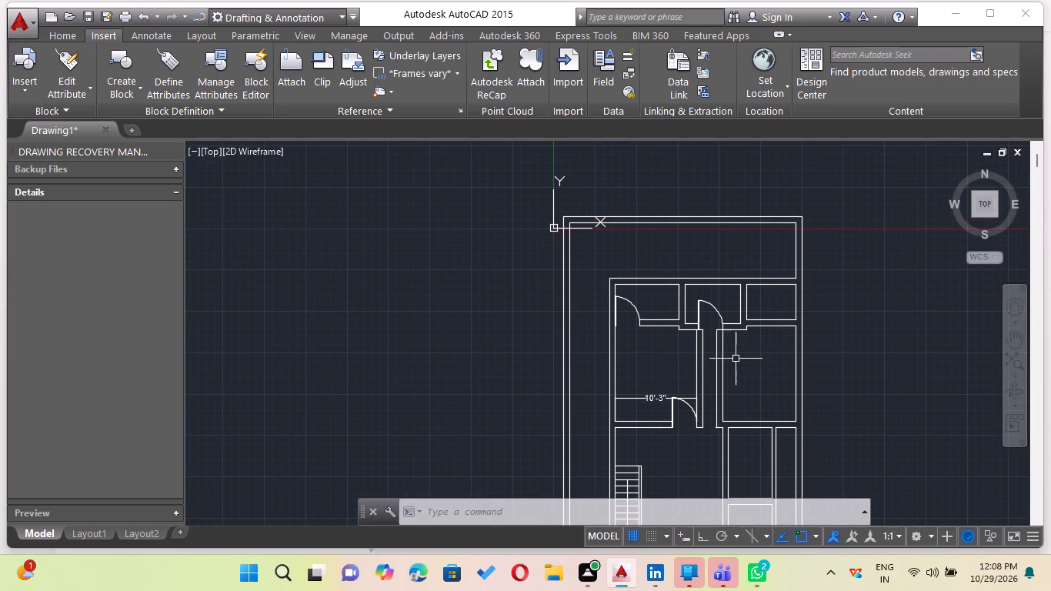
key("l")
key("Return")
scroll(802, 315, "up", 1)
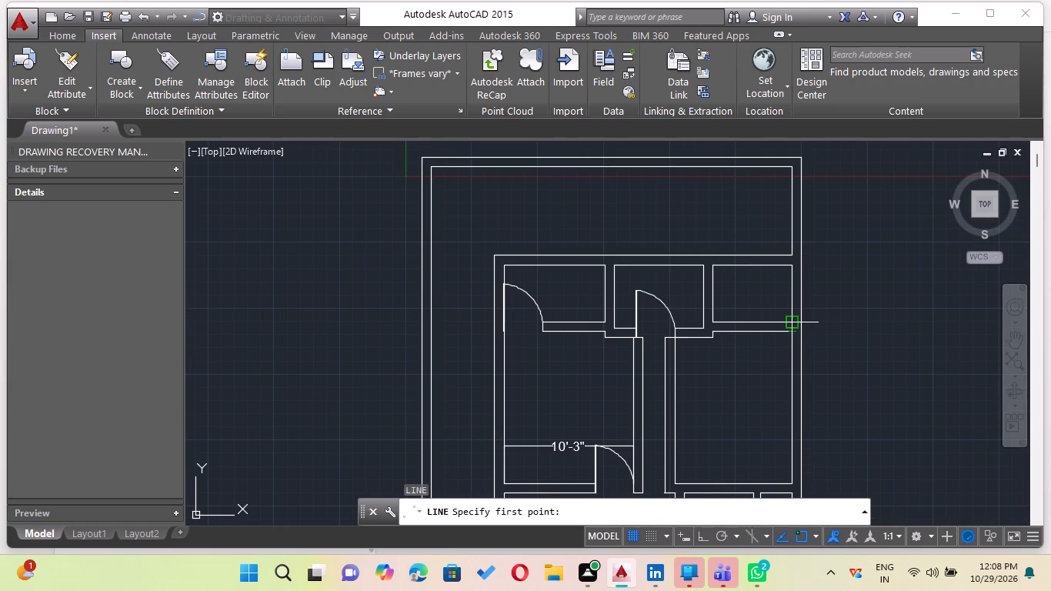
left_click(793, 320)
scroll(776, 319, "up", 2)
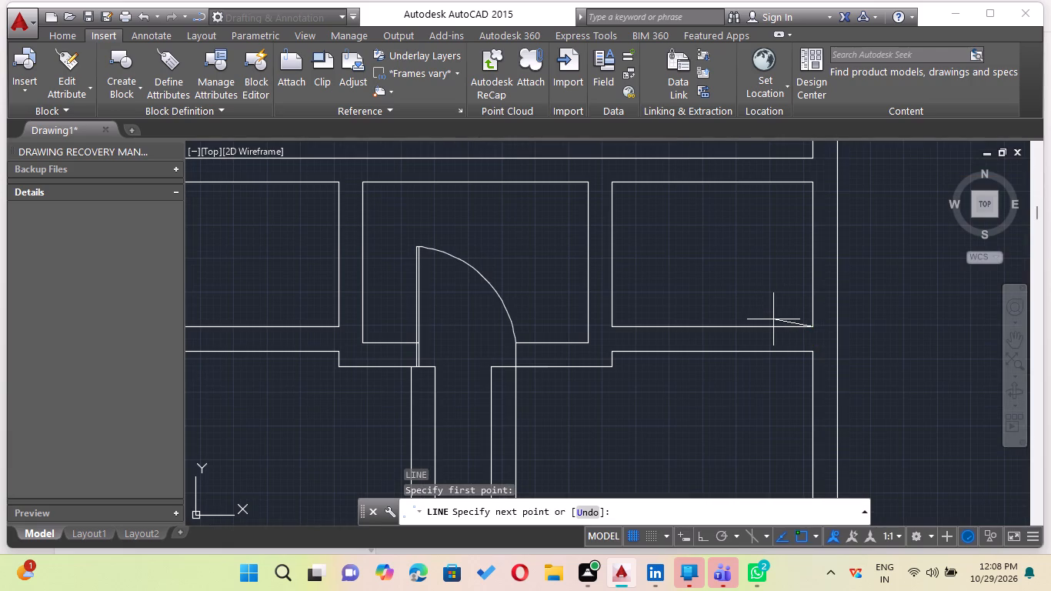
key("1")
key("shift+quotedbl")
key("Return")
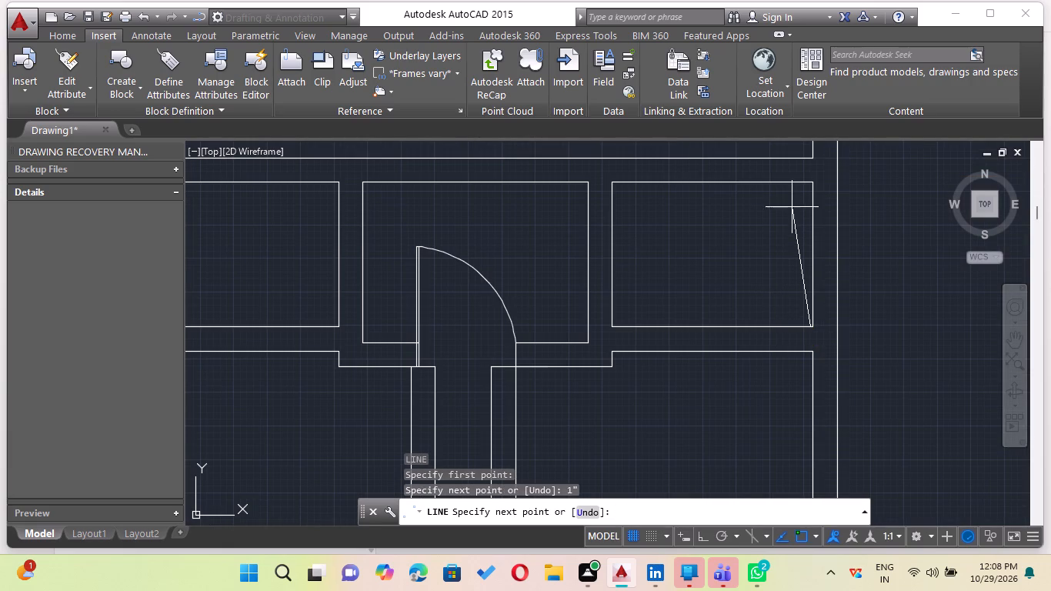
left_click(702, 536)
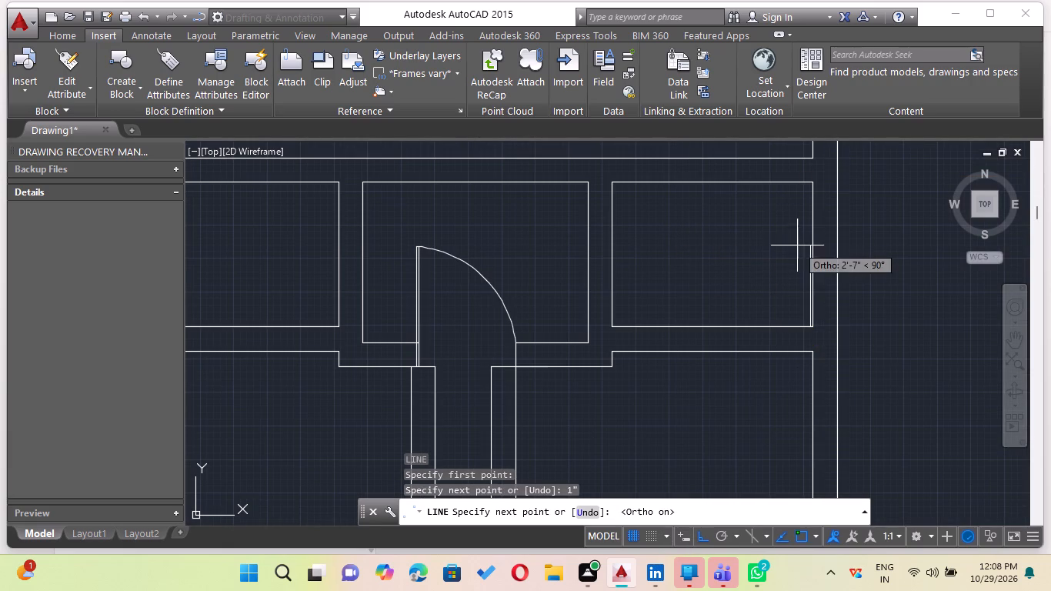
type("2'")
key("Return")
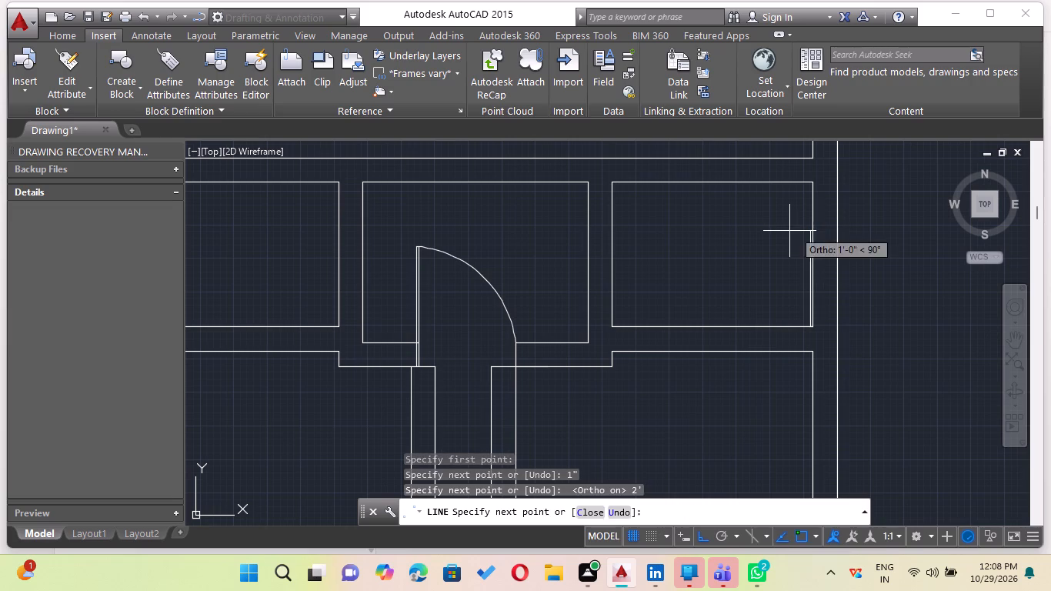
key("Escape")
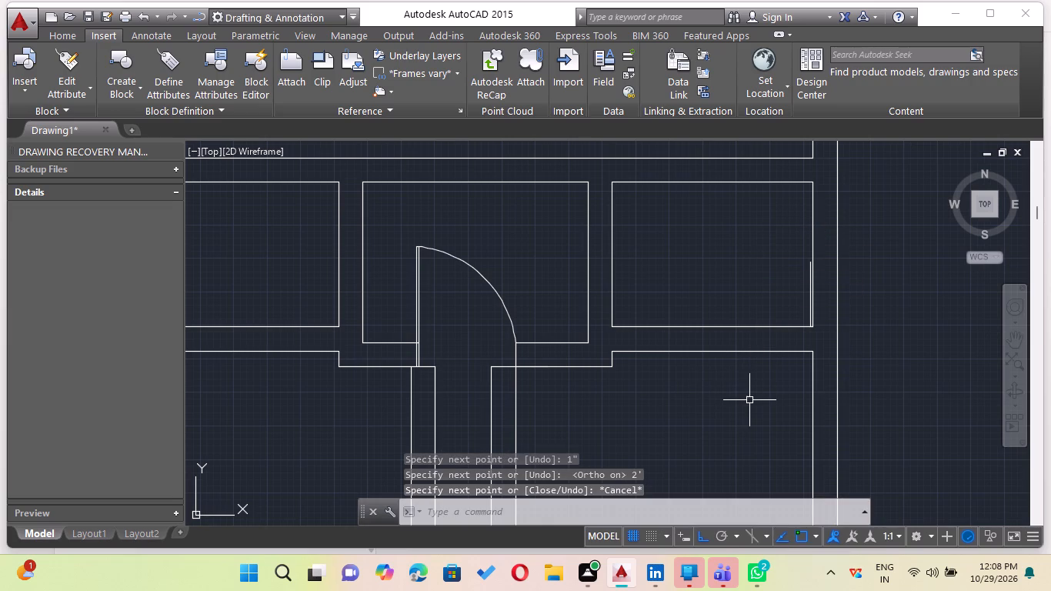
Offset the new 2' vertical line by 1" into the upper-right room to form the door leaf's thickness.
key("o")
key("Return")
type("1\"")
key("Return")
scroll(805, 439, "up", 2)
scroll(806, 441, "down", 1)
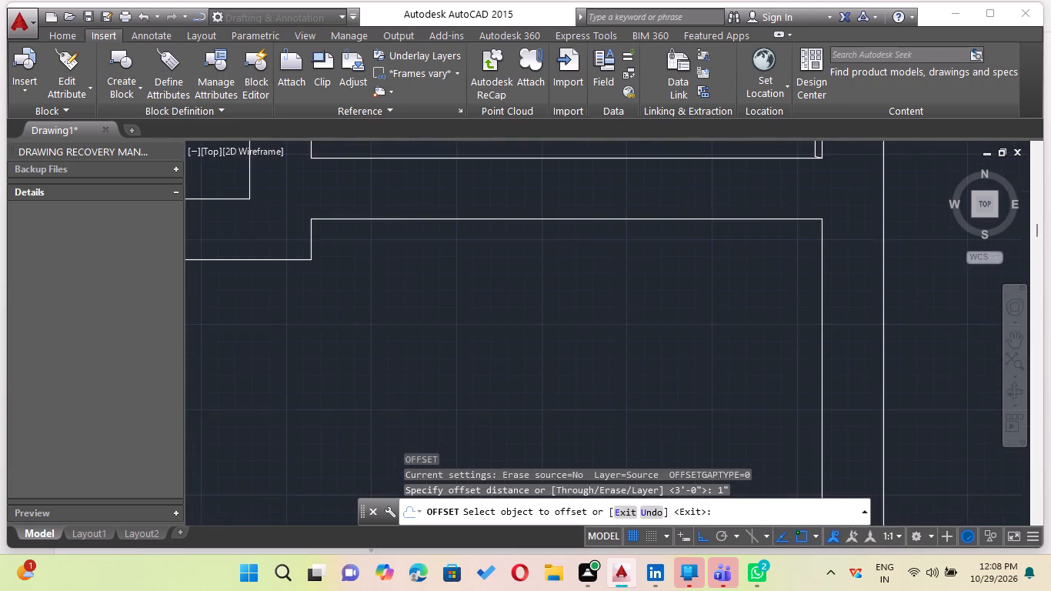
scroll(804, 441, "down", 1)
left_click(808, 293)
left_click(783, 289)
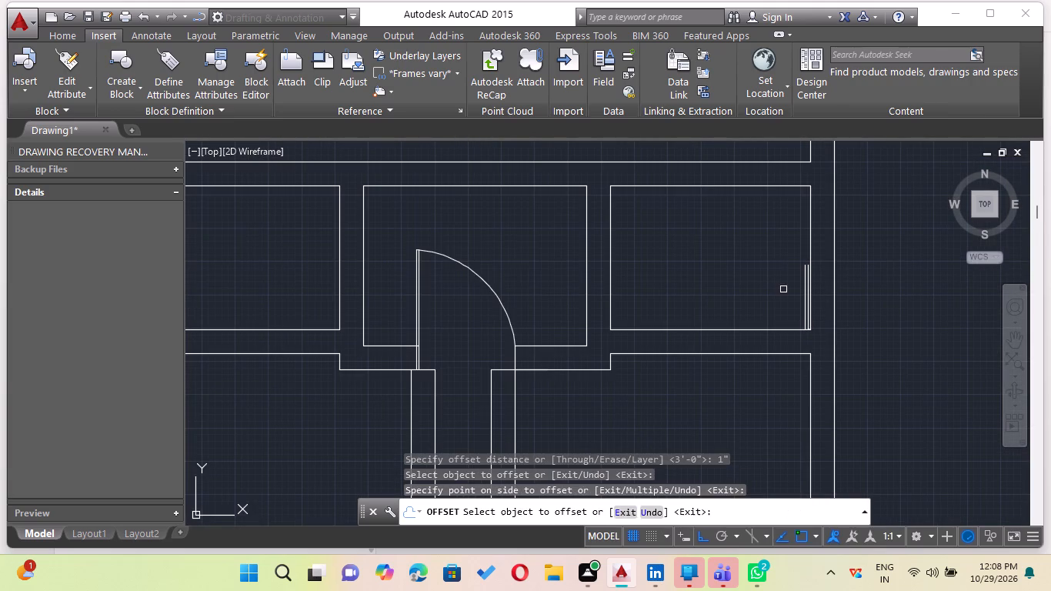
key("Escape")
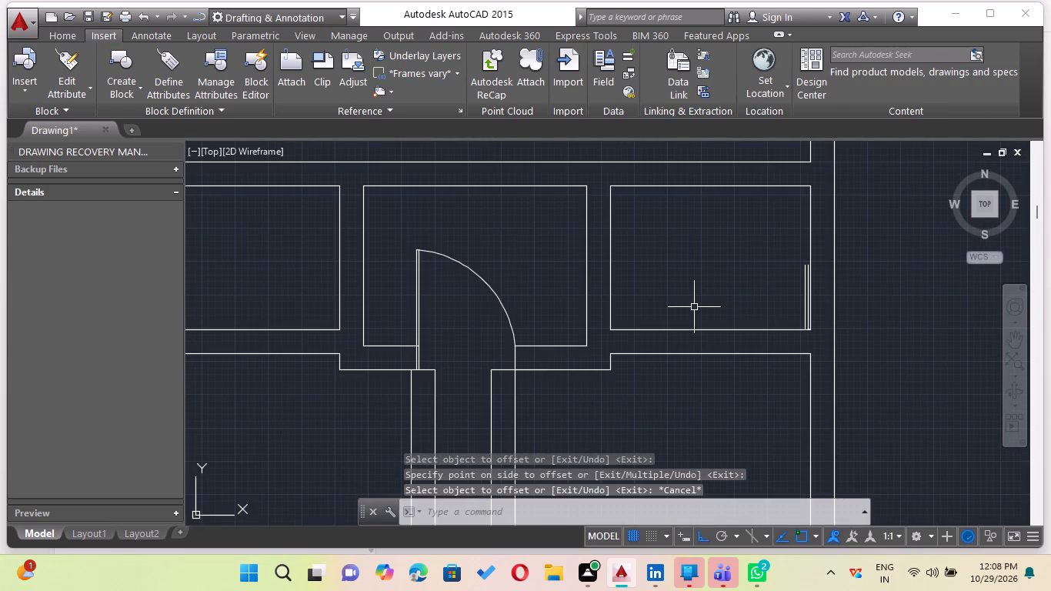
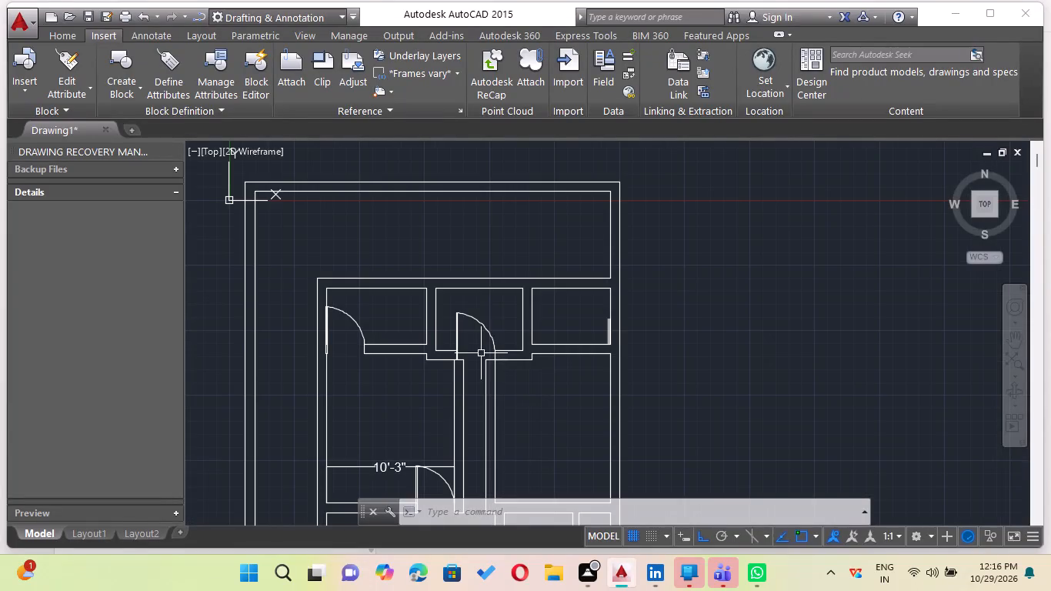
Delete the 10'-3" dimension above the door in the upper-left bedroom.
scroll(480, 366, "down", 1)
middle_click_drag(480, 366, 497, 303)
scroll(467, 370, "up", 3)
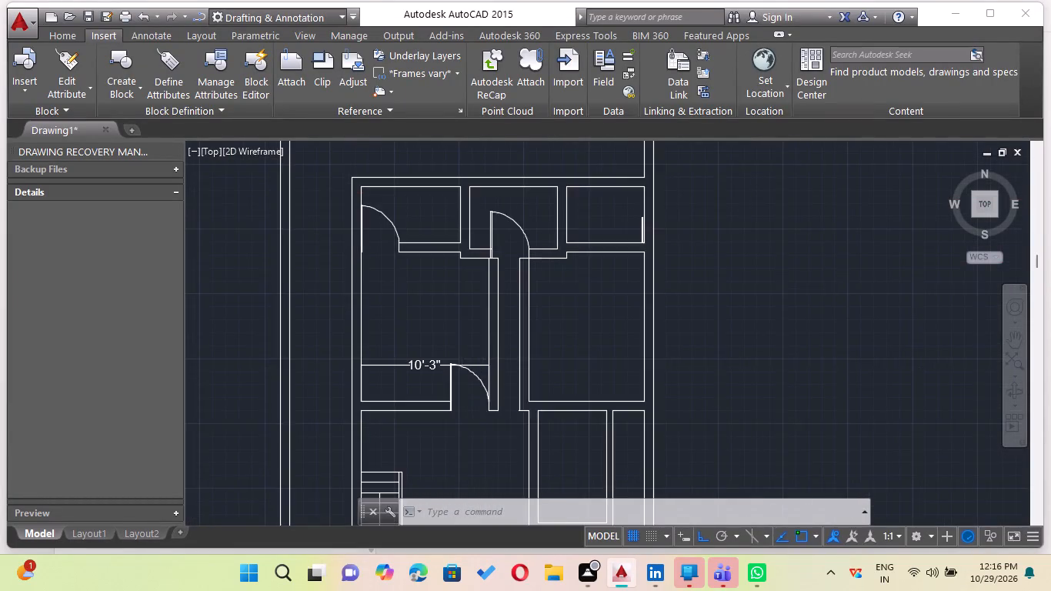
scroll(451, 375, "up", 1)
left_click(388, 350)
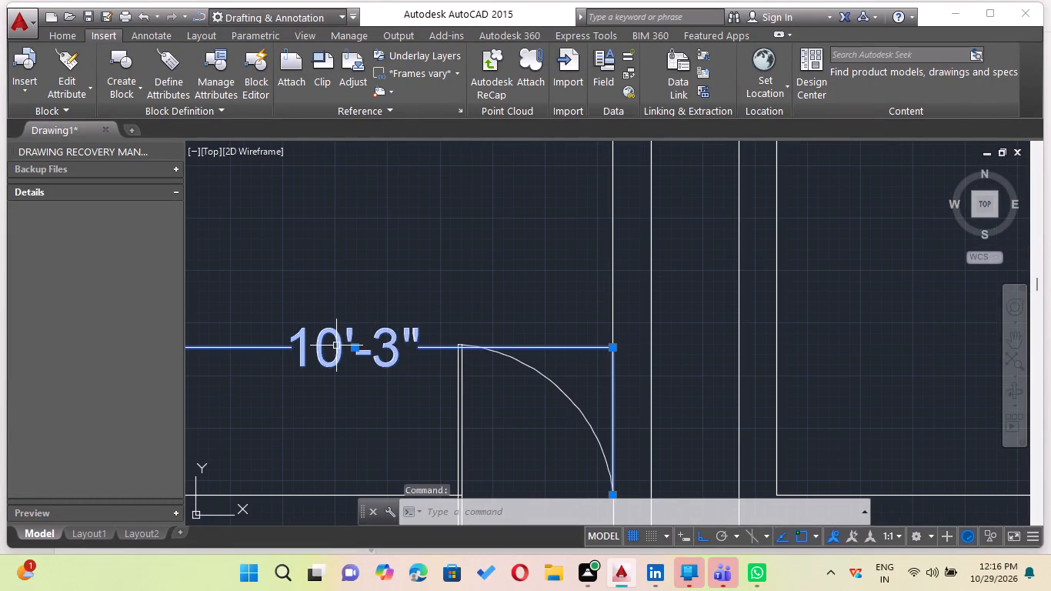
key("Delete")
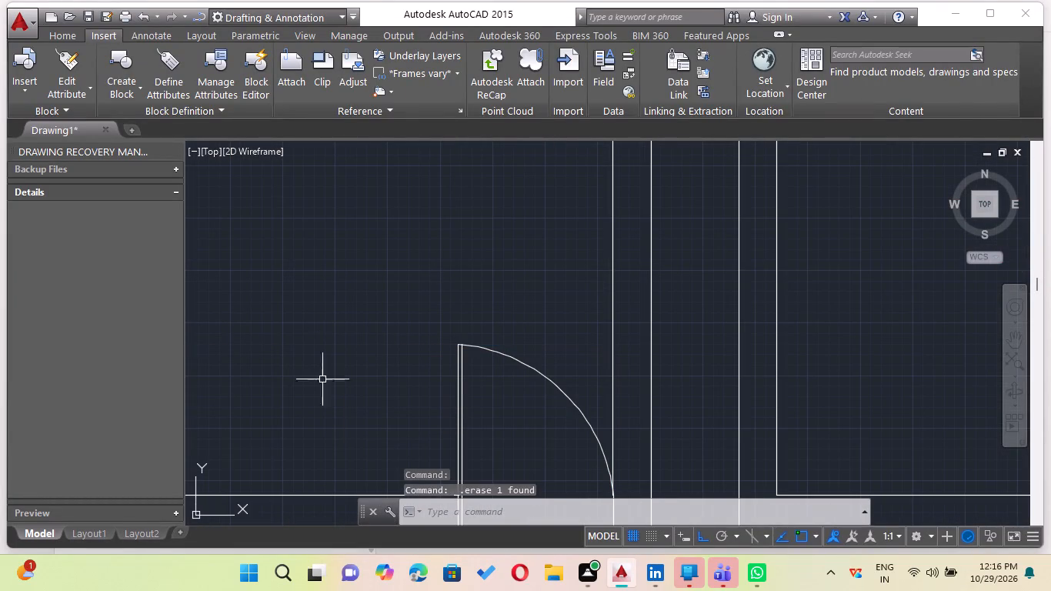
Examine the upper-left bedroom's bottom door, its wall opening and the adjoining passage walls.
scroll(366, 300, "down", 2)
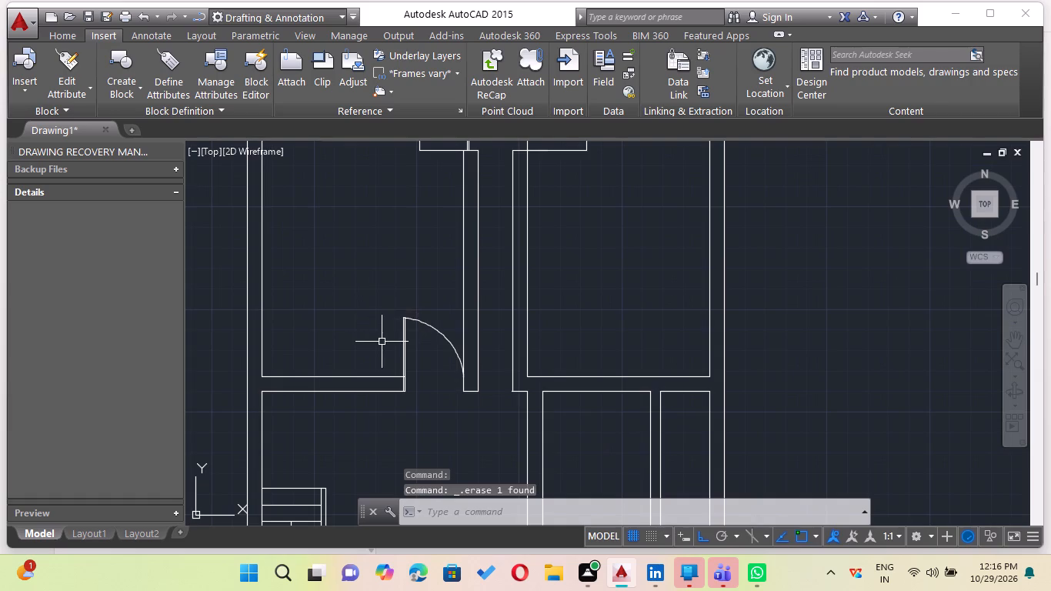
scroll(379, 345, "up", 4)
scroll(383, 350, "down", 2)
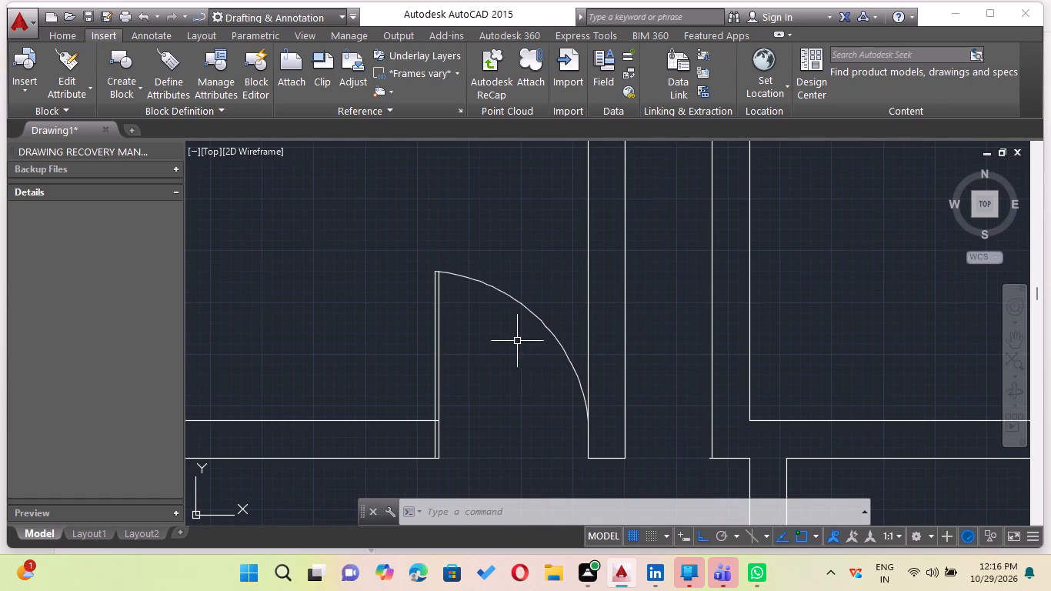
scroll(426, 411, "up", 2)
scroll(409, 409, "down", 3)
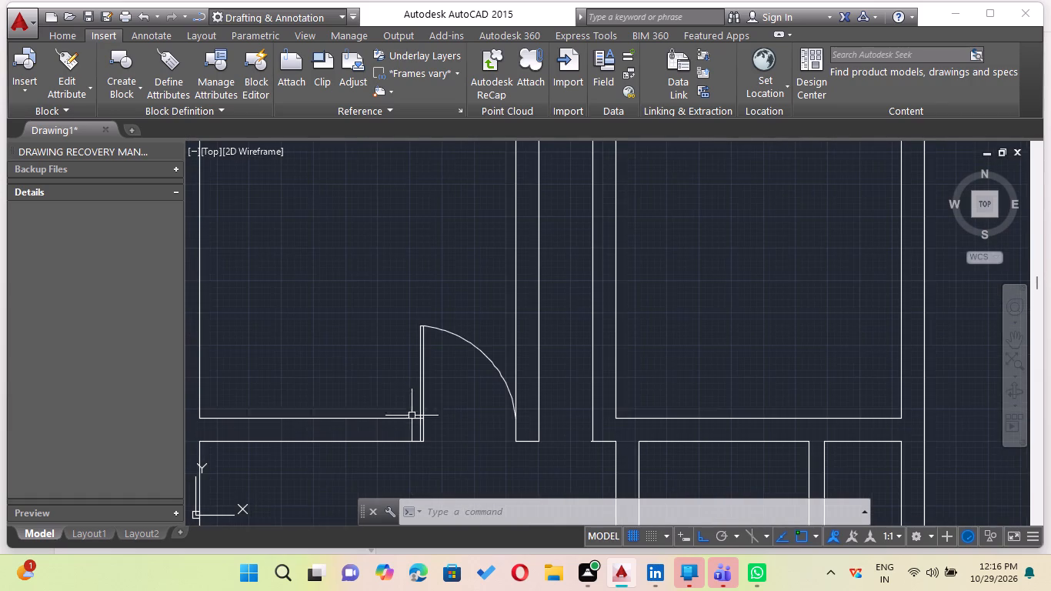
scroll(386, 382, "down", 1)
middle_click_drag(386, 382, 401, 378)
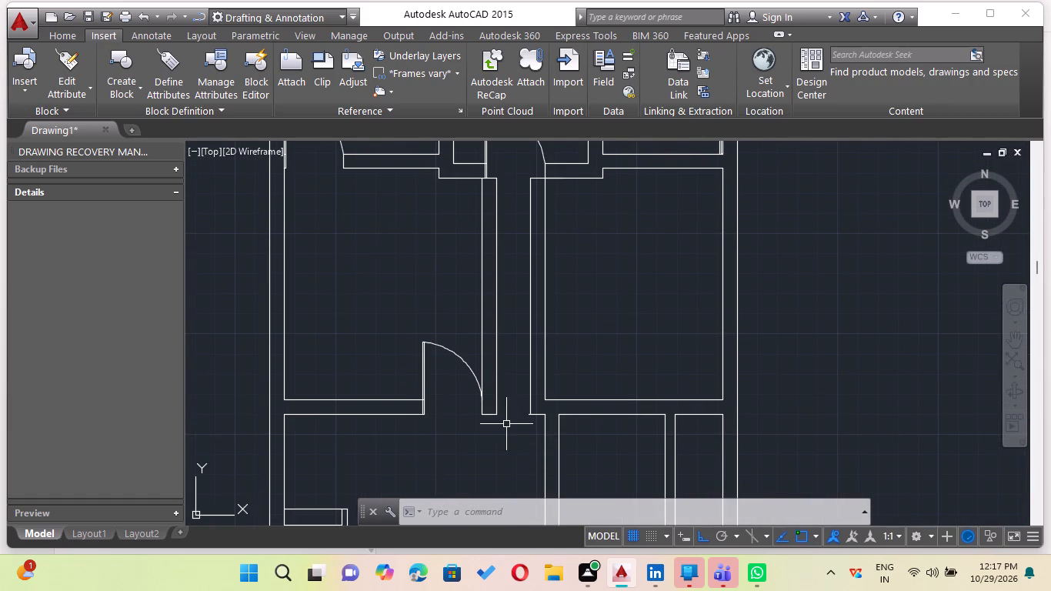
scroll(442, 435, "down", 2)
scroll(409, 422, "up", 4)
scroll(463, 459, "down", 3)
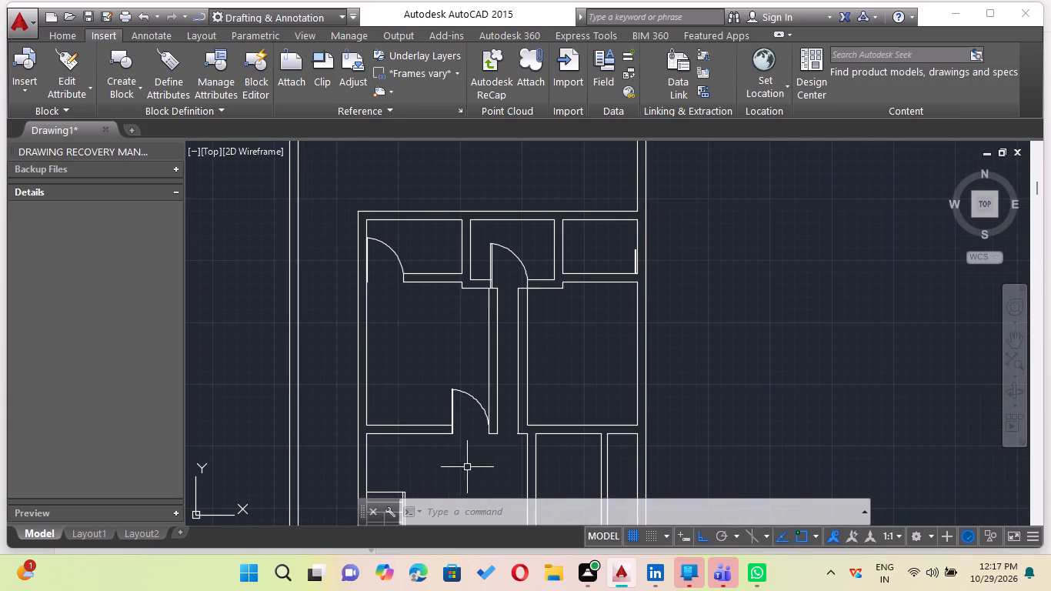
Delete the spare door standing outside the plan, to the right of the outer boundary wall.
scroll(466, 431, "down", 2)
middle_click_drag(466, 431, 489, 343)
middle_click(486, 339)
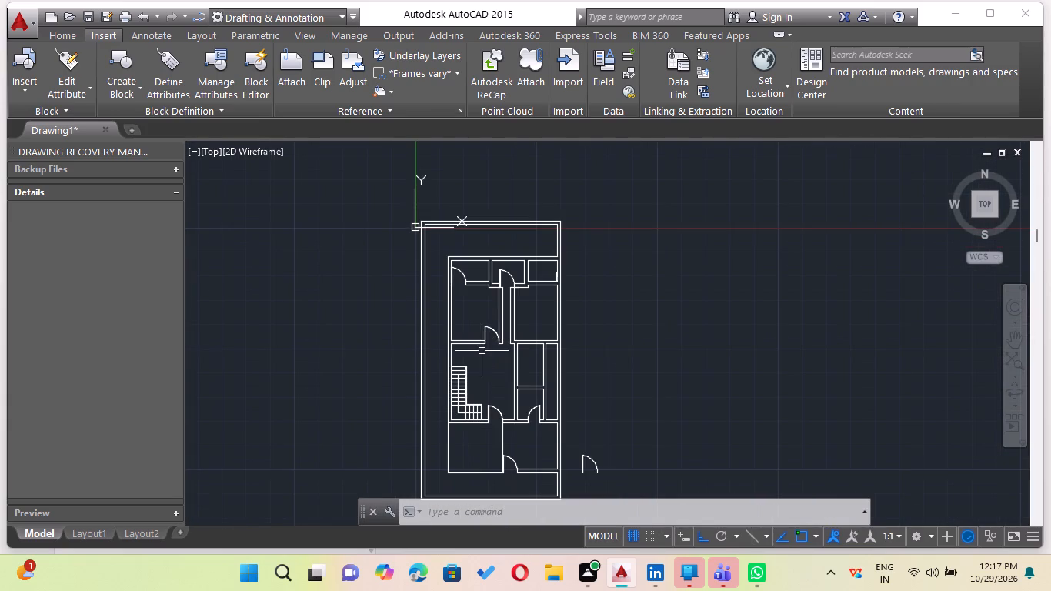
scroll(446, 417, "up", 4)
scroll(591, 409, "down", 4)
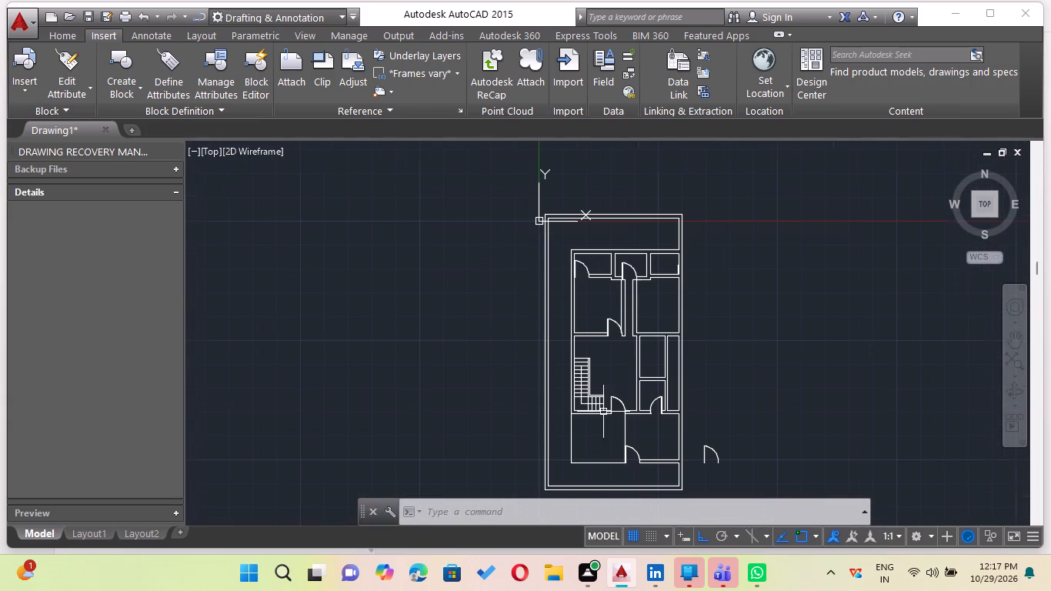
scroll(690, 434, "up", 2)
scroll(689, 454, "down", 1)
middle_click_drag(689, 454, 550, 330)
middle_click(549, 317)
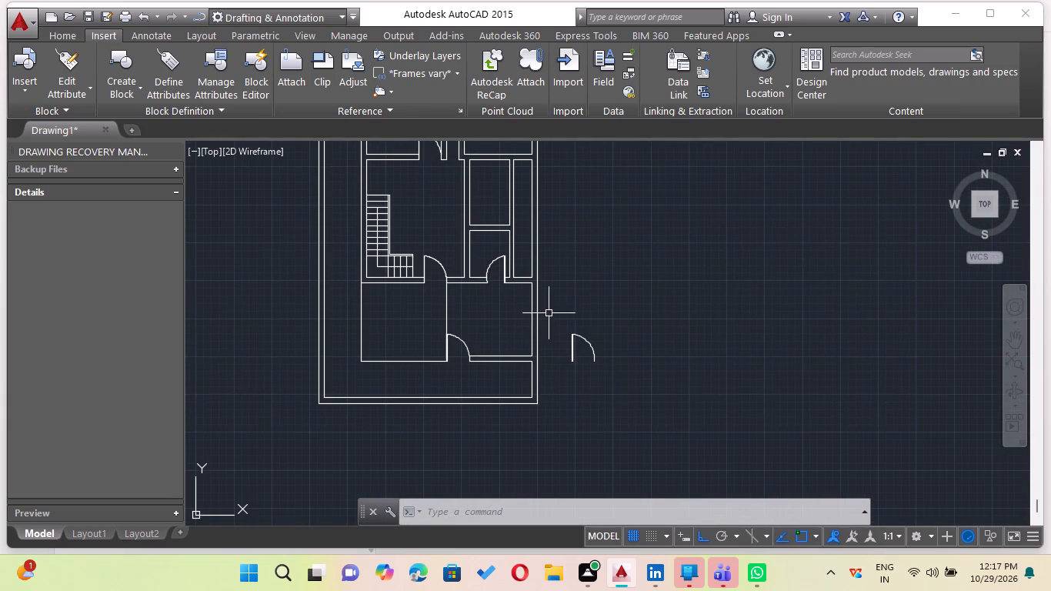
left_click(559, 312)
left_click(672, 420)
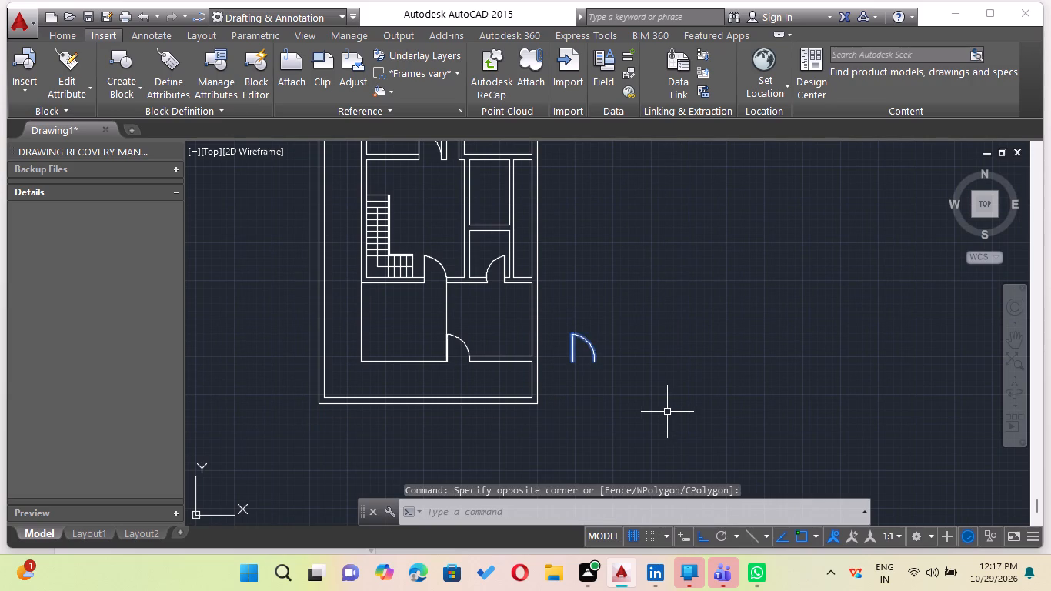
key("Delete")
Examine the whole plan, ending at the door leaf and swing in the lower-right front room.
scroll(571, 287, "down", 2)
scroll(505, 297, "up", 3)
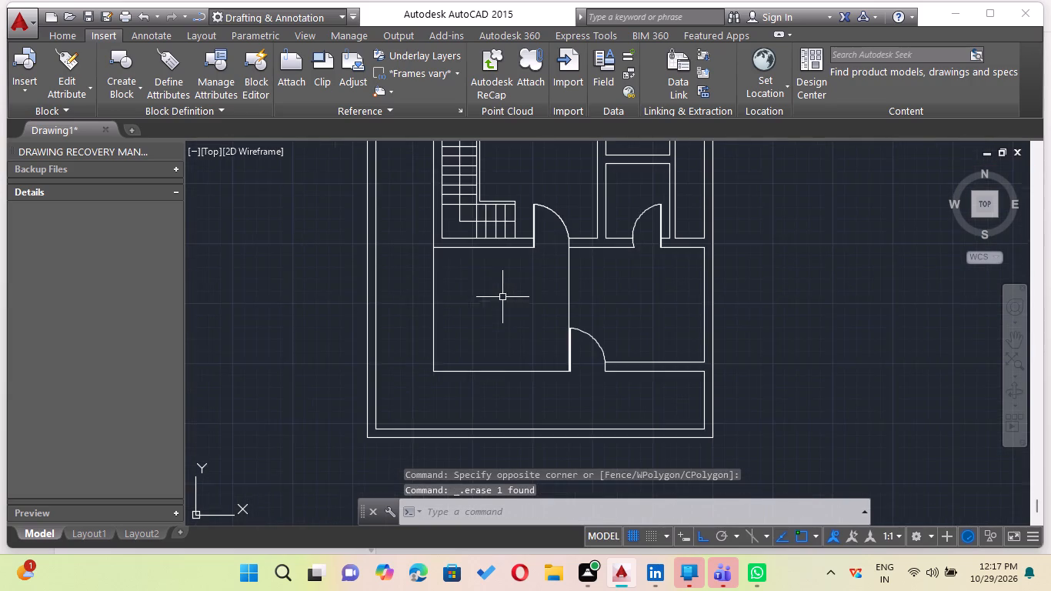
scroll(544, 309, "up", 2)
middle_click(559, 342)
middle_click(559, 343)
scroll(559, 343, "down", 1)
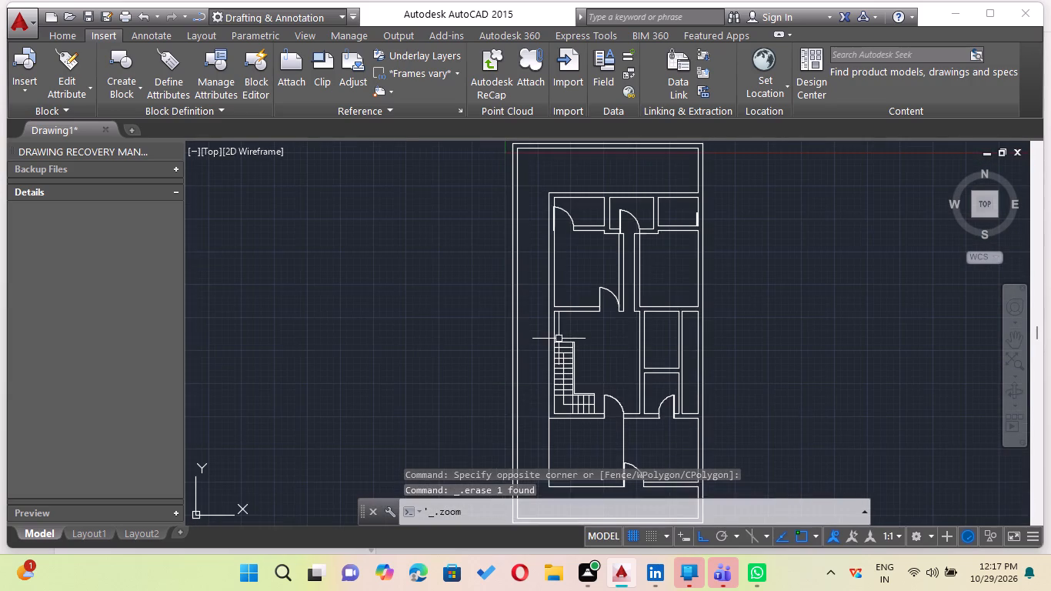
scroll(596, 265, "up", 1)
middle_click_drag(589, 264, 402, 169)
scroll(569, 258, "down", 1)
middle_click_drag(430, 278, 455, 288)
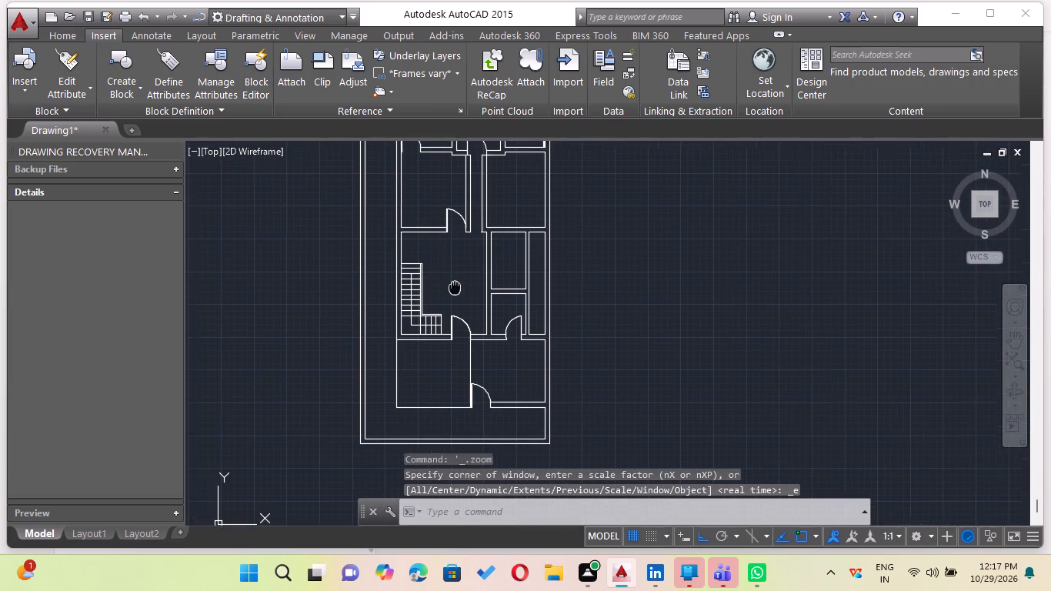
middle_click_drag(455, 288, 497, 312)
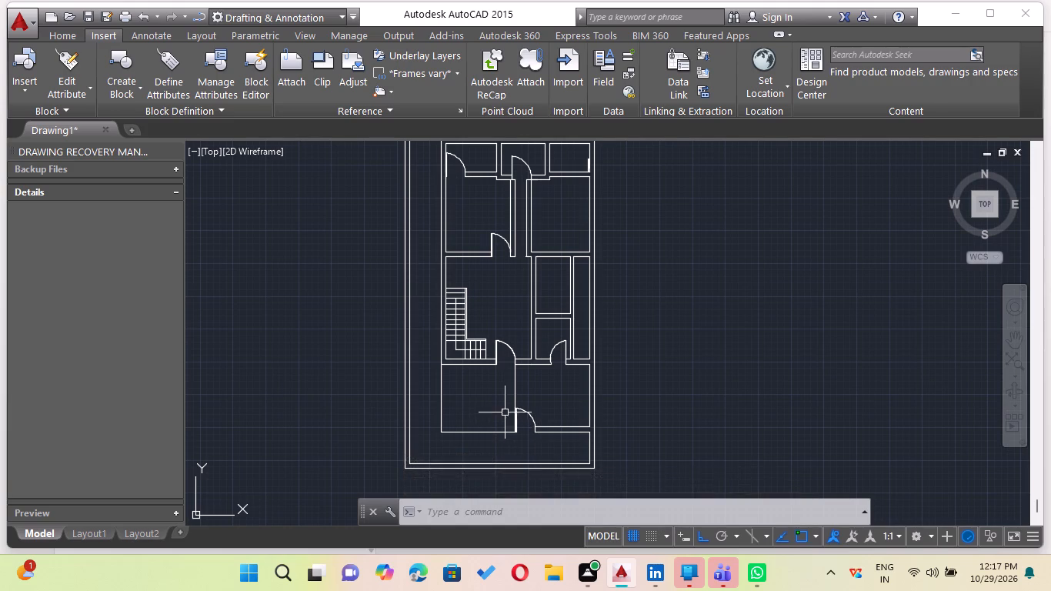
scroll(505, 412, "up", 3)
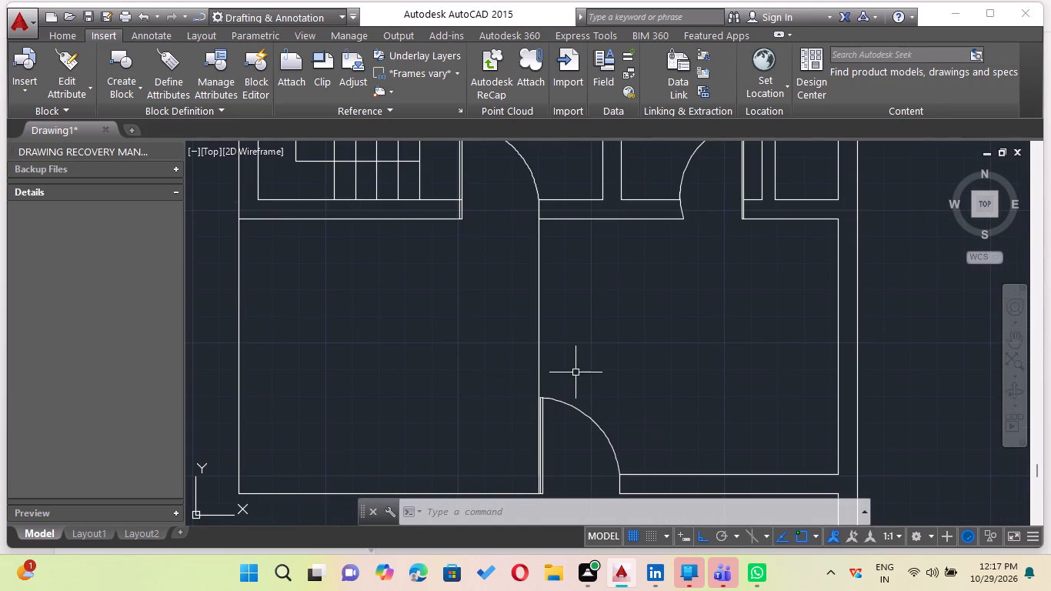
scroll(518, 398, "up", 3)
scroll(563, 449, "down", 3)
scroll(566, 451, "up", 4)
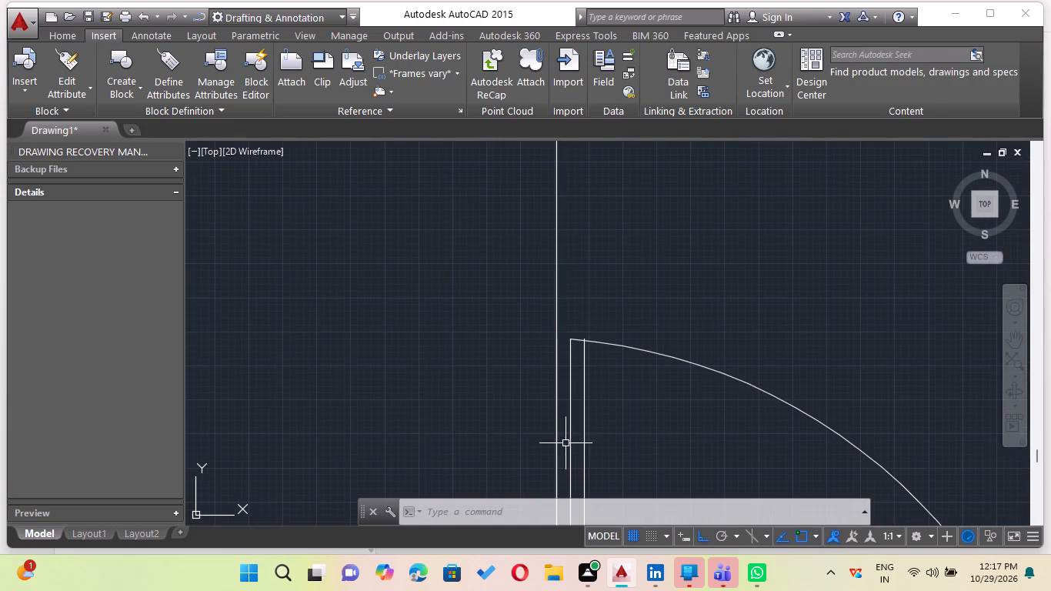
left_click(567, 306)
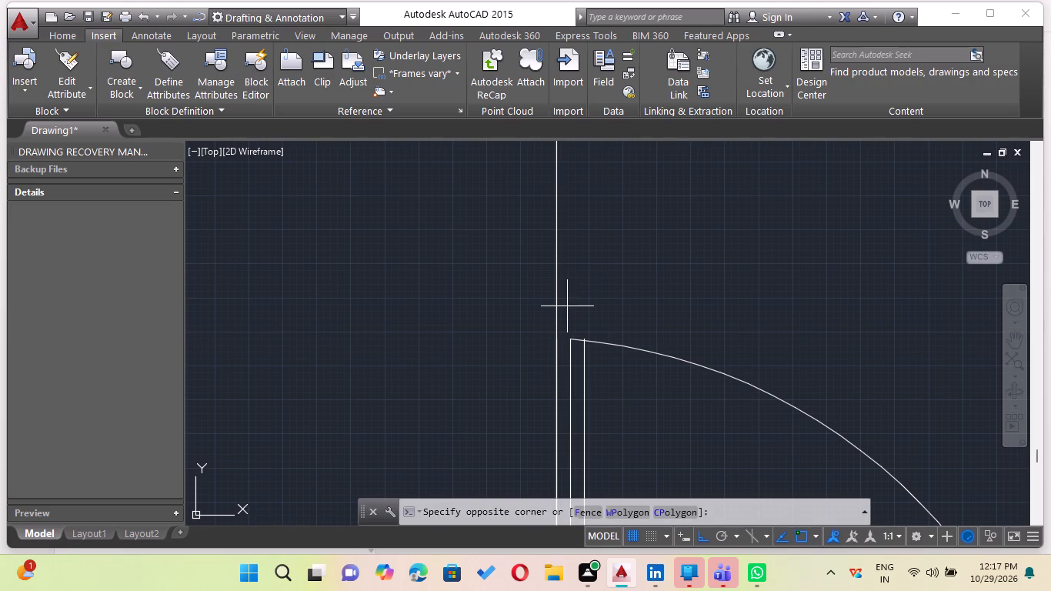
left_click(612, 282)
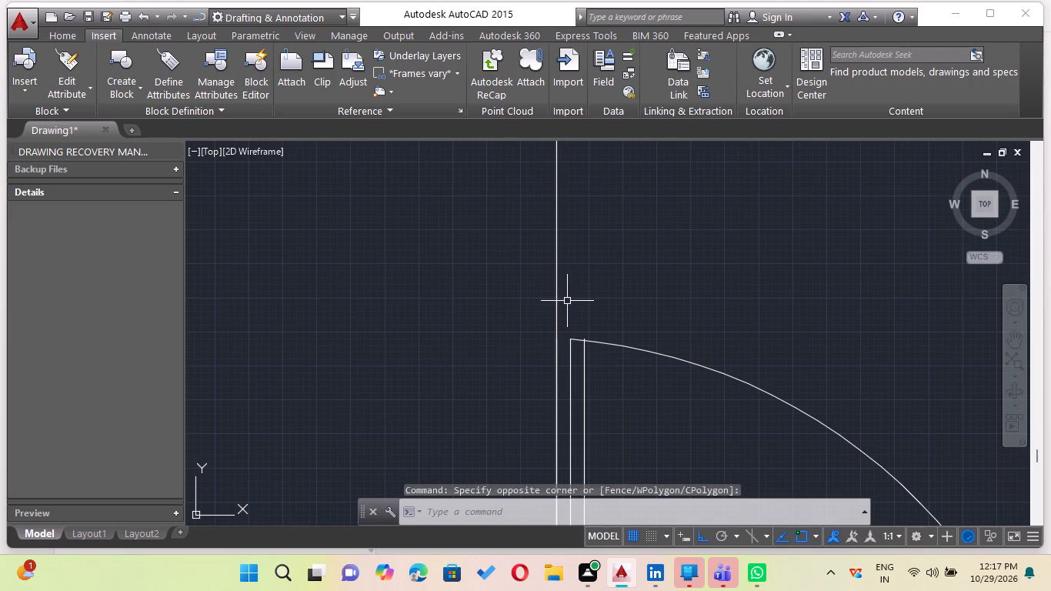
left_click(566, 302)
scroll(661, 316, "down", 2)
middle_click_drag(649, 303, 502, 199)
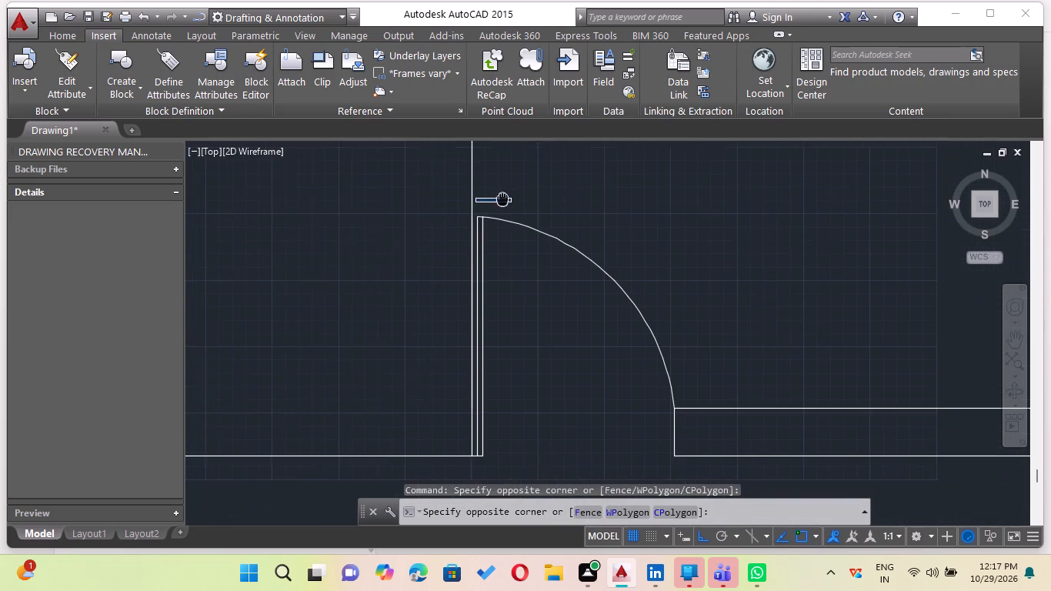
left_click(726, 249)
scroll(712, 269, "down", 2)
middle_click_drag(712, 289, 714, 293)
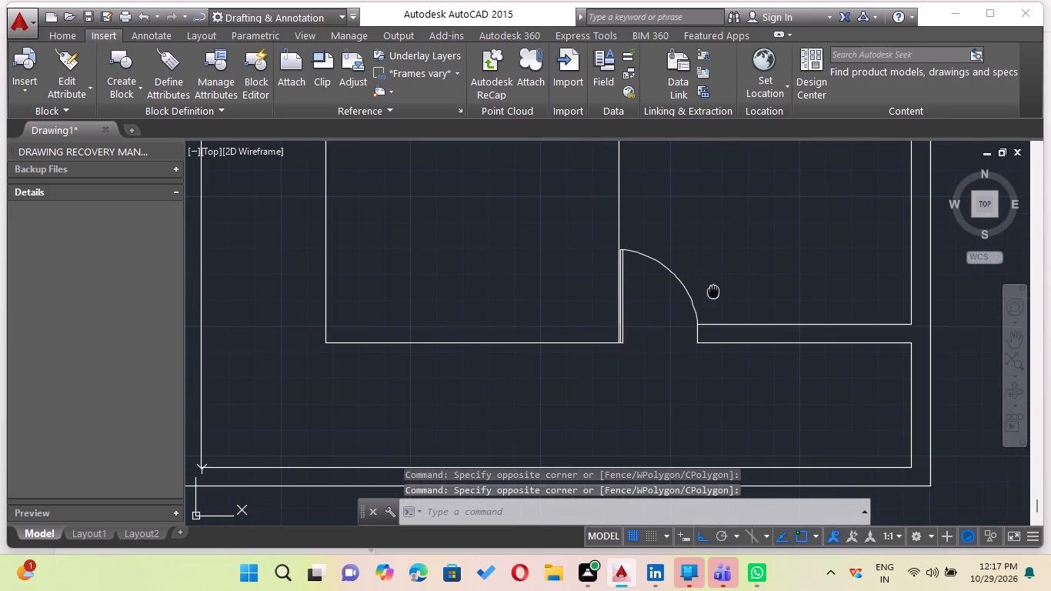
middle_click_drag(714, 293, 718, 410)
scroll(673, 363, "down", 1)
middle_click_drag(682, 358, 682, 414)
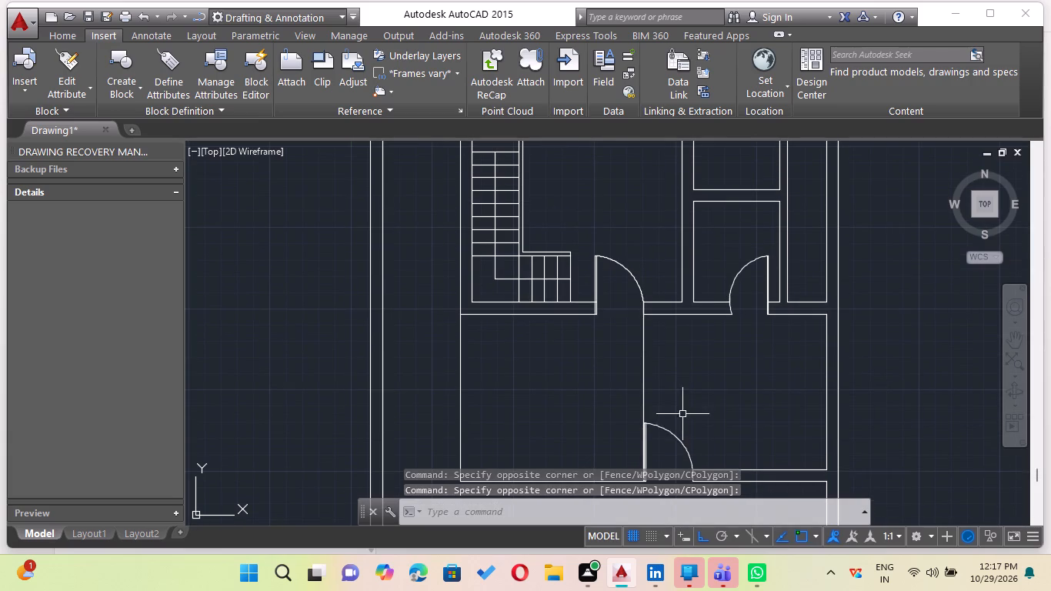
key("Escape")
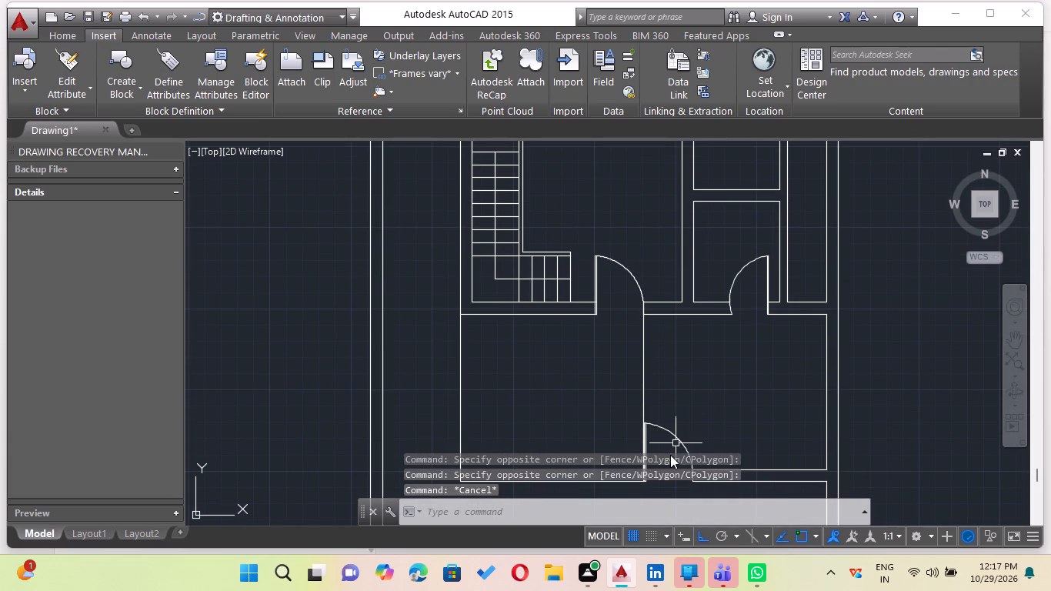
Draw a short horizontal line across the wall between the room right of the staircase hall and the narrow shaft, starting at the room side's midpoint.
scroll(619, 404, "down", 2)
middle_click(578, 419)
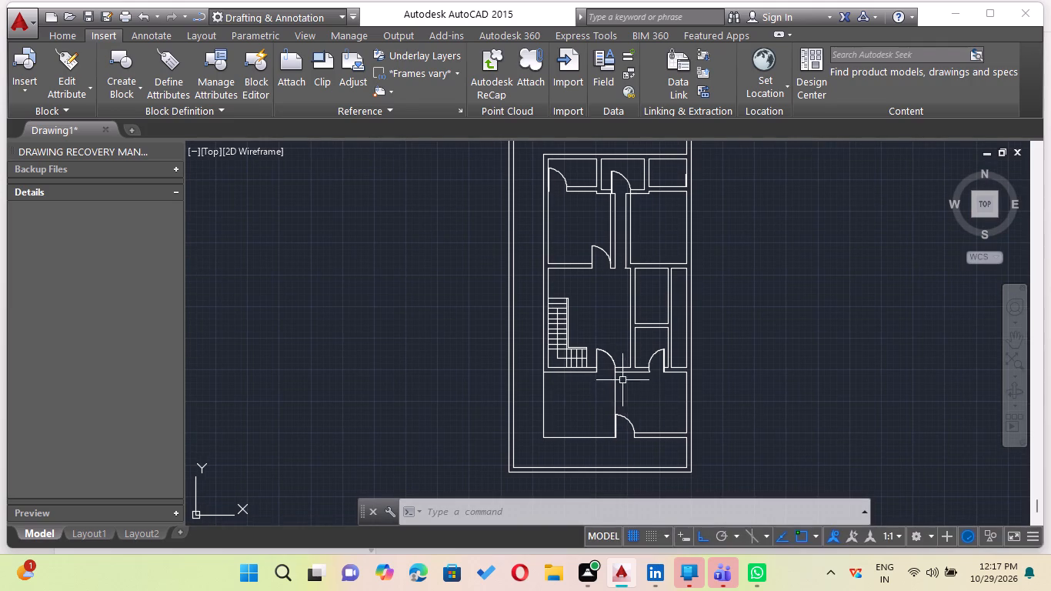
scroll(622, 380, "up", 5)
scroll(768, 394, "down", 3)
middle_click_drag(781, 418, 763, 405)
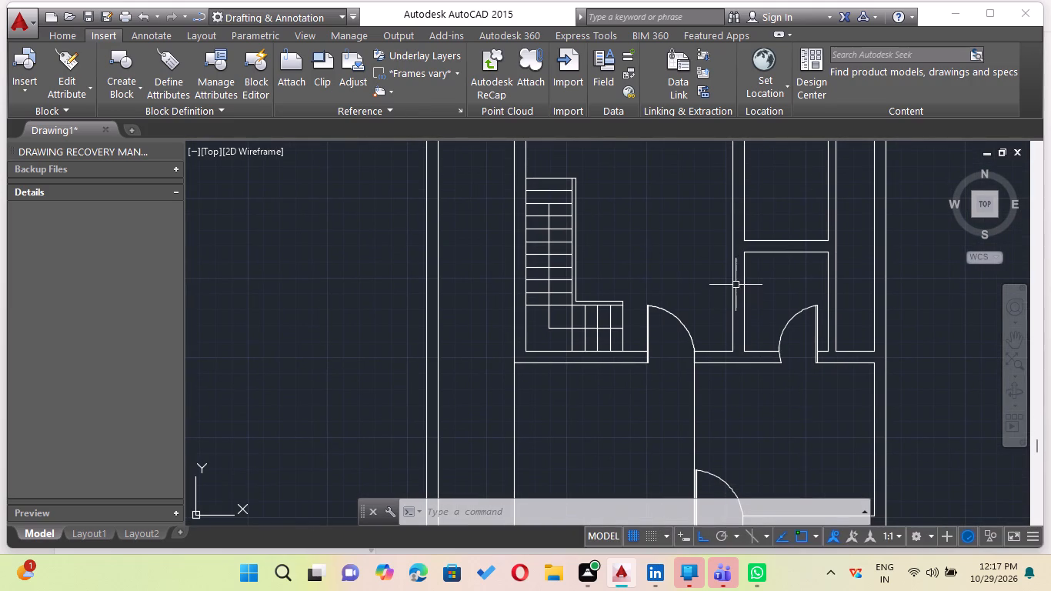
key("l")
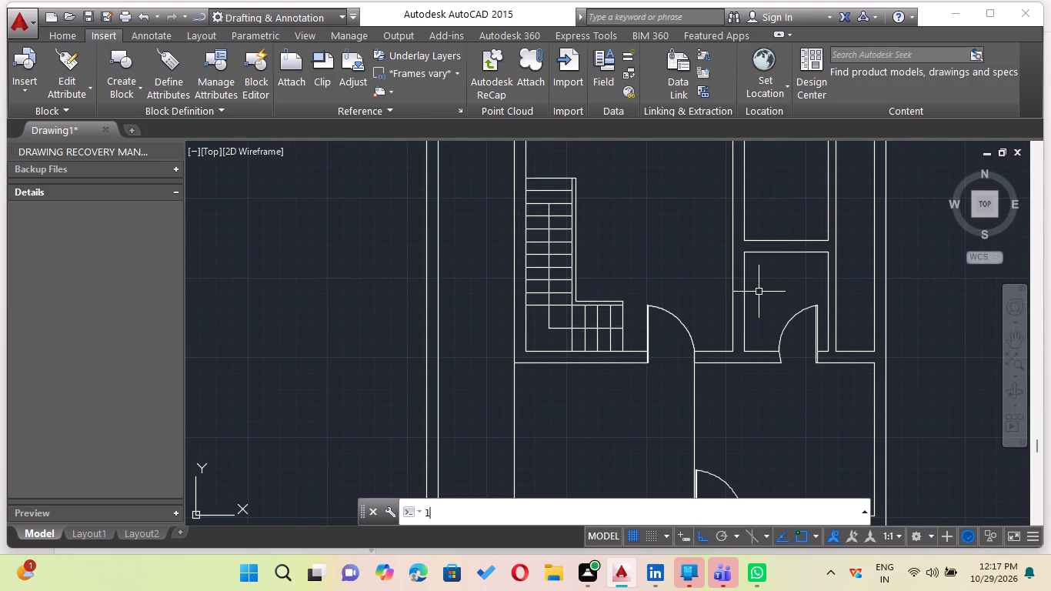
key("Return")
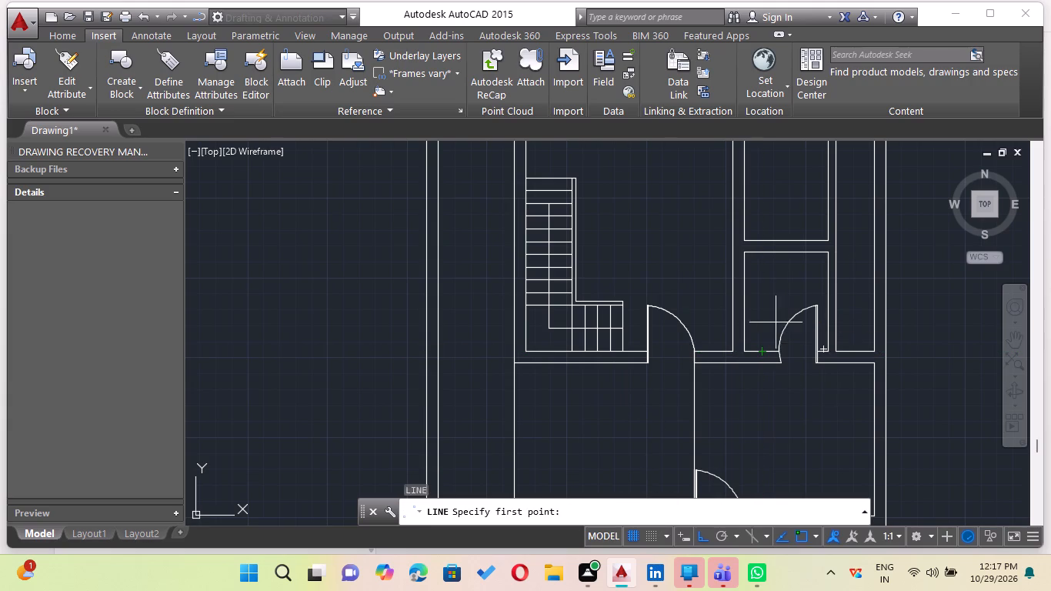
scroll(837, 298, "up", 1)
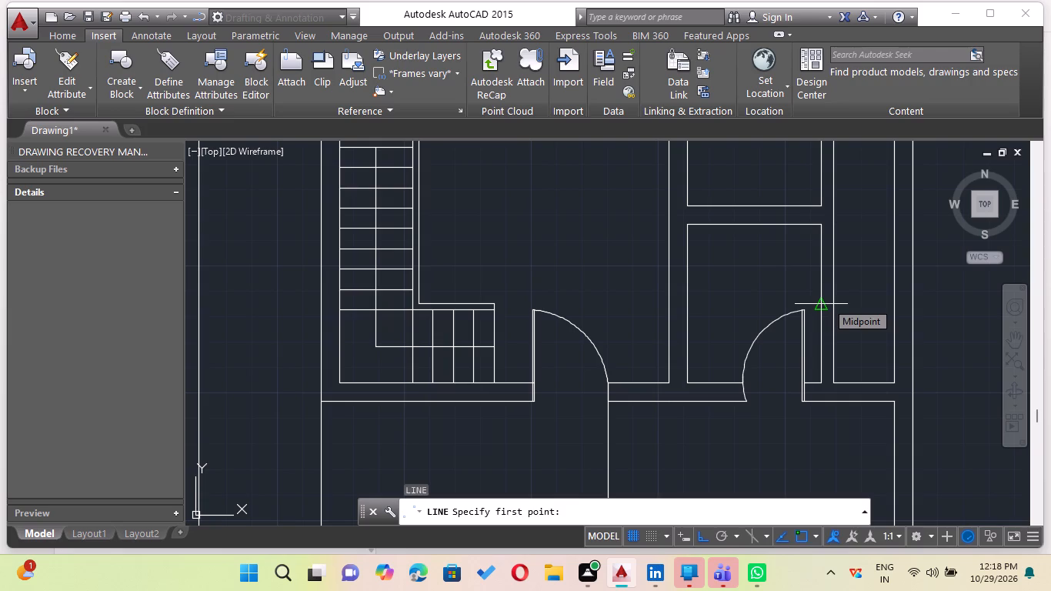
scroll(826, 303, "up", 3)
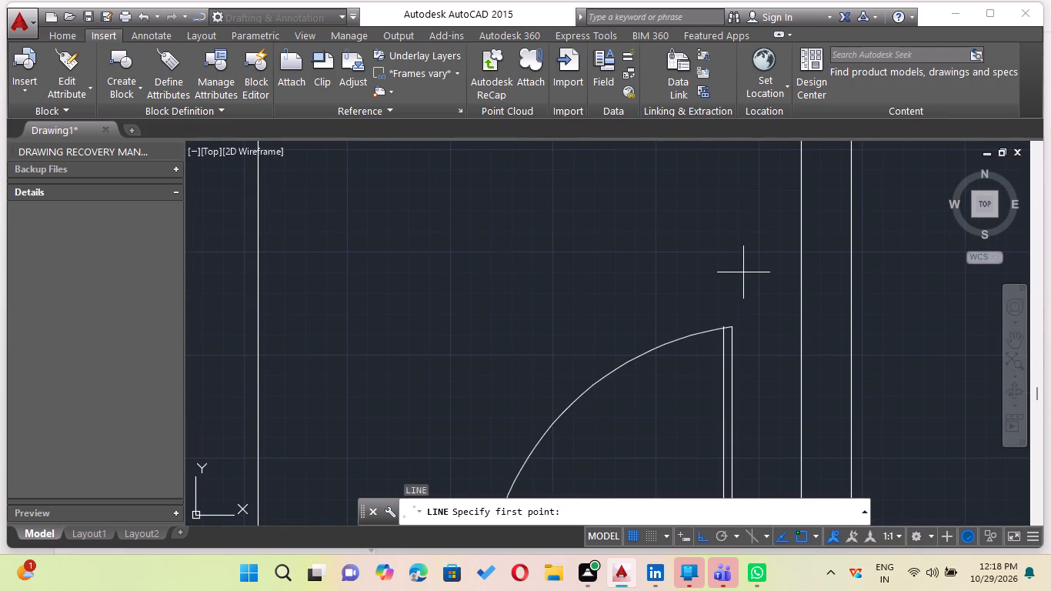
scroll(743, 269, "down", 3)
middle_click_drag(736, 249, 739, 373)
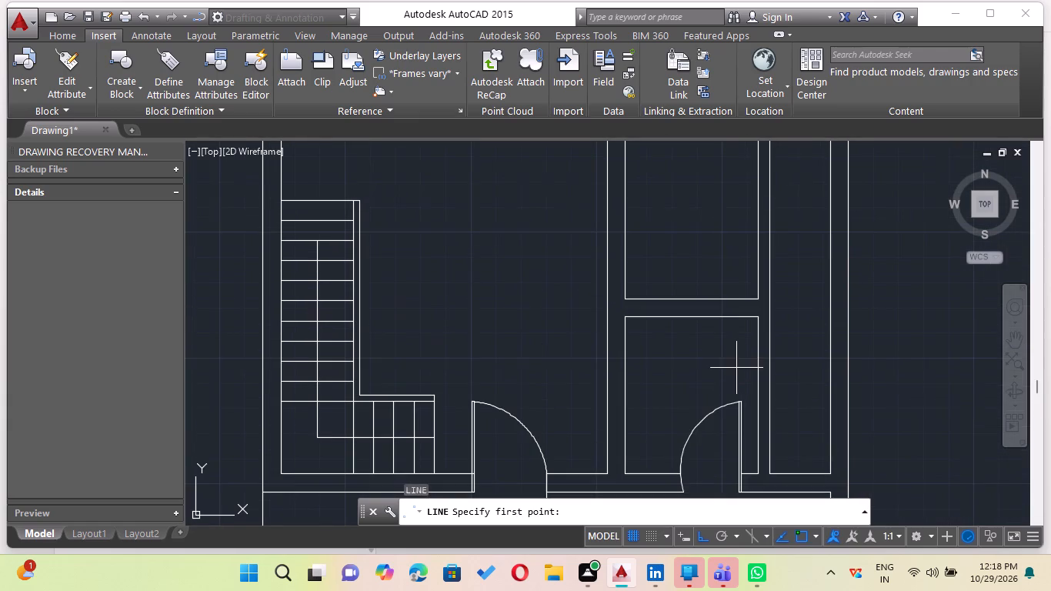
middle_click_drag(760, 220, 680, 351)
scroll(670, 330, "up", 3)
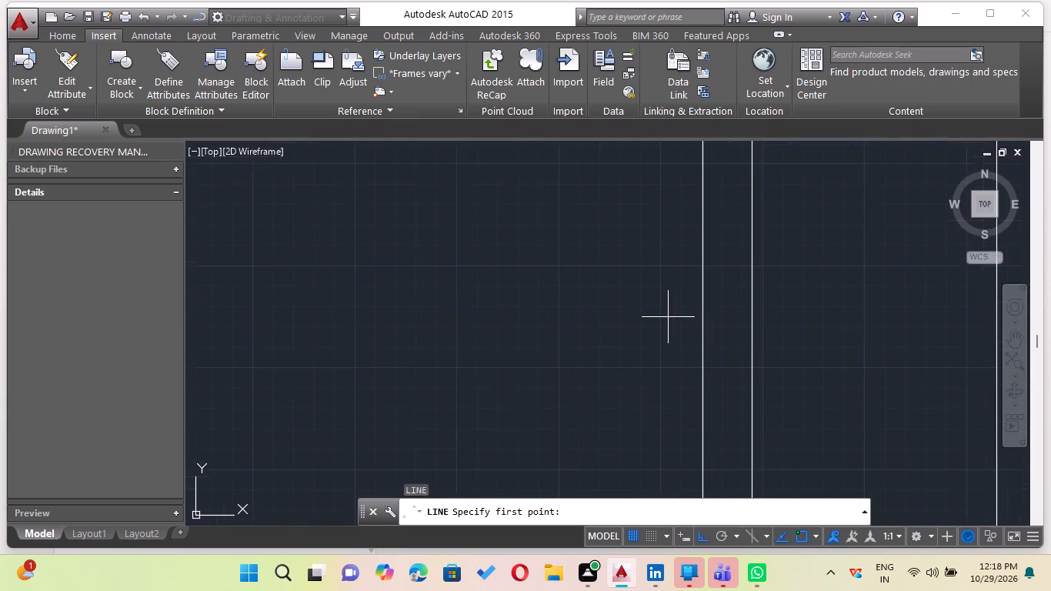
scroll(693, 327, "down", 3)
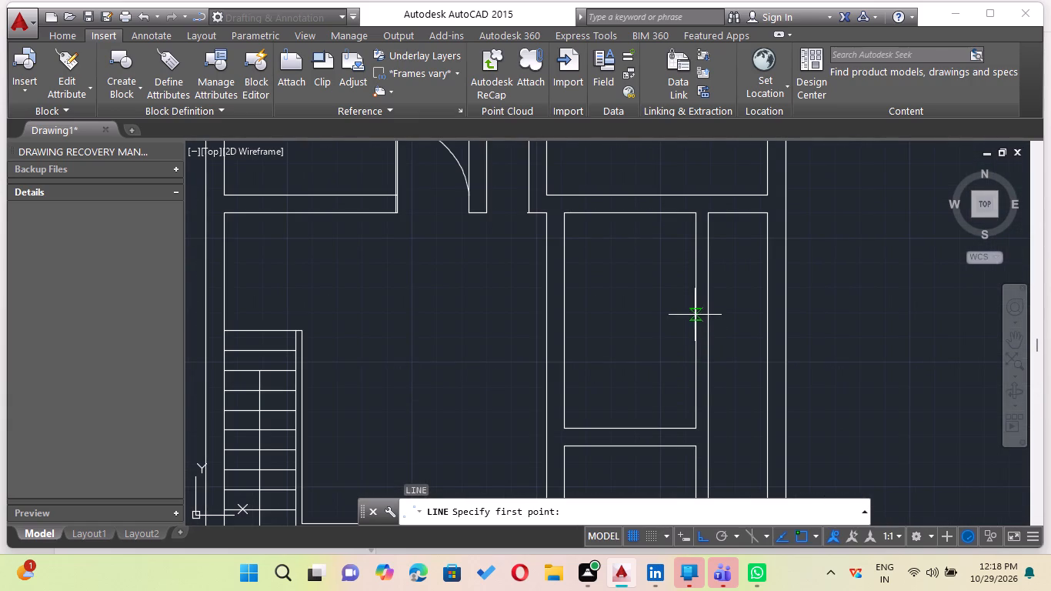
left_click(697, 320)
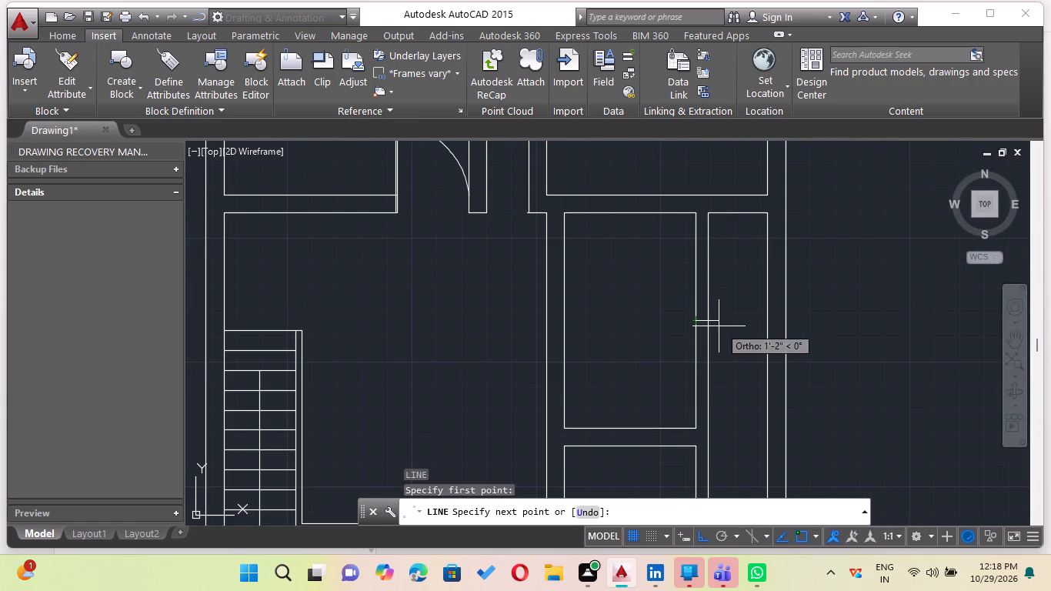
scroll(705, 326, "up", 3)
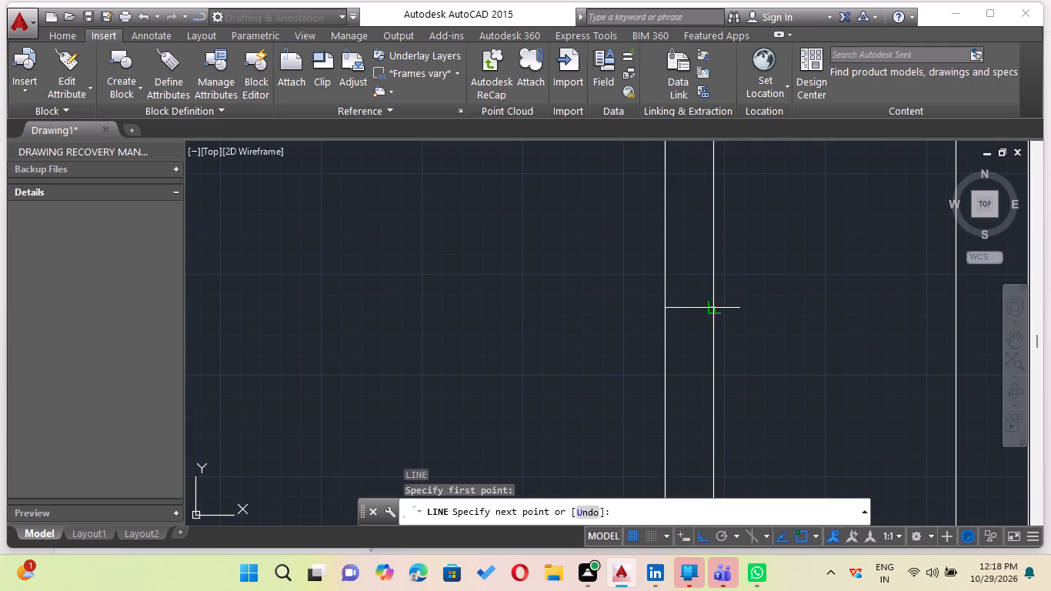
left_click(716, 309)
key("Escape")
Examine the staircase hall, the two small rooms beside it and the doors along their bottom wall.
scroll(788, 323, "down", 1)
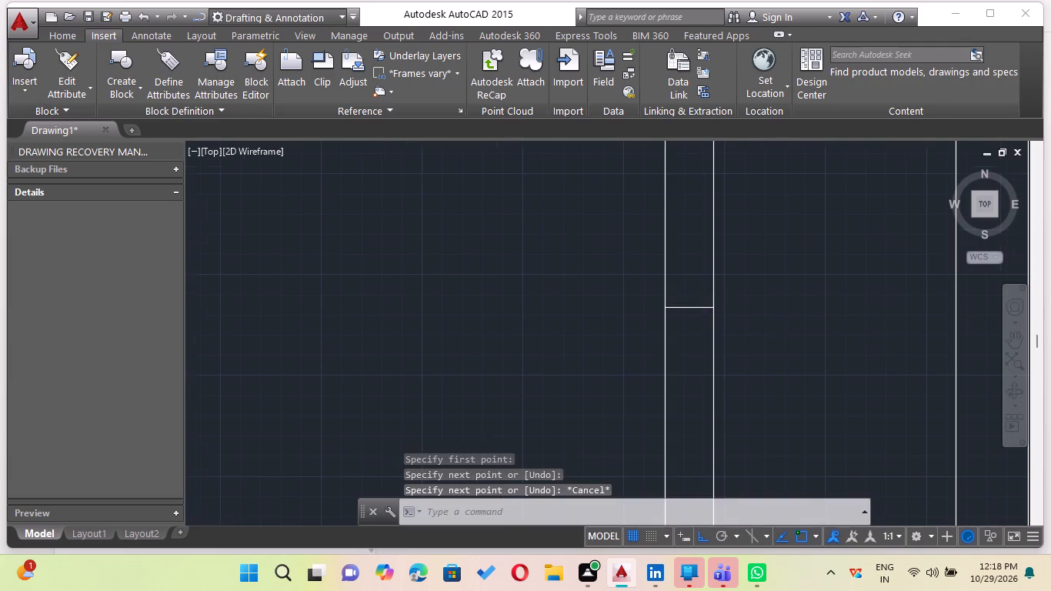
scroll(788, 323, "down", 3)
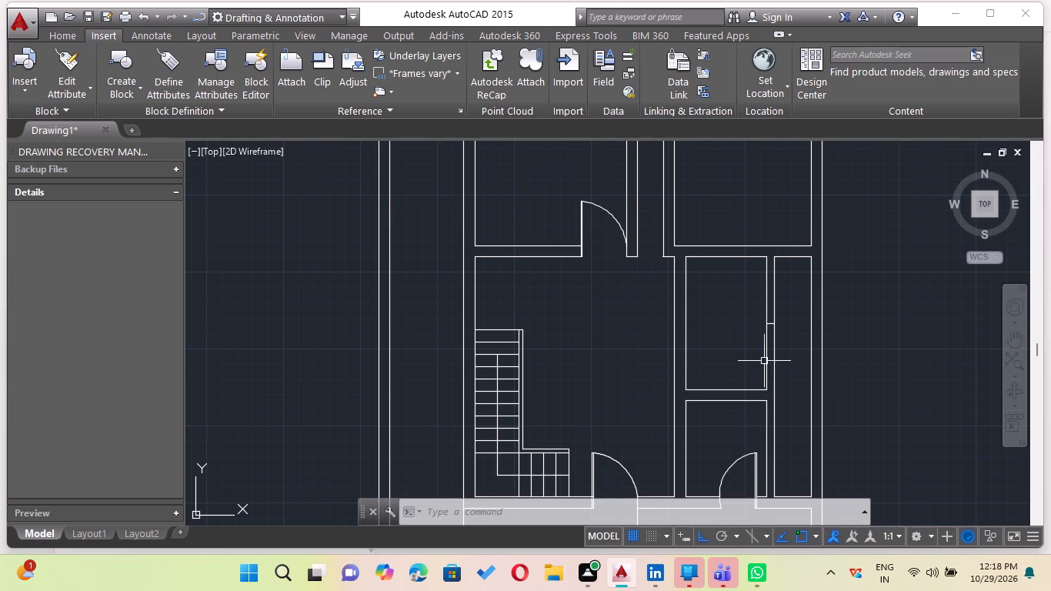
scroll(751, 368, "up", 1)
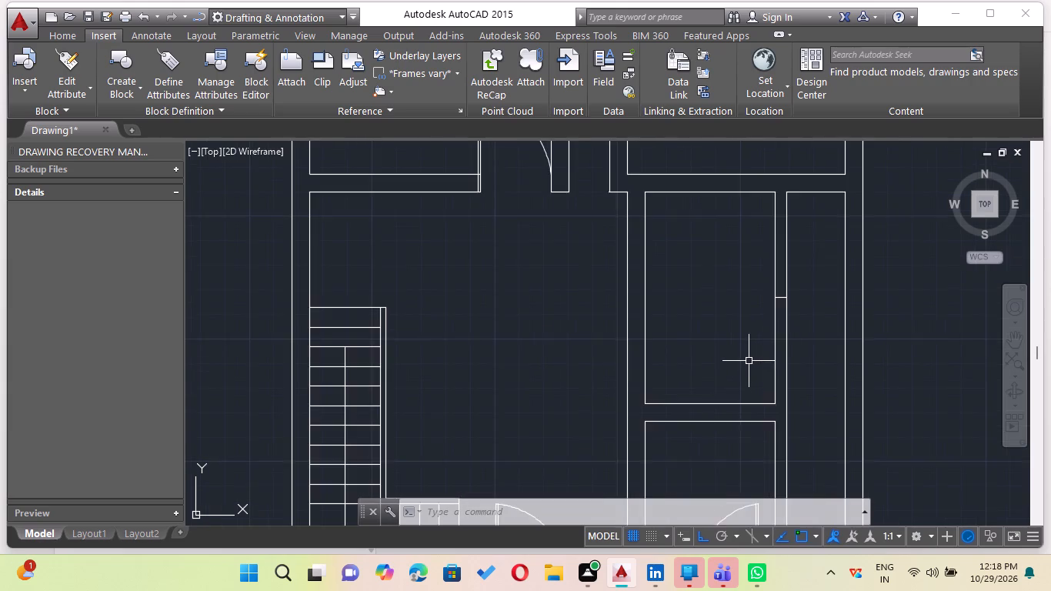
scroll(749, 359, "up", 1)
scroll(743, 361, "down", 2)
key("Escape")
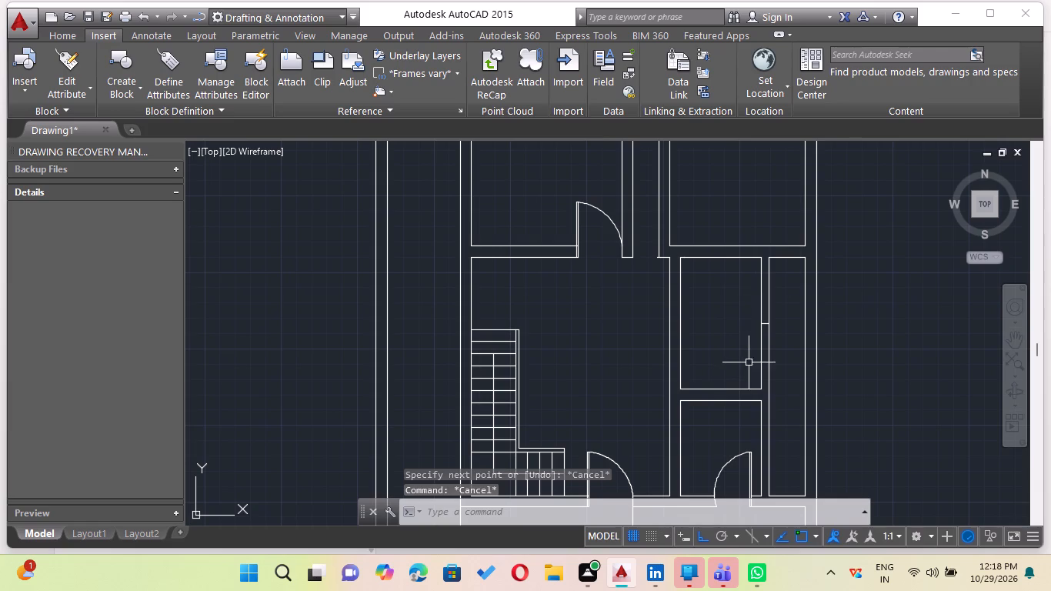
scroll(744, 356, "down", 1)
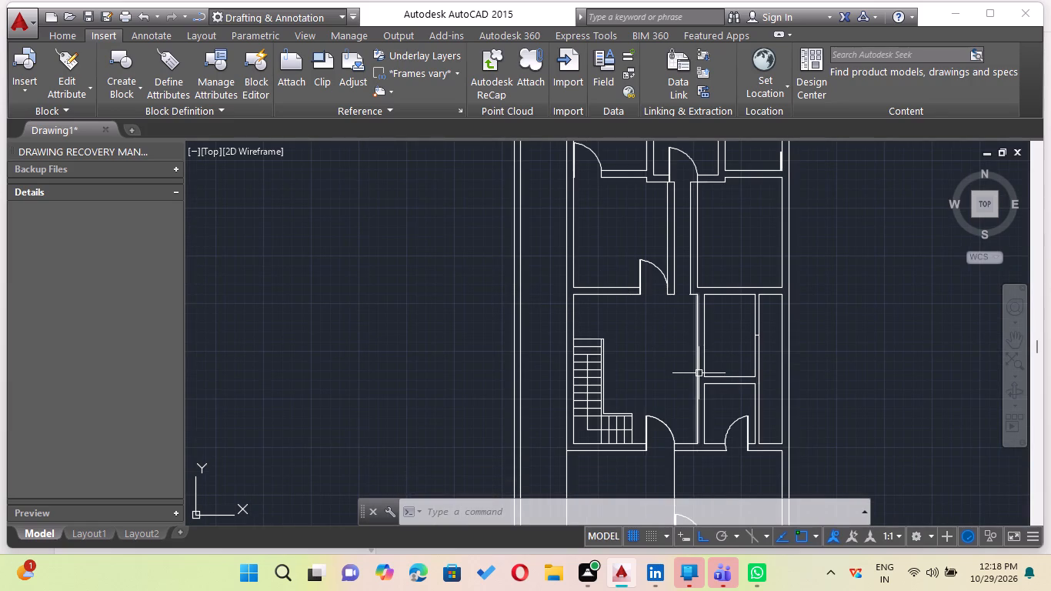
middle_click_drag(702, 369, 642, 357)
scroll(669, 430, "up", 1)
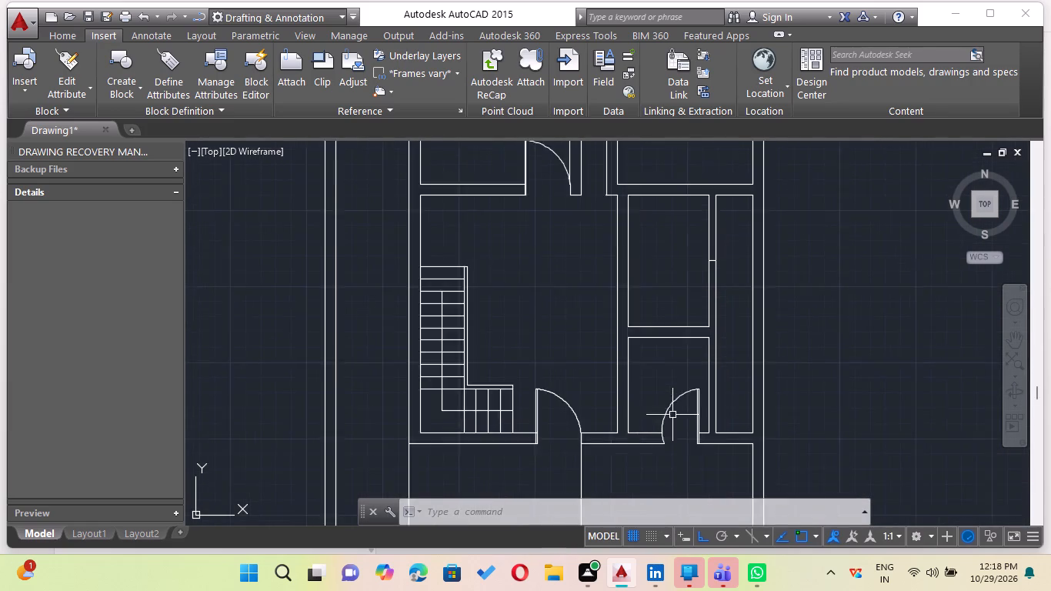
scroll(672, 415, "up", 1)
key("Escape")
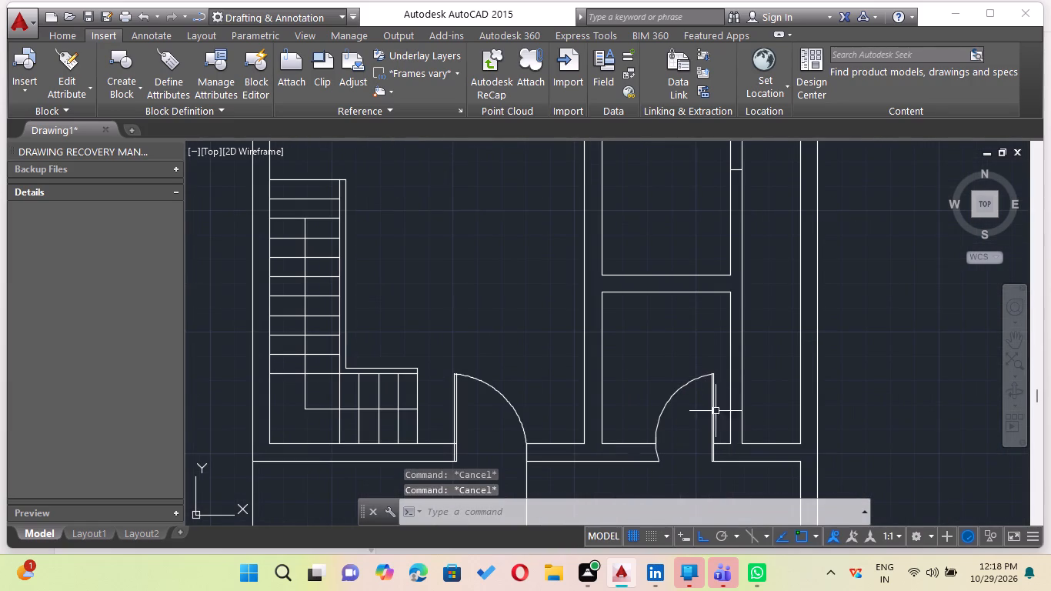
scroll(707, 406, "down", 1)
middle_click_drag(700, 409, 683, 394)
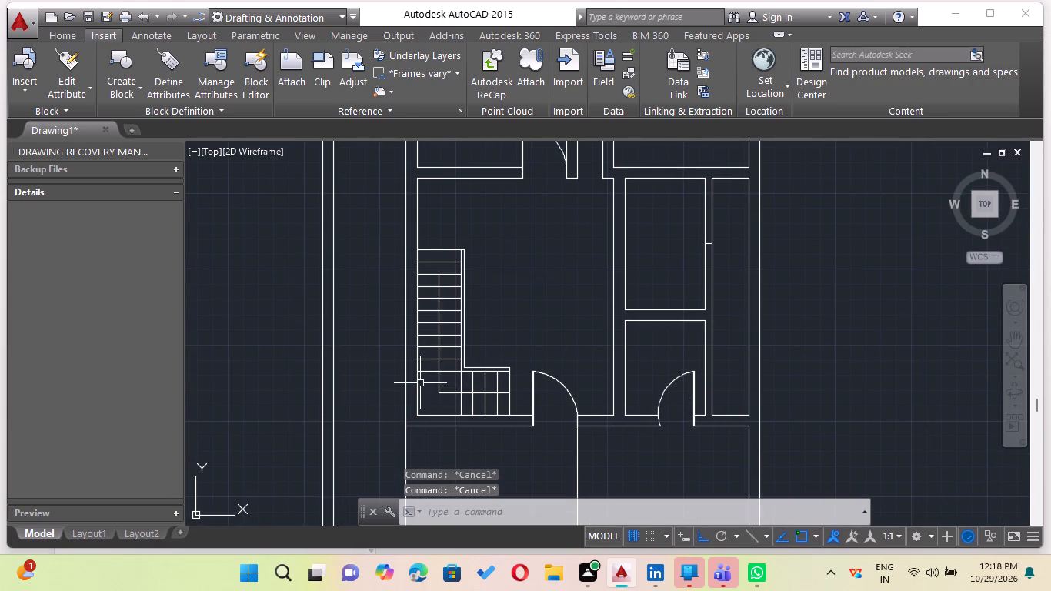
key("Escape")
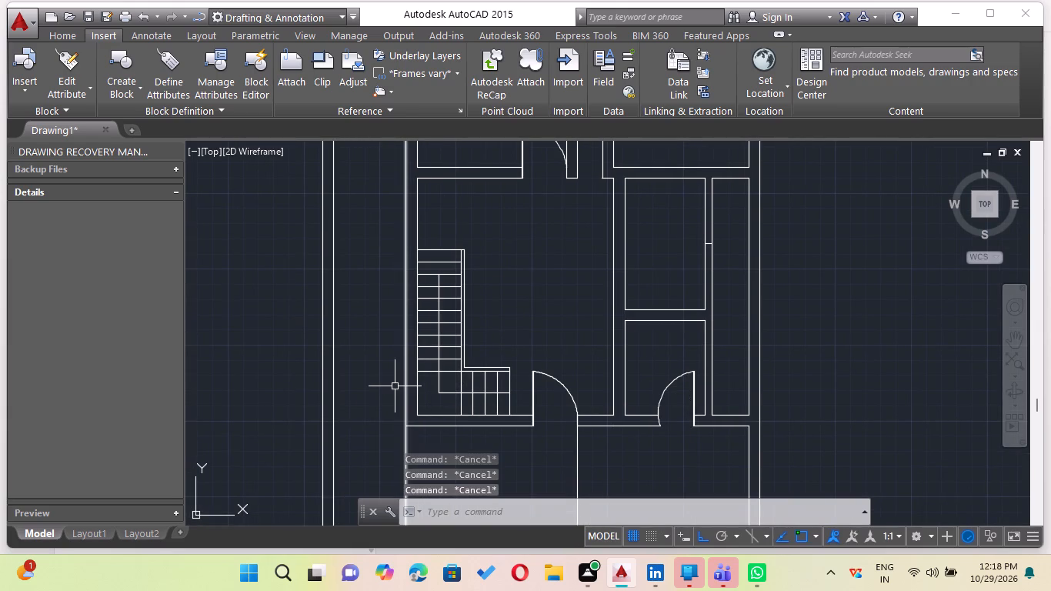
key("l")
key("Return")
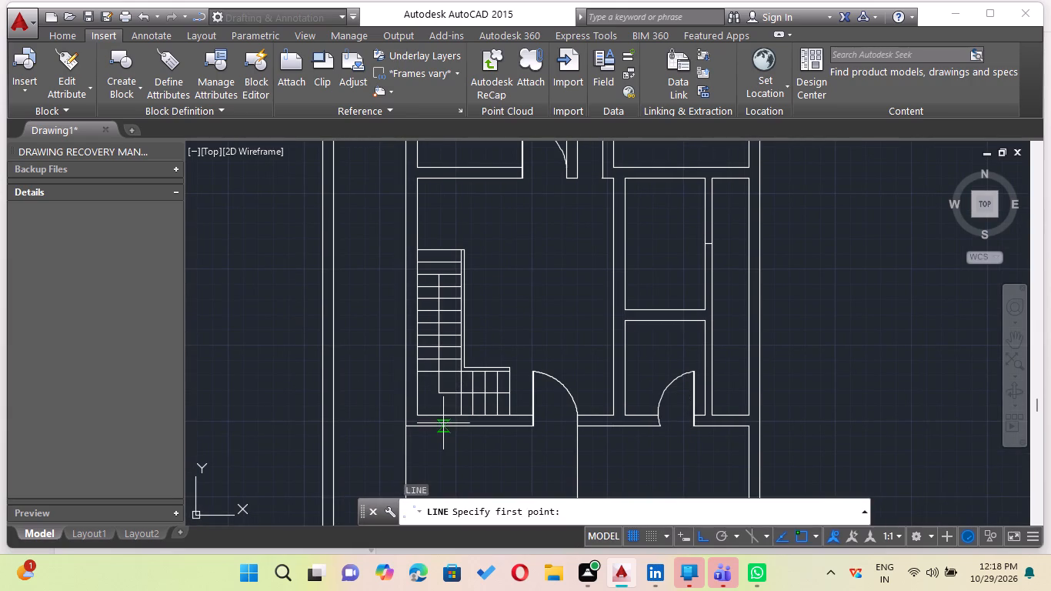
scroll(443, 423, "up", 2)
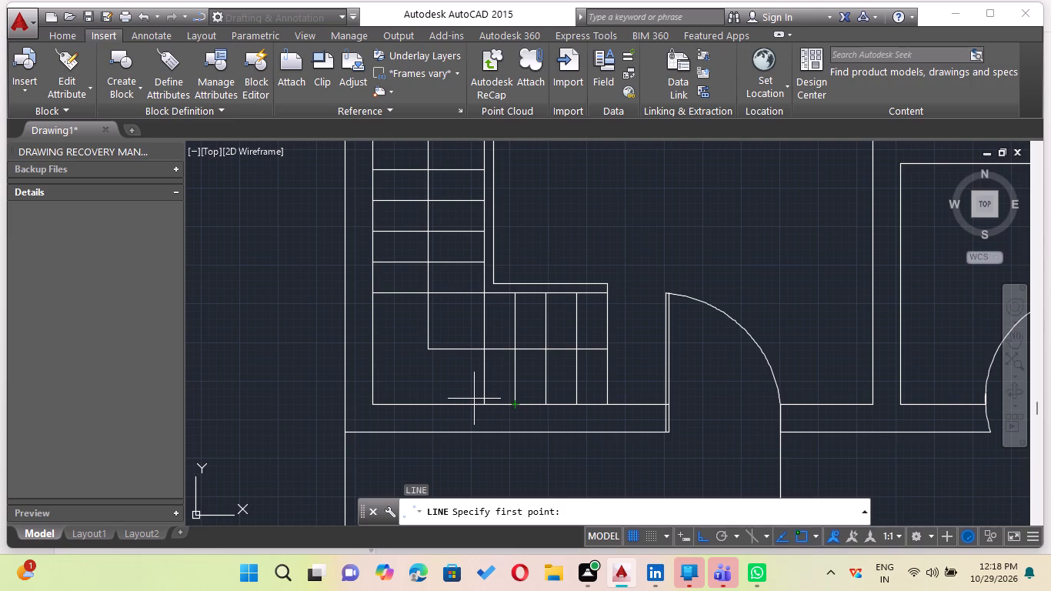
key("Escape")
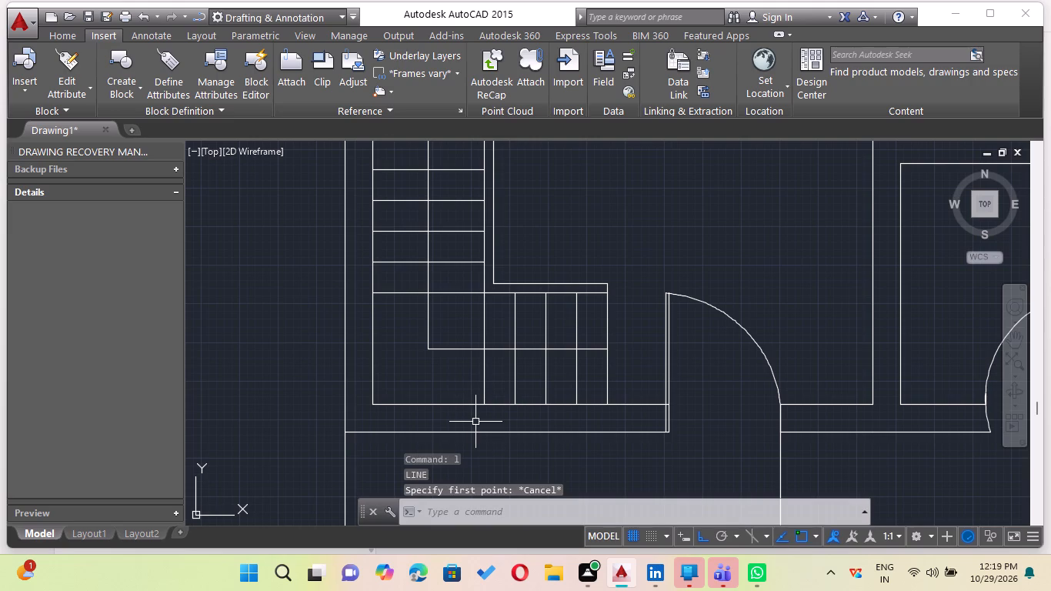
Draw a short vertical line across the wall below the staircase, from the midpoint of its lower face to its upper face.
key("l")
key("Return")
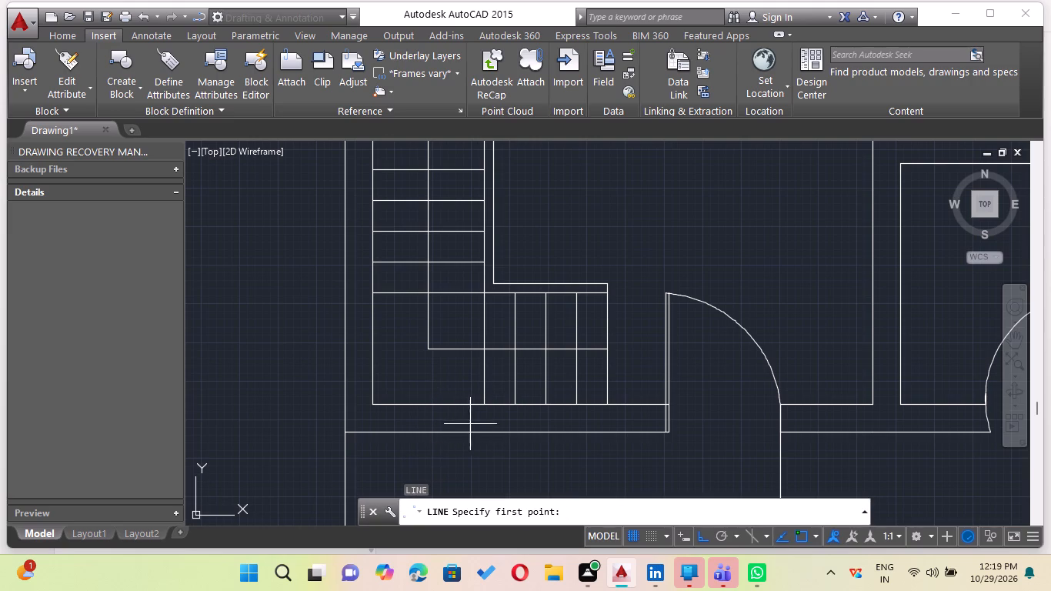
left_click(507, 432)
scroll(515, 402, "up", 2)
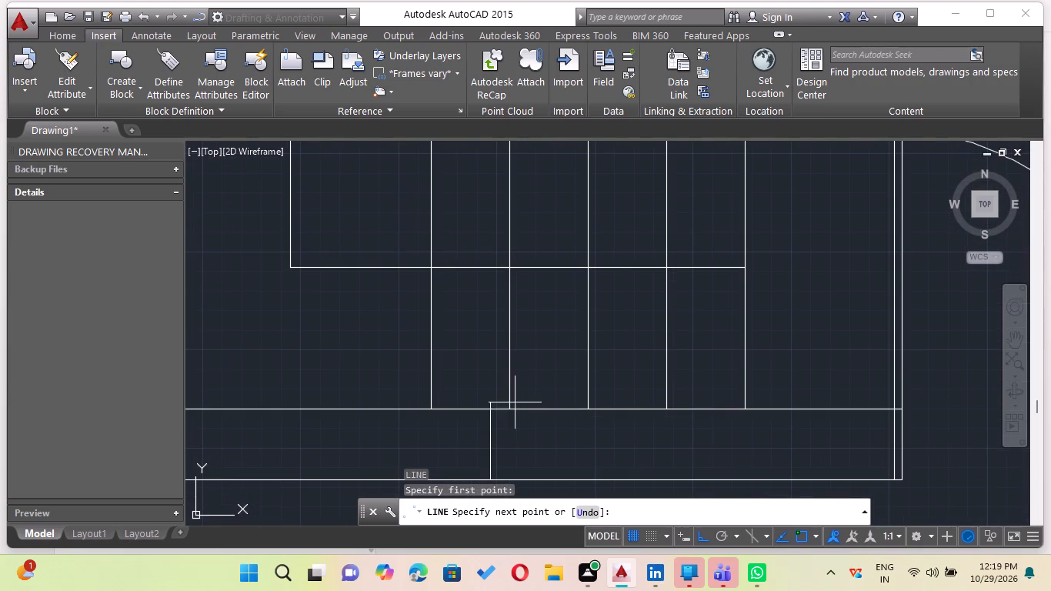
left_click(492, 409)
key("Escape")
Offset the short line across the wall below the staircase by 2' to both sides.
scroll(377, 434, "down", 1)
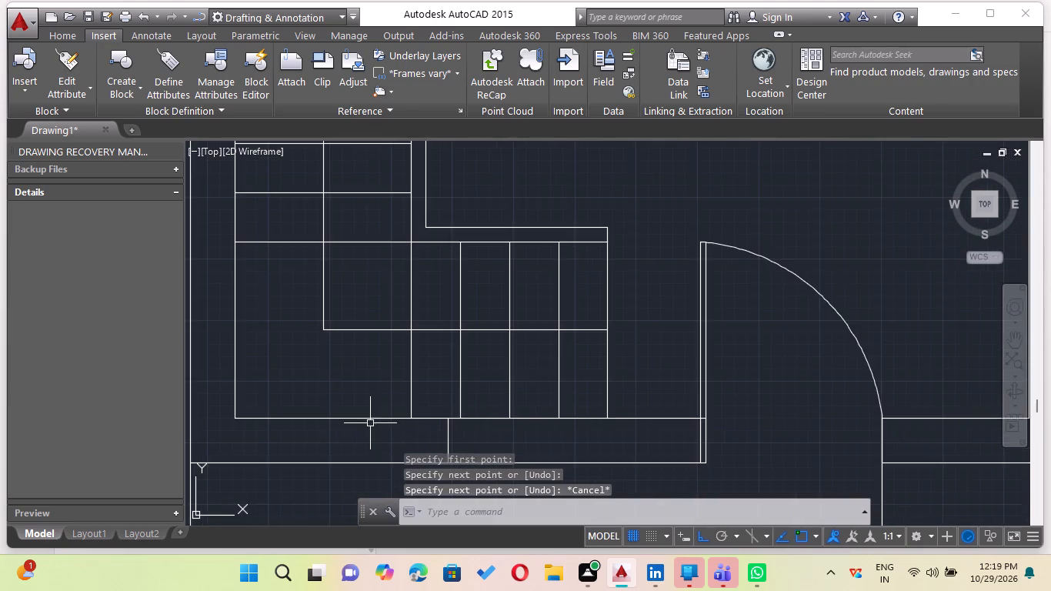
scroll(370, 423, "down", 1)
middle_click_drag(370, 423, 372, 379)
key("o")
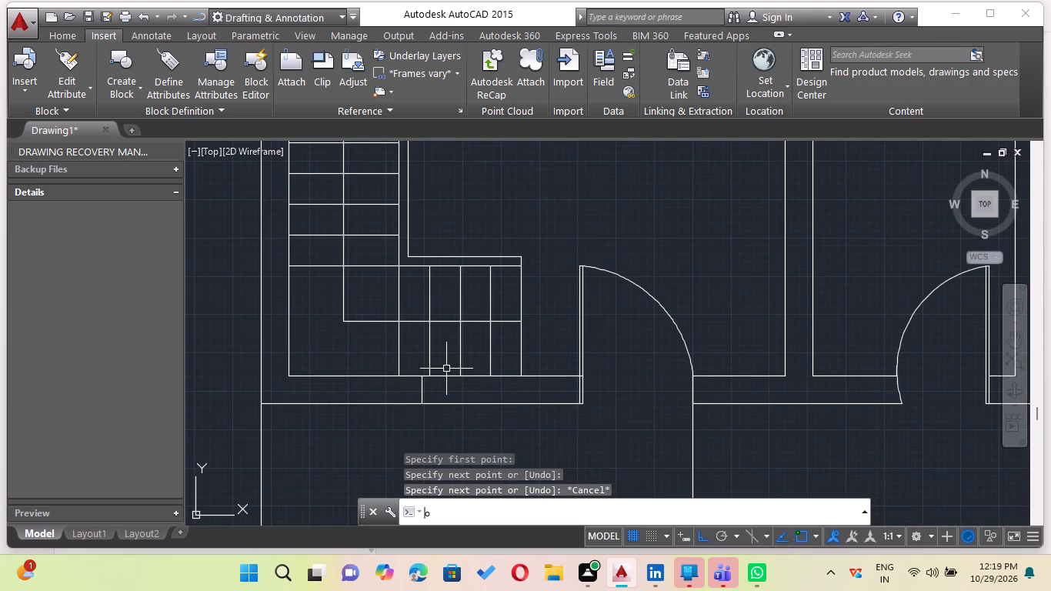
key("Return")
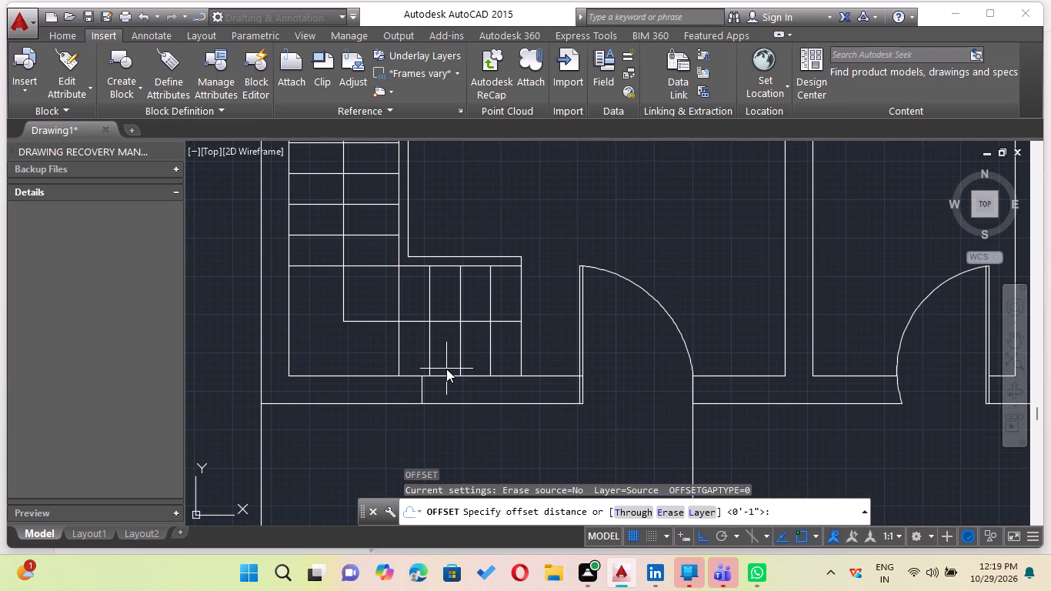
key("2")
key("apostrophe")
key("Return")
scroll(434, 382, "up", 2)
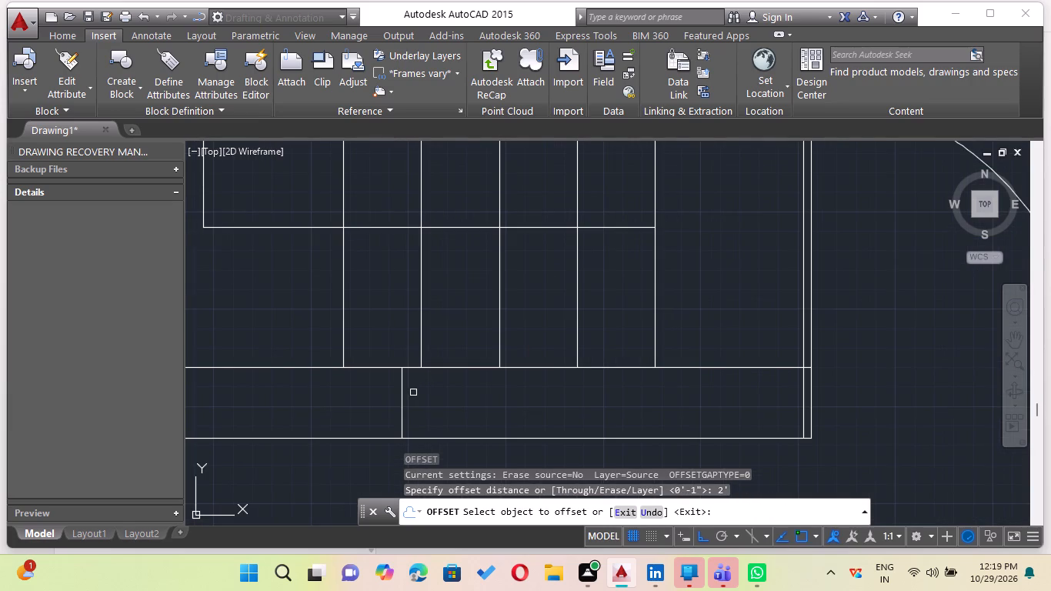
left_click(402, 395)
left_click(469, 396)
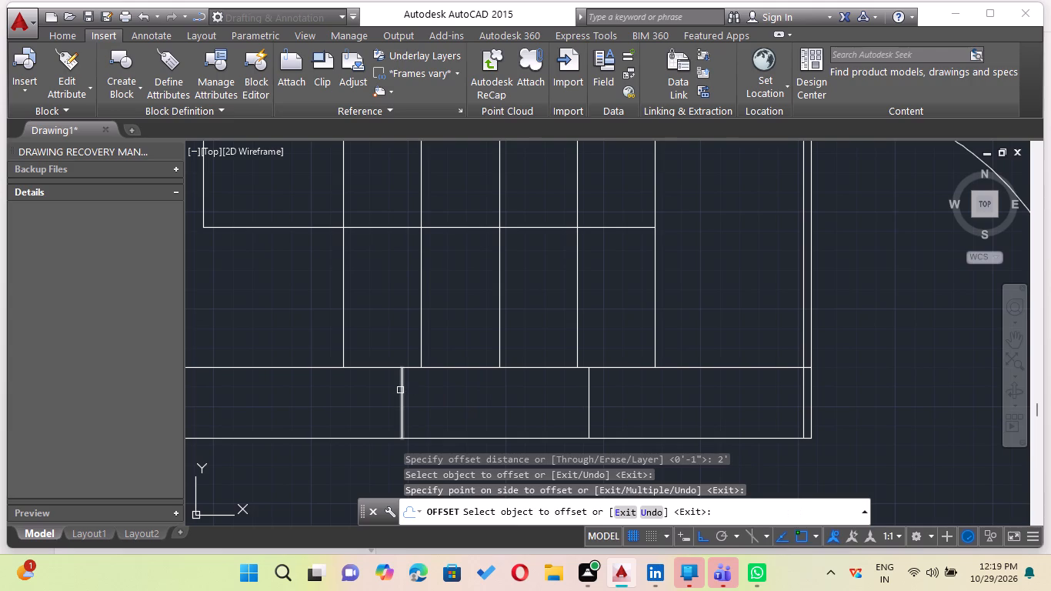
left_click(399, 390)
left_click(335, 400)
scroll(339, 398, "down", 2)
middle_click_drag(343, 400, 359, 417)
scroll(359, 417, "up", 1)
key("Escape")
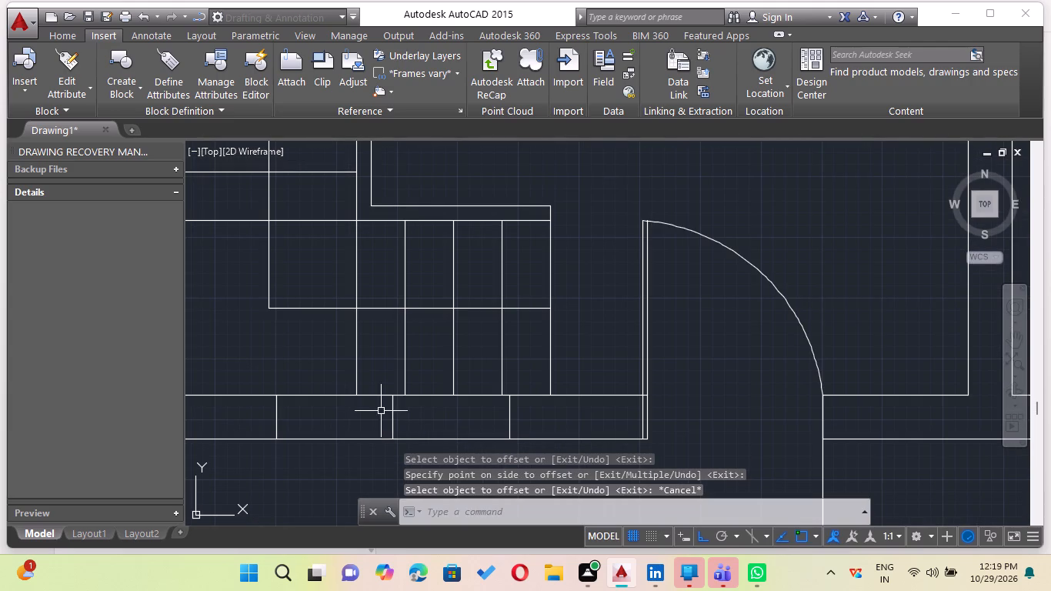
Draw a horizontal line joining the midpoints of the two outer offset lines in the wall below the staircase.
key("l")
key("Return")
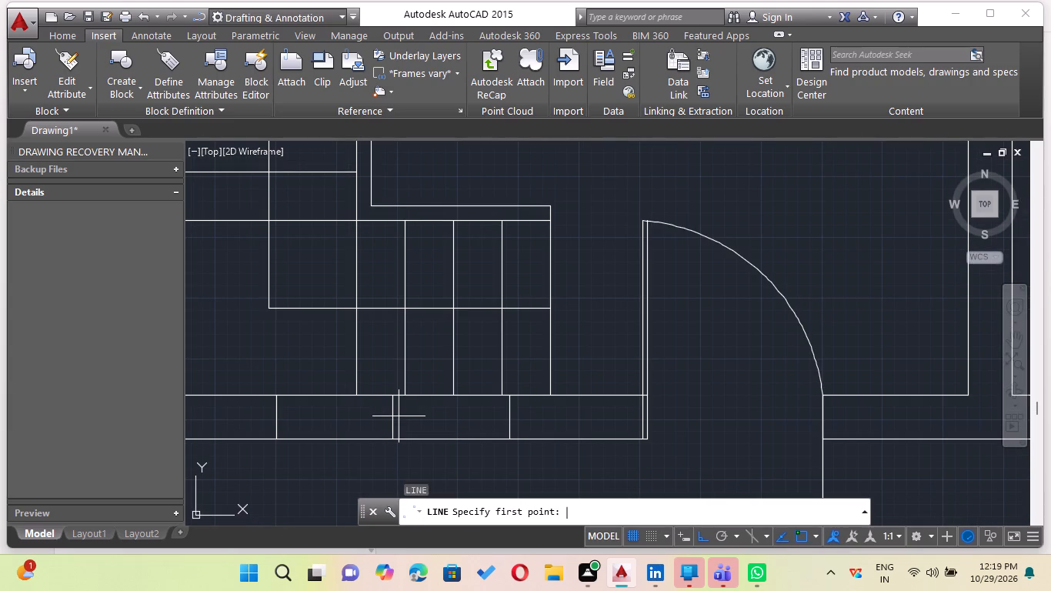
left_click(279, 422)
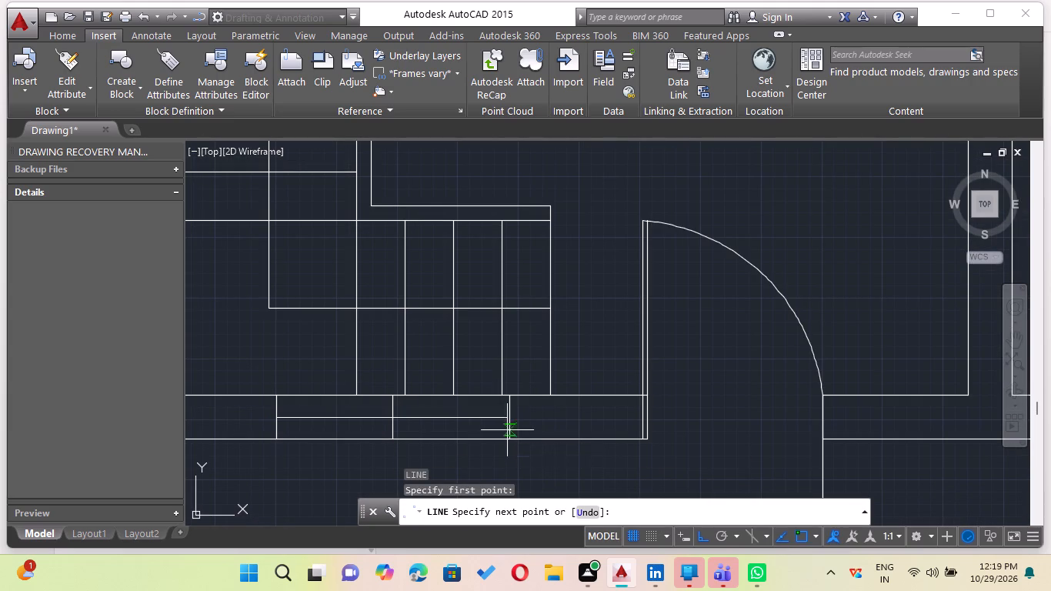
left_click(510, 418)
key("Escape")
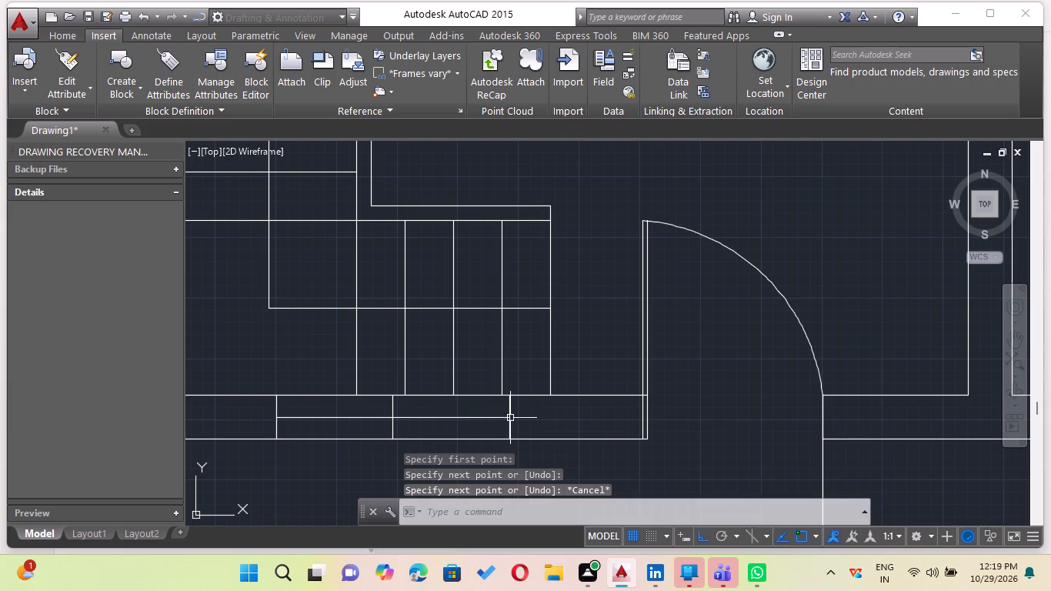
Offset the horizontal centre line in the wall below the staircase by 1" to both sides.
scroll(519, 449, "down", 1)
middle_click_drag(518, 430, 484, 303)
scroll(485, 304, "down", 1)
scroll(484, 303, "up", 1)
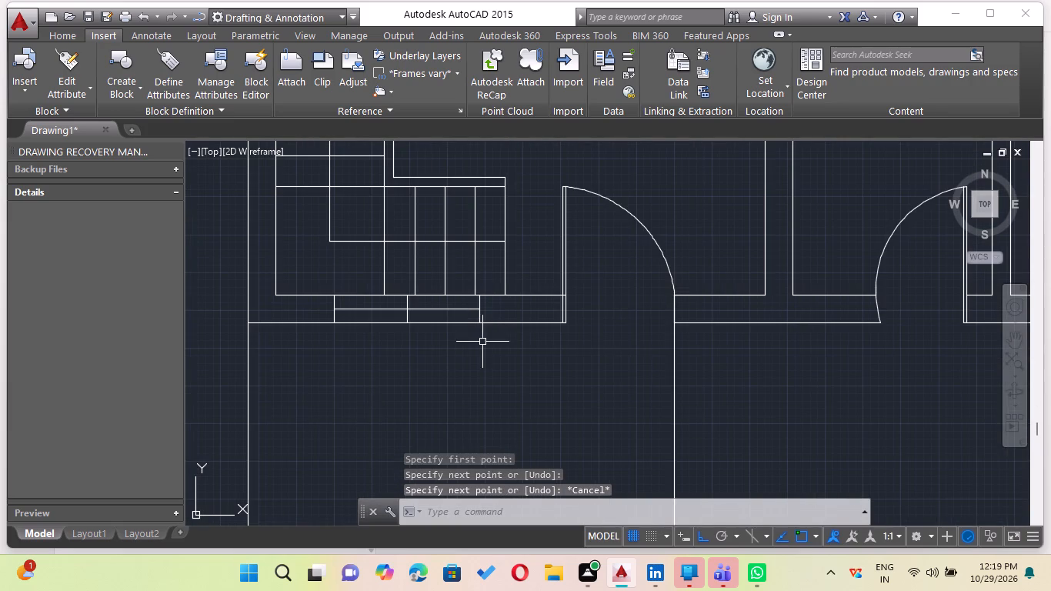
key("Escape")
scroll(420, 321, "up", 2)
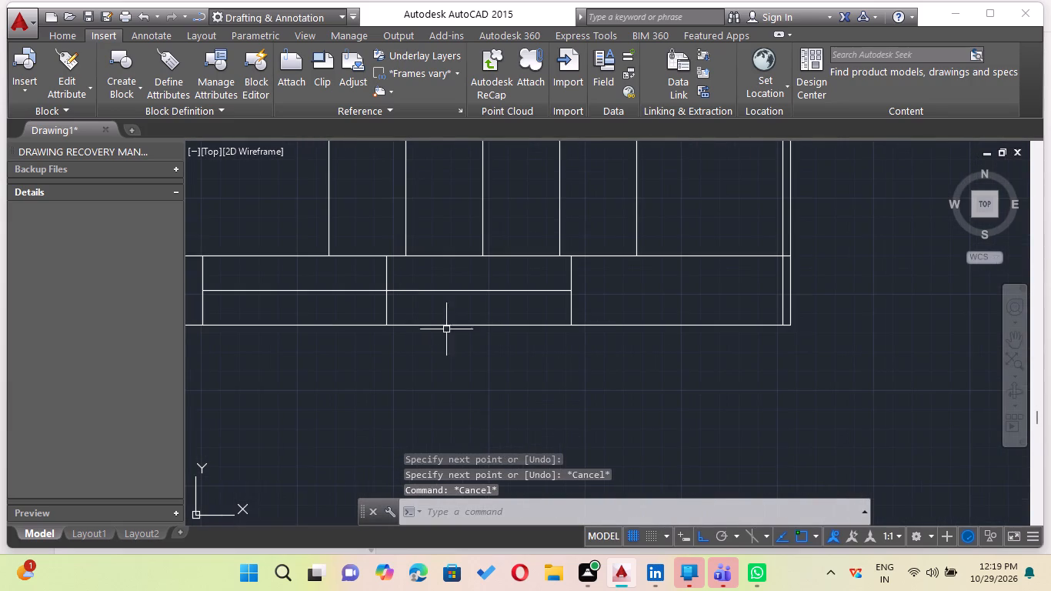
middle_click_drag(451, 356, 447, 406)
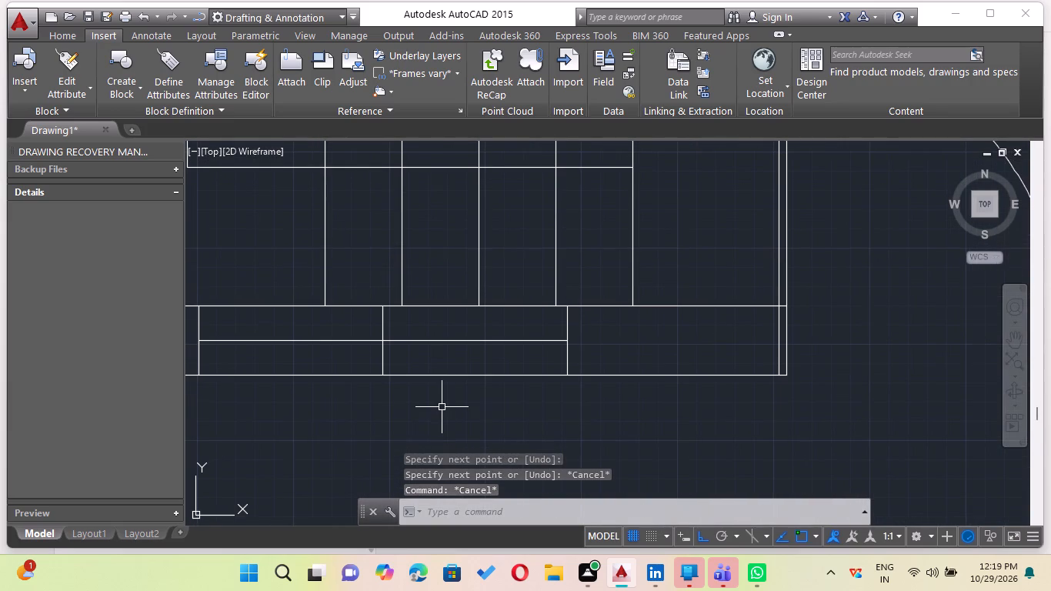
key("o")
key("Return")
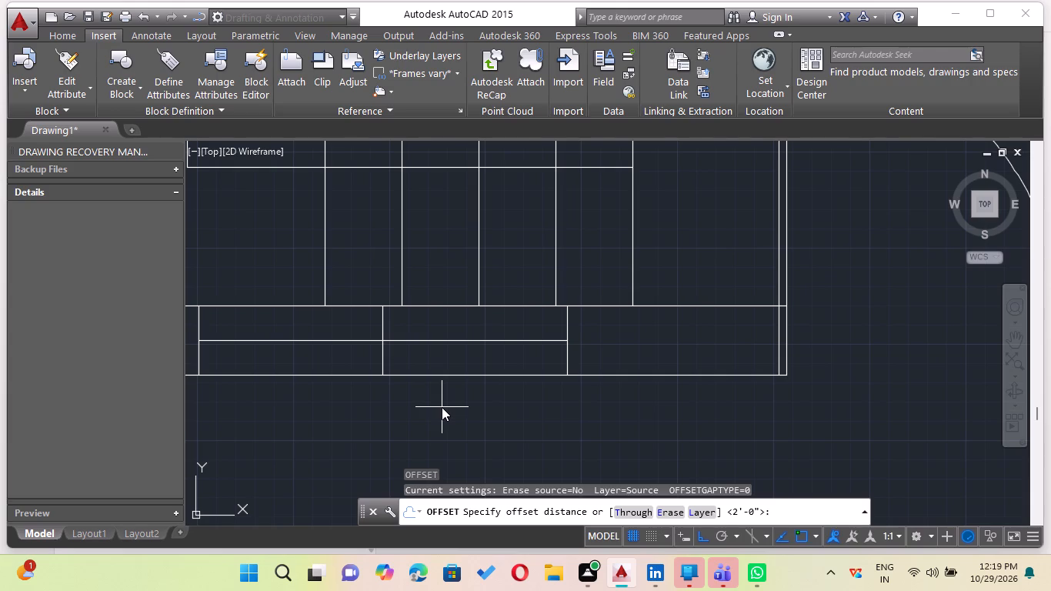
type("1\"")
key("Return")
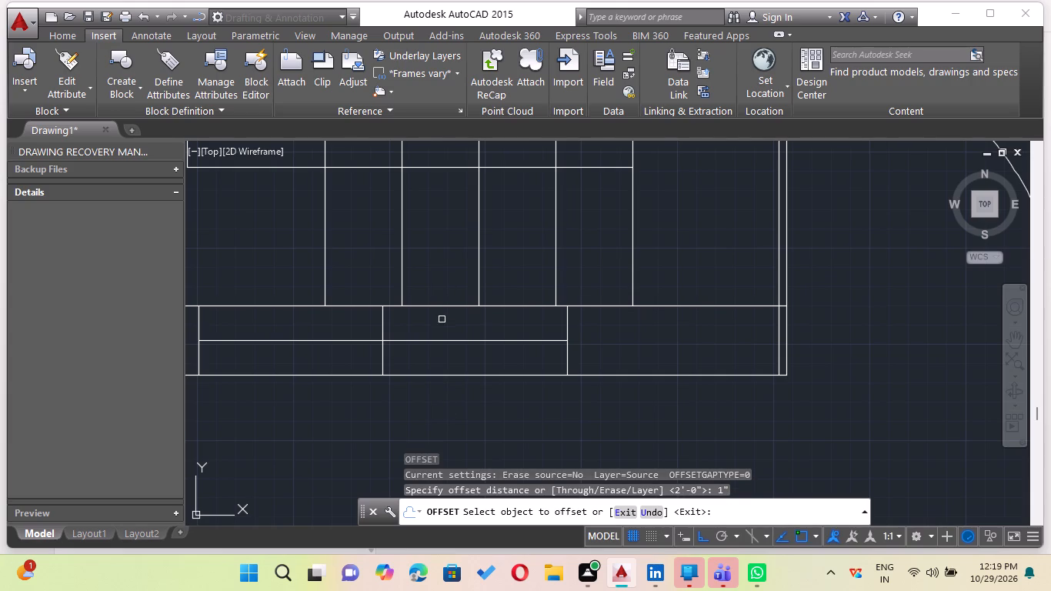
left_click(445, 342)
left_click(447, 320)
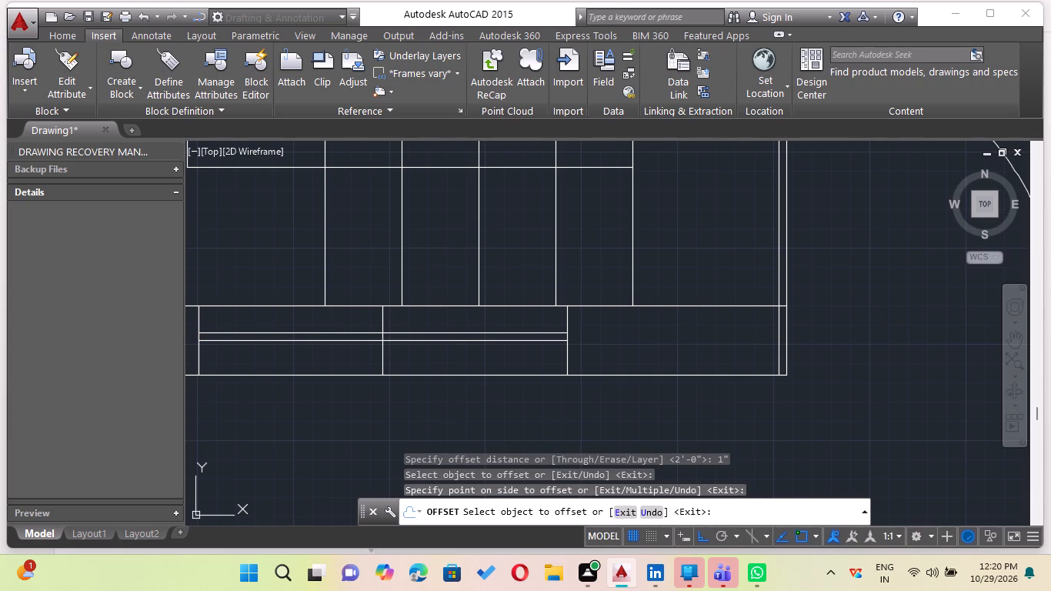
left_click(444, 344)
left_click_drag(444, 341, 443, 364)
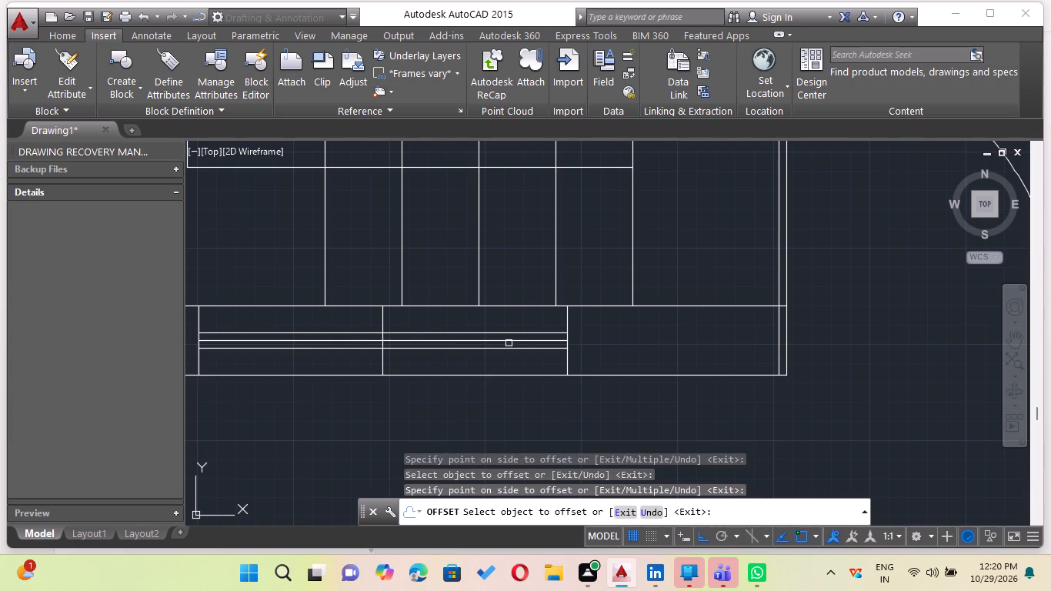
Offset the two outer vertical lines of the window below the staircase 1" outward.
left_click(569, 322)
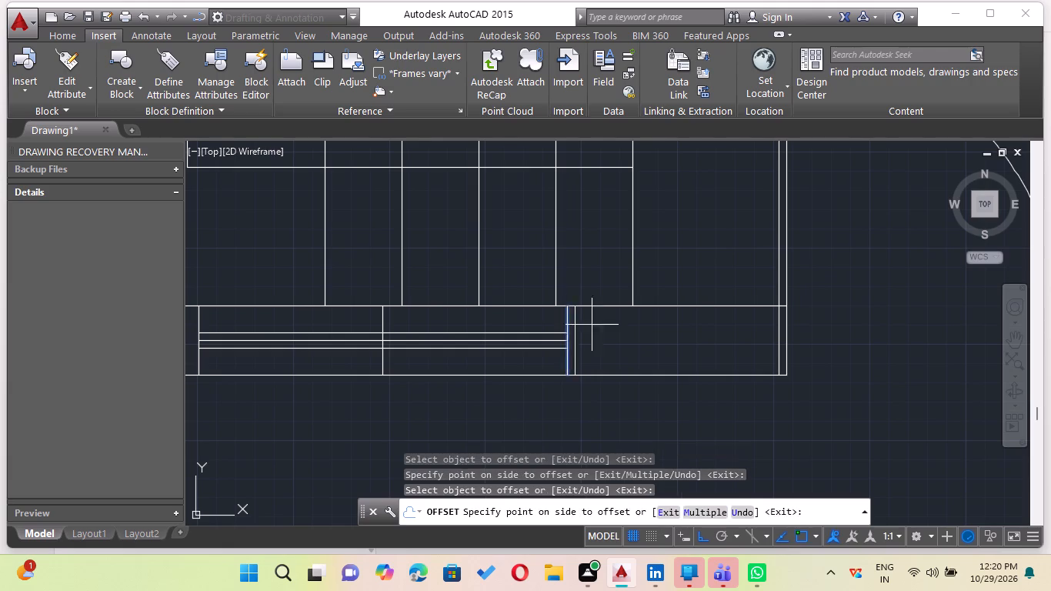
left_click_drag(596, 326, 632, 356)
scroll(205, 299, "down", 1)
middle_click_drag(215, 337, 469, 365)
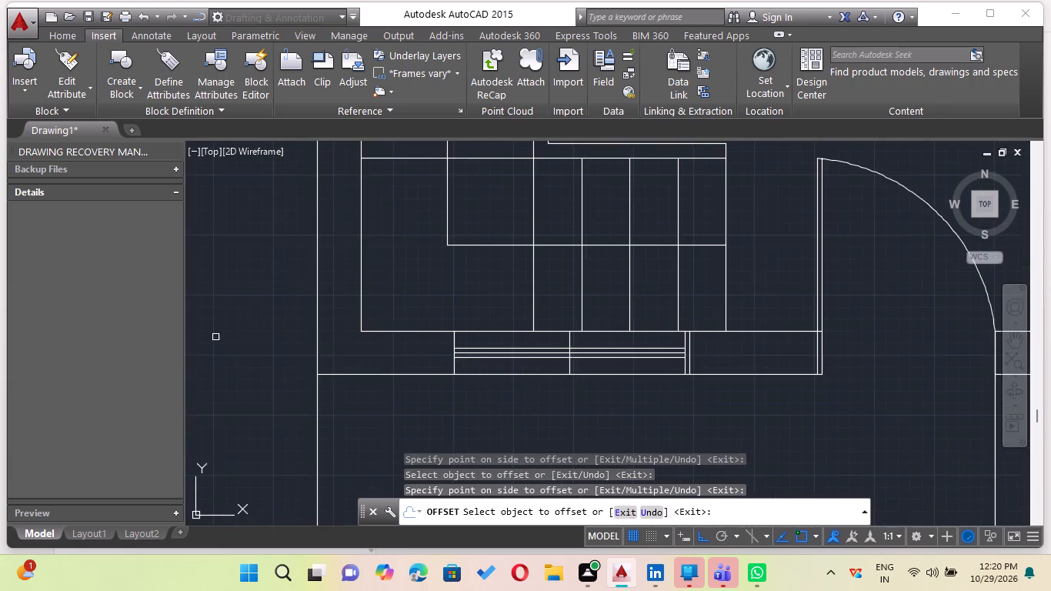
scroll(473, 331, "up", 3)
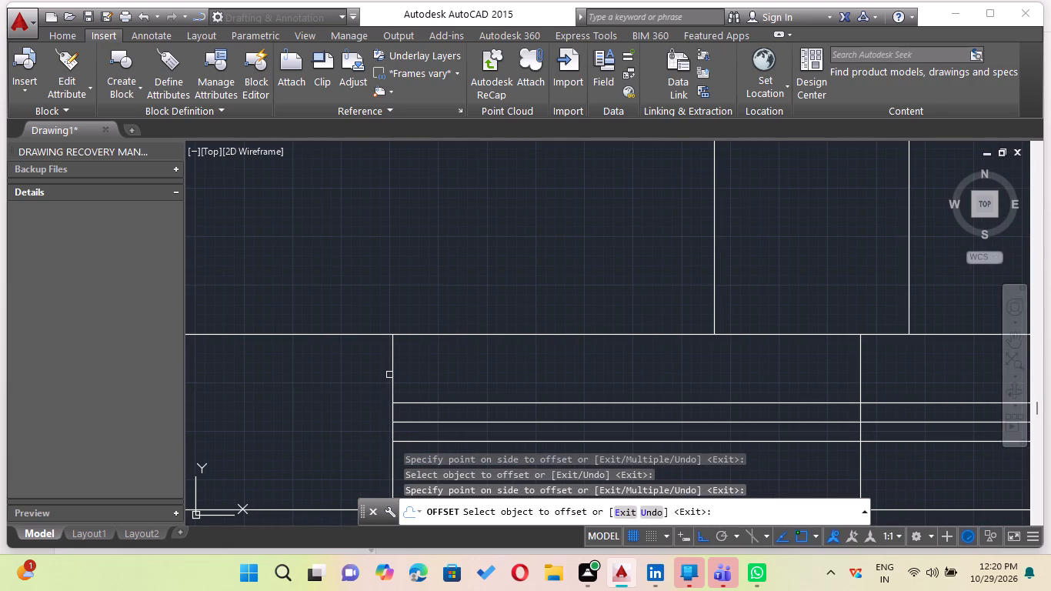
left_click_drag(392, 374, 309, 376)
left_click(267, 378)
scroll(492, 405, "down", 2)
middle_click_drag(606, 384, 416, 334)
scroll(419, 334, "up", 1)
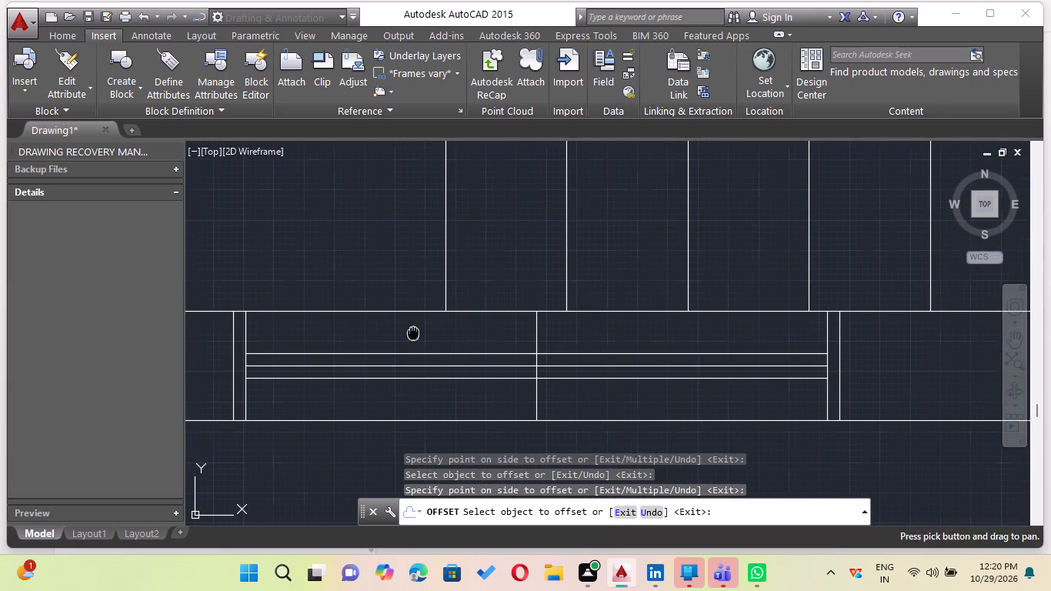
key("Escape")
Delete the middle horizontal line and the middle vertical line of the window below the staircase.
left_click(446, 361)
left_click(448, 369)
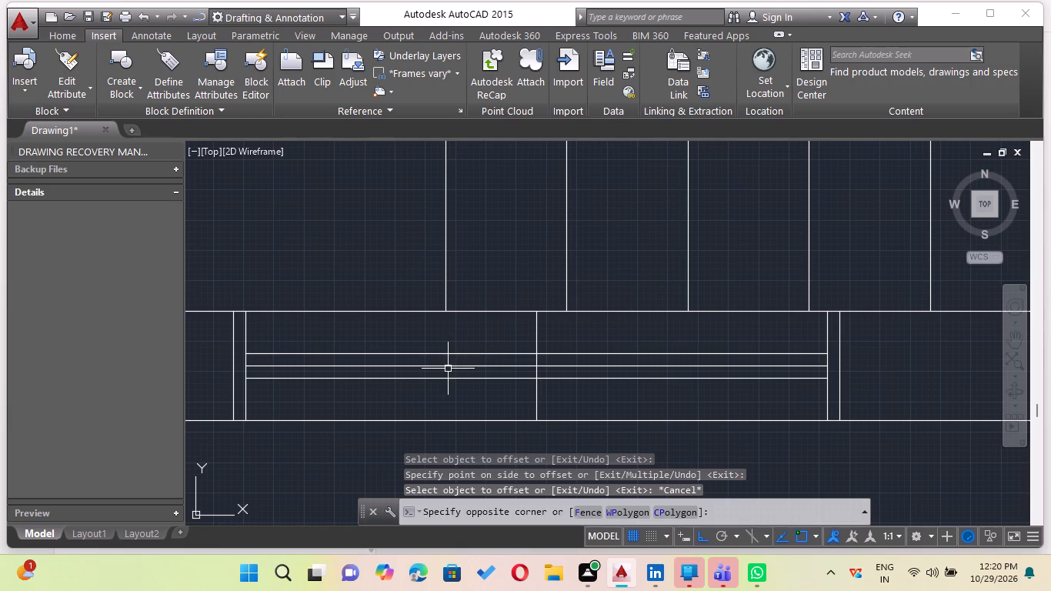
left_click(448, 360)
left_click(447, 367)
left_click(536, 326)
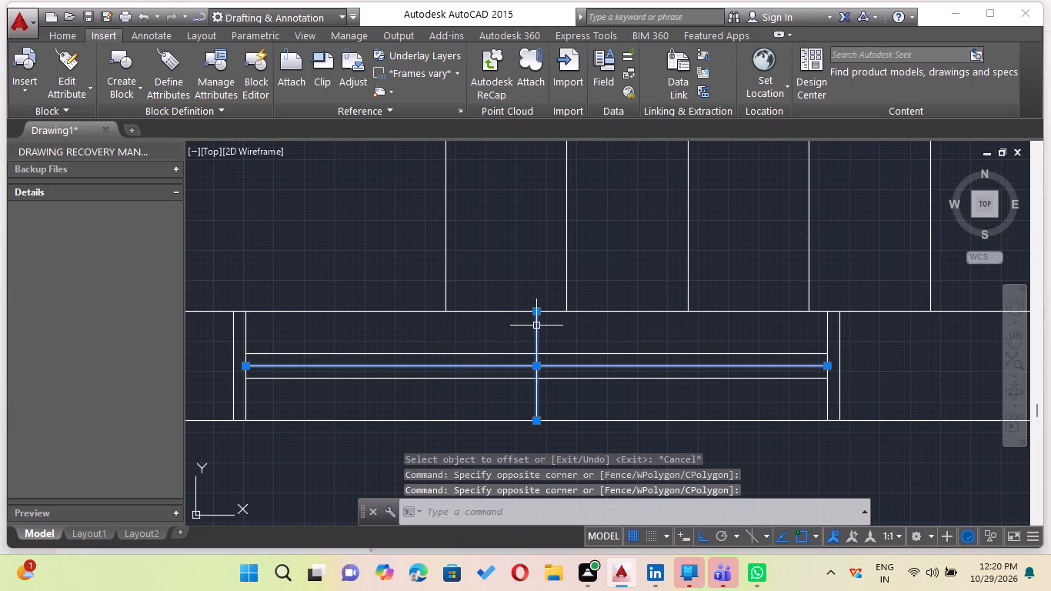
key("Delete")
Examine the window drawn below the staircase and the wall and door beside it.
scroll(536, 326, "down", 1)
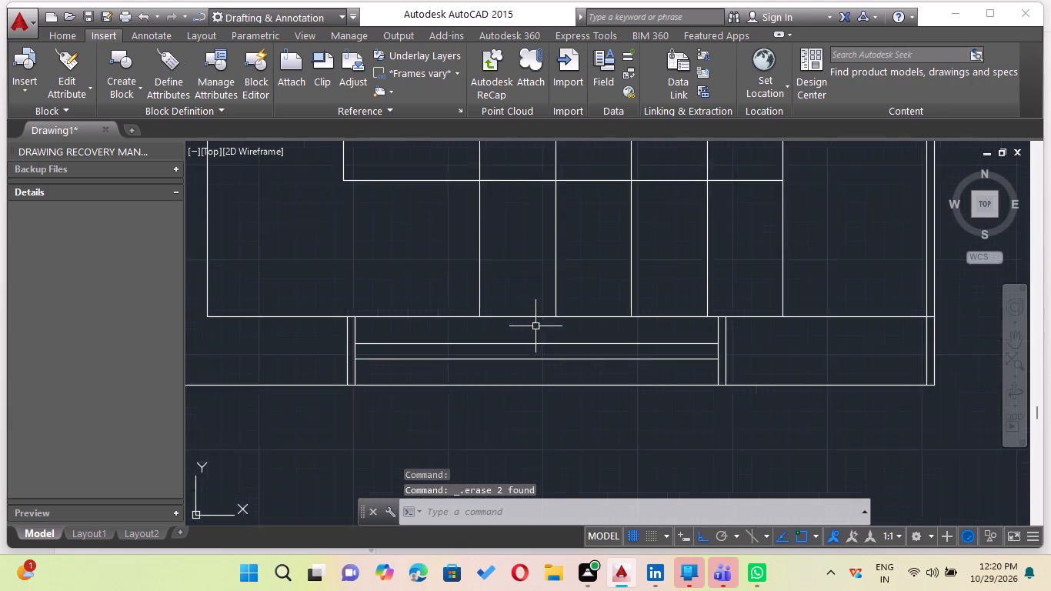
scroll(537, 322, "down", 2)
middle_click(536, 304)
scroll(622, 342, "up", 1)
middle_click_drag(622, 342, 594, 348)
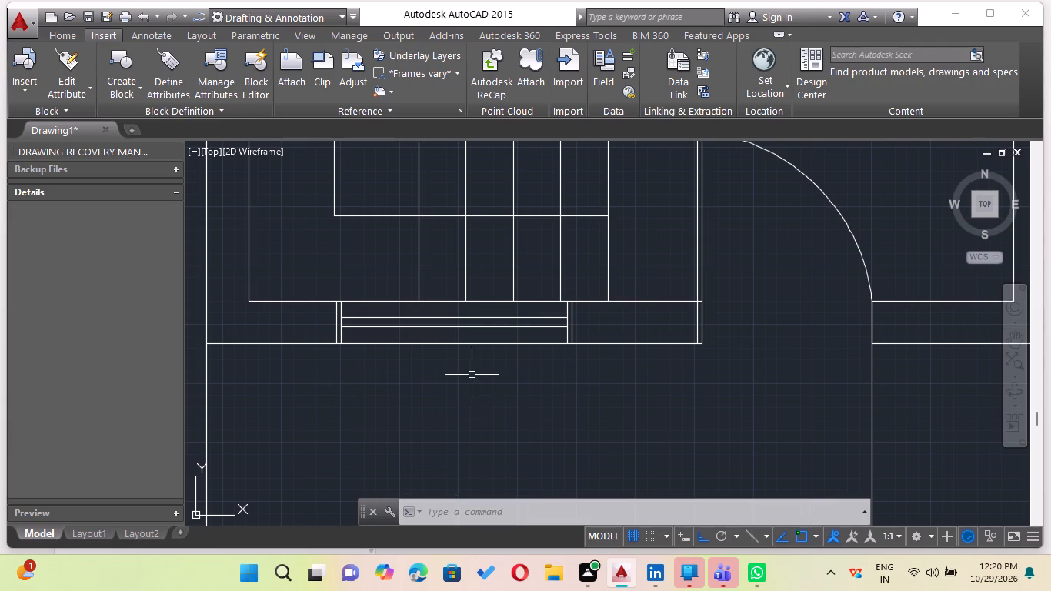
scroll(544, 407, "down", 1)
middle_click_drag(543, 414, 452, 402)
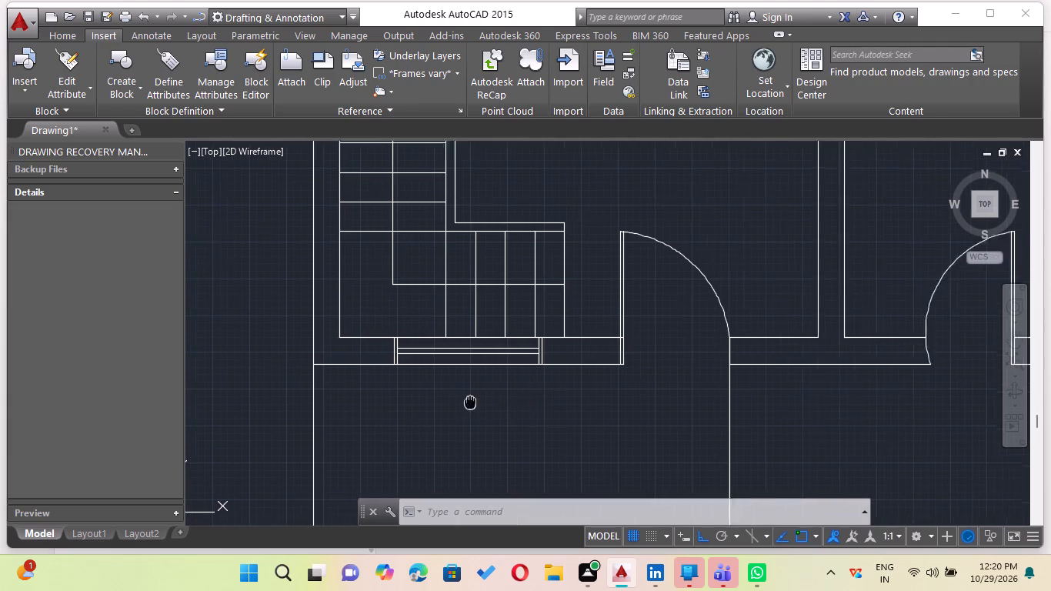
middle_click_drag(452, 402, 442, 402)
key("Escape")
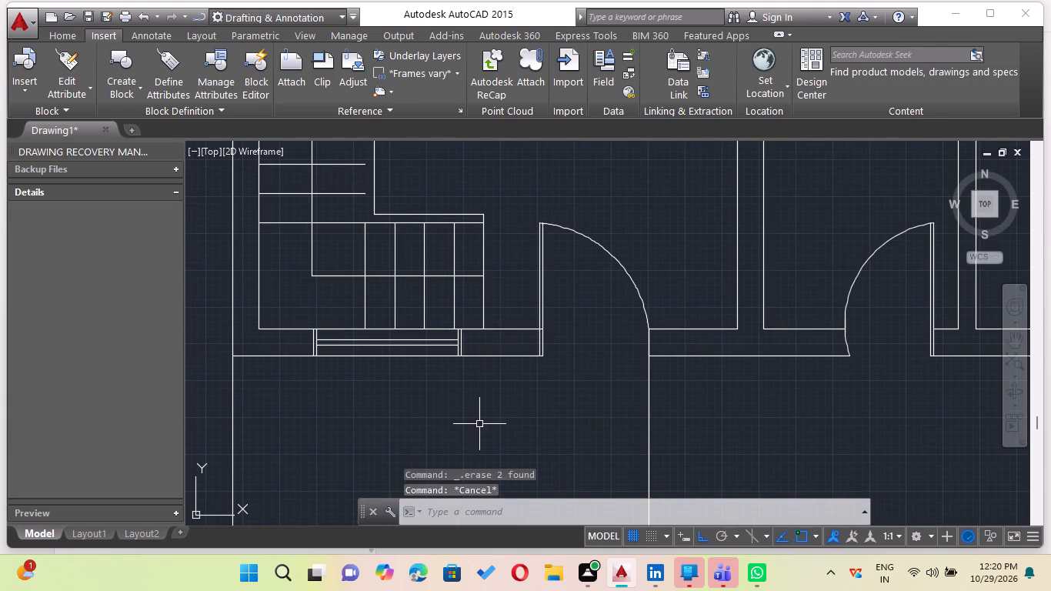
Draw a short vertical line across the wall above the staircase hall, from the midpoint of its upper face to its lower face.
scroll(638, 416, "down", 1)
middle_click_drag(638, 416, 512, 380)
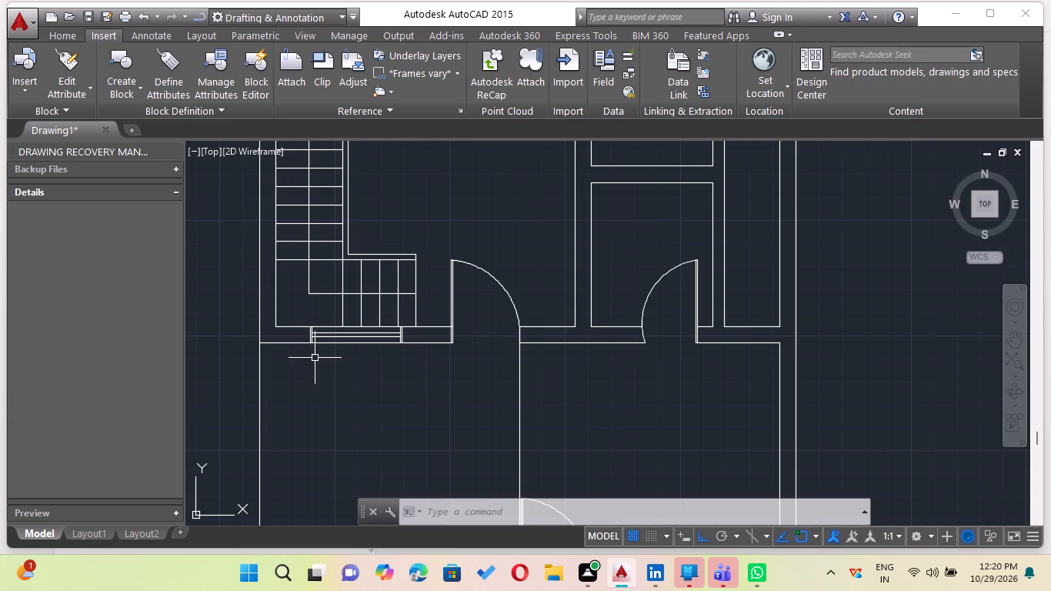
scroll(269, 288, "down", 1)
middle_click_drag(281, 289, 337, 378)
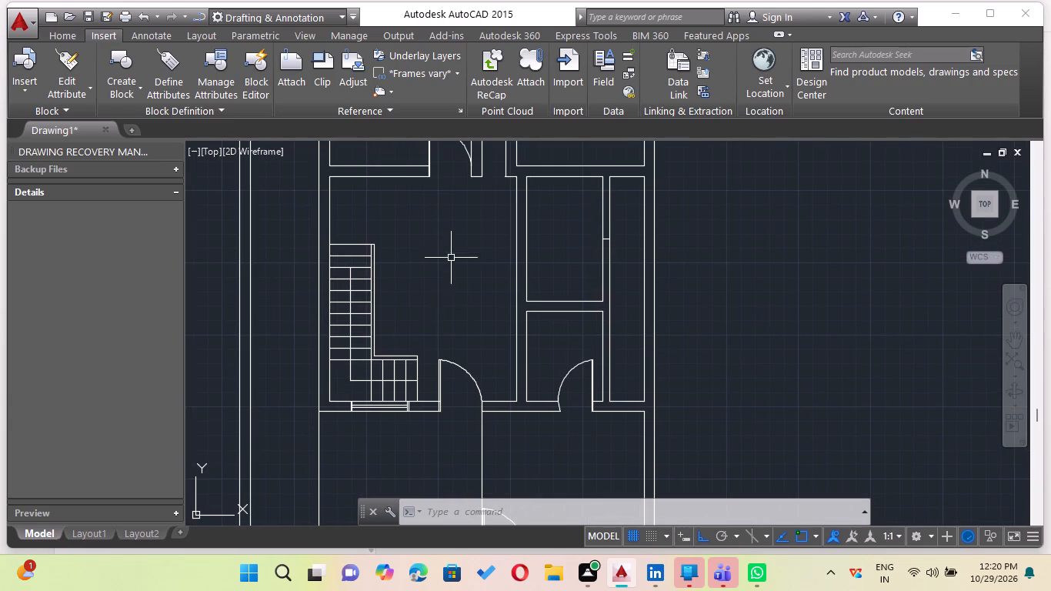
middle_click_drag(429, 232, 384, 298)
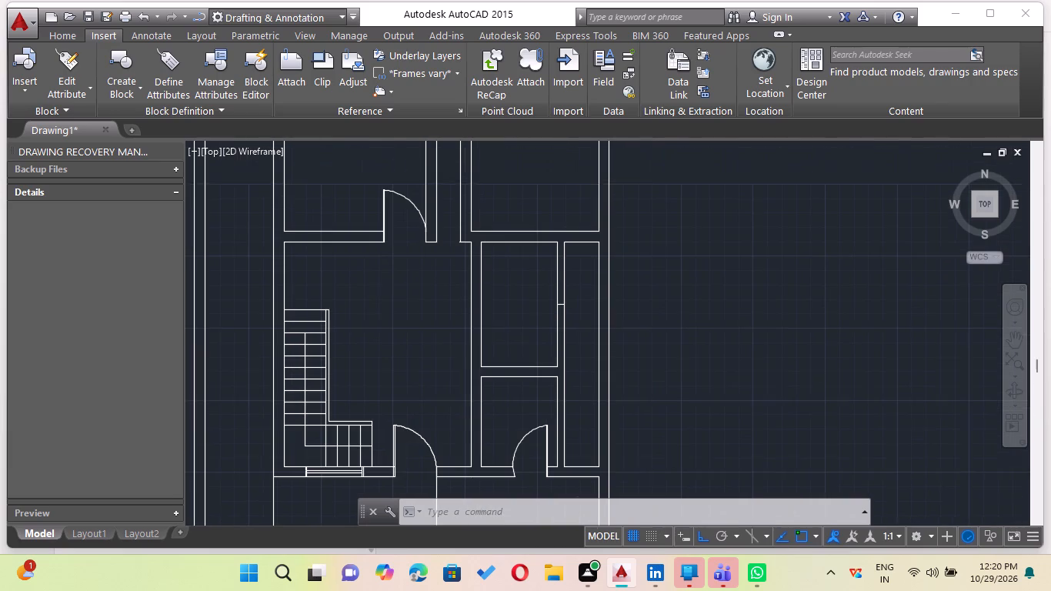
key("l")
key("Return")
scroll(315, 245, "up", 2)
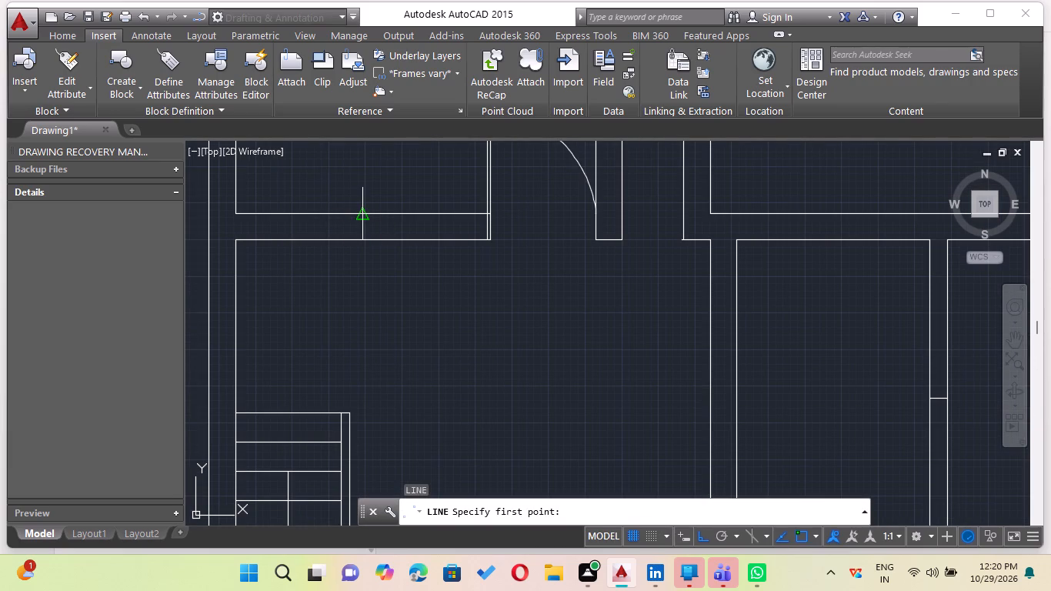
left_click(360, 214)
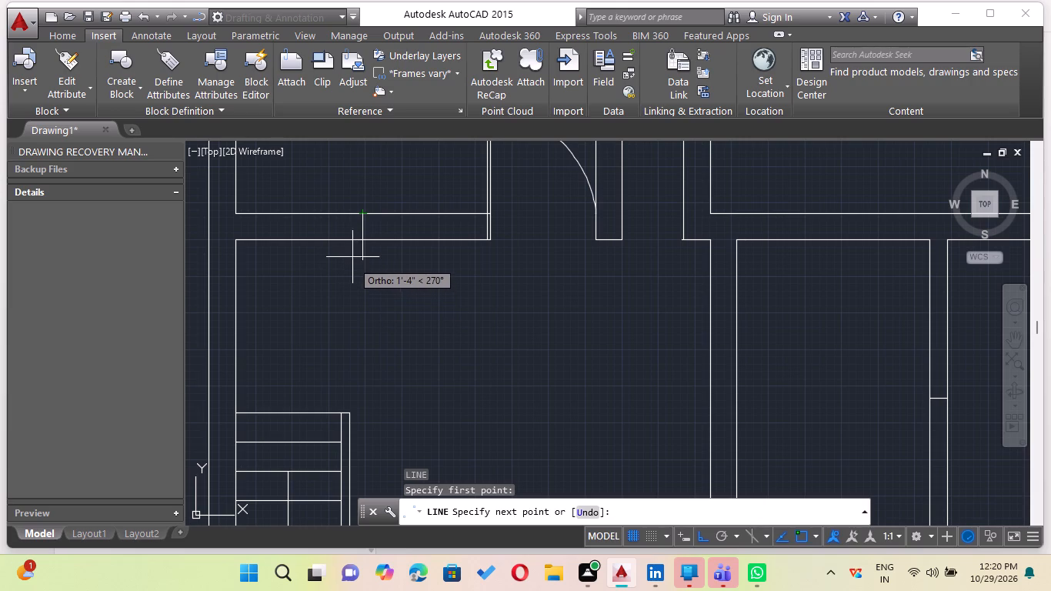
left_click(363, 241)
key("Escape")
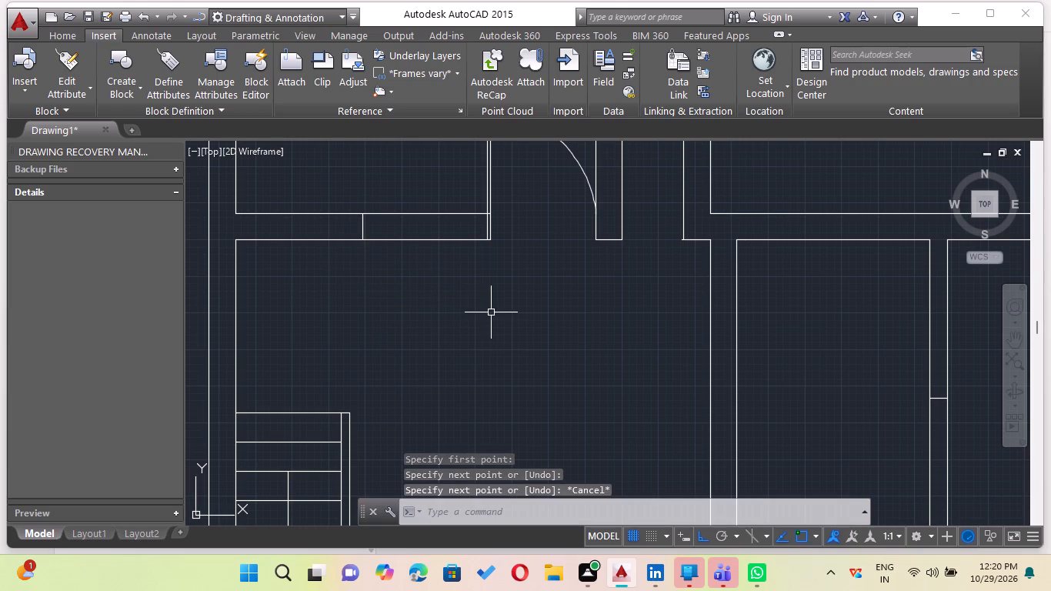
Offset the short line across the wall above the staircase hall by 2' to both sides.
scroll(491, 312, "down", 1)
key("o")
key("Return")
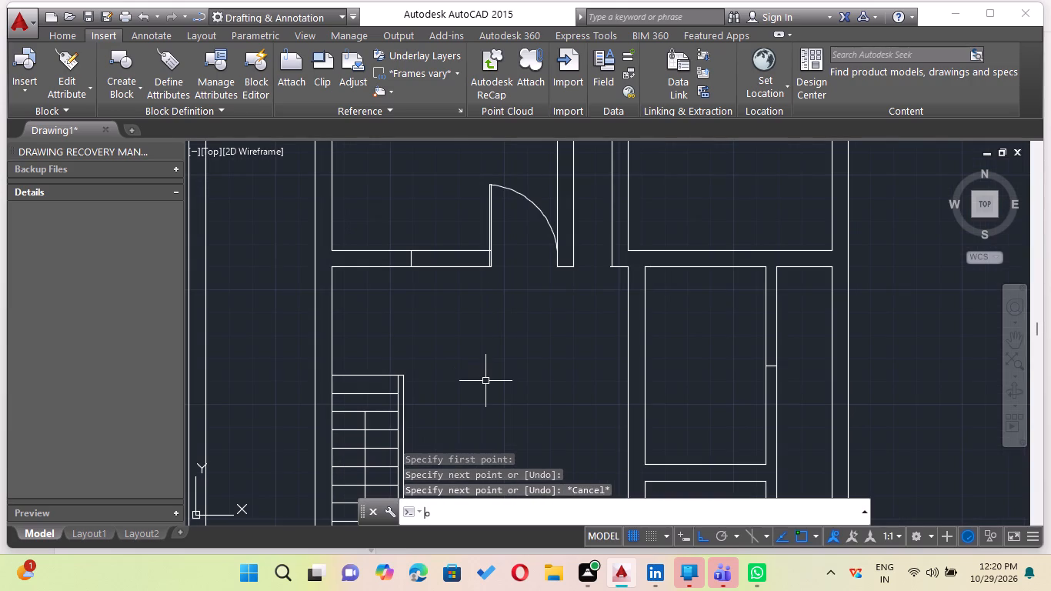
key("2")
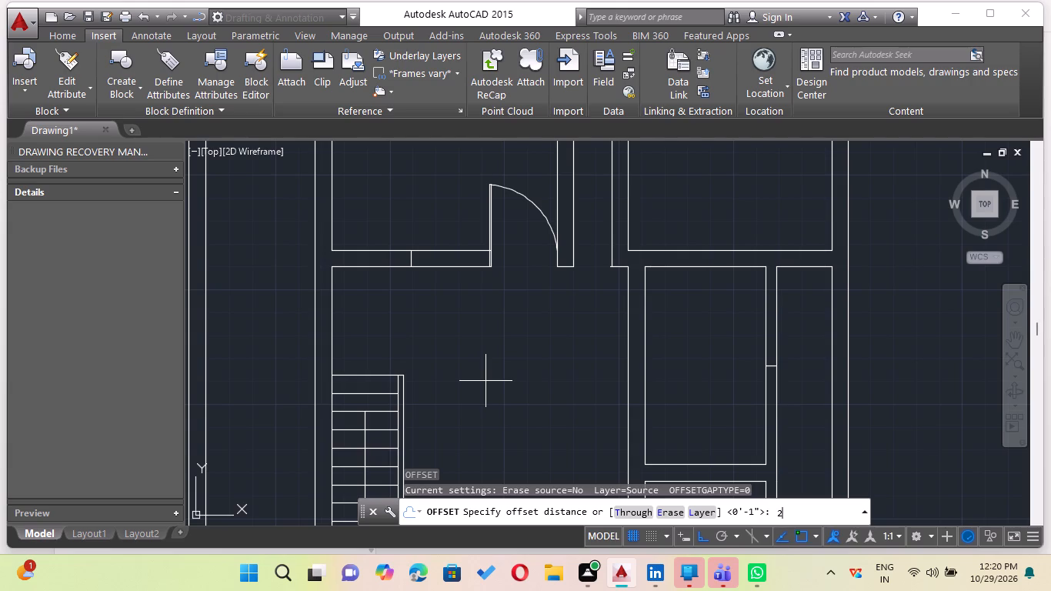
key("apostrophe")
key("Return")
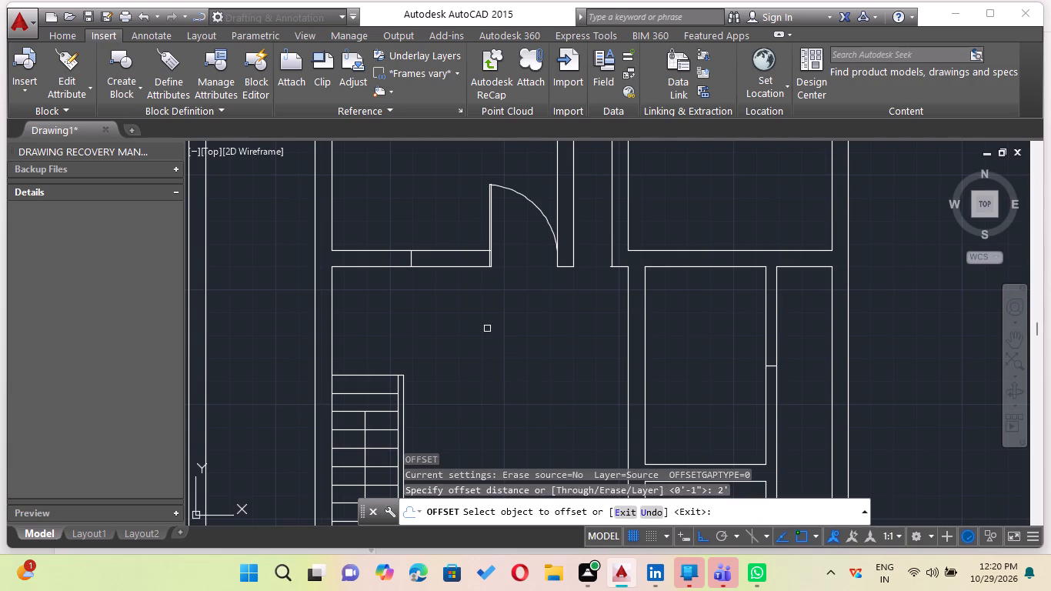
scroll(434, 265, "up", 2)
left_click(382, 262)
left_click(427, 243)
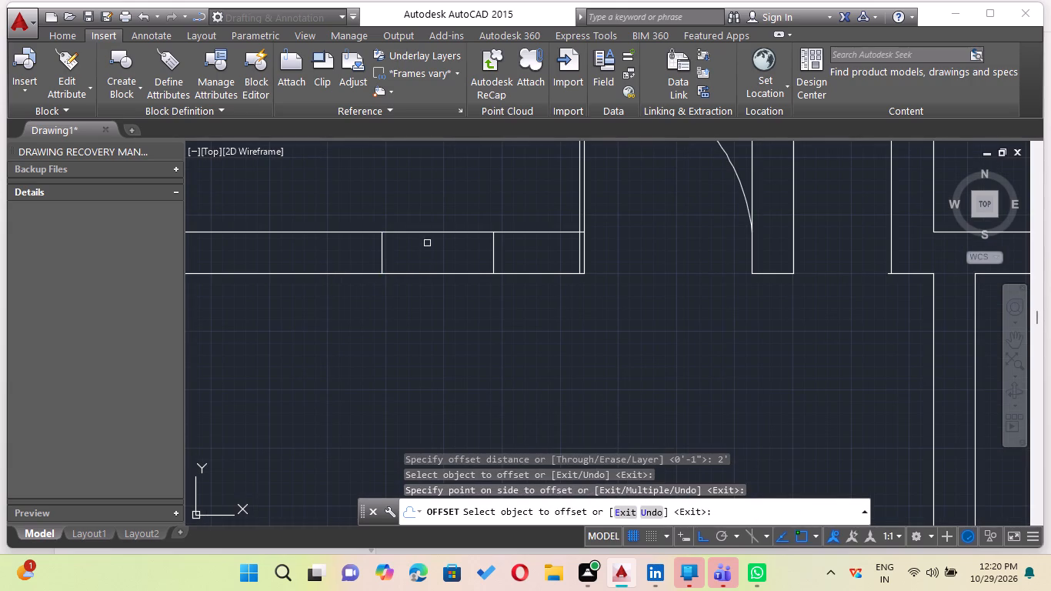
left_click(381, 249)
left_click(313, 249)
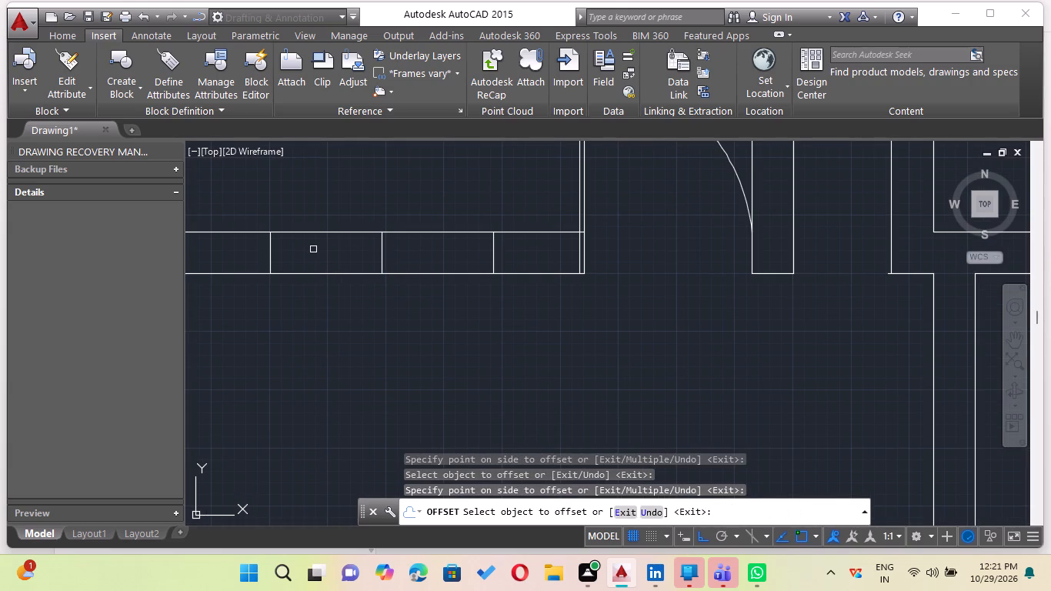
scroll(315, 259, "down", 1)
middle_click_drag(324, 262, 382, 308)
key("Escape")
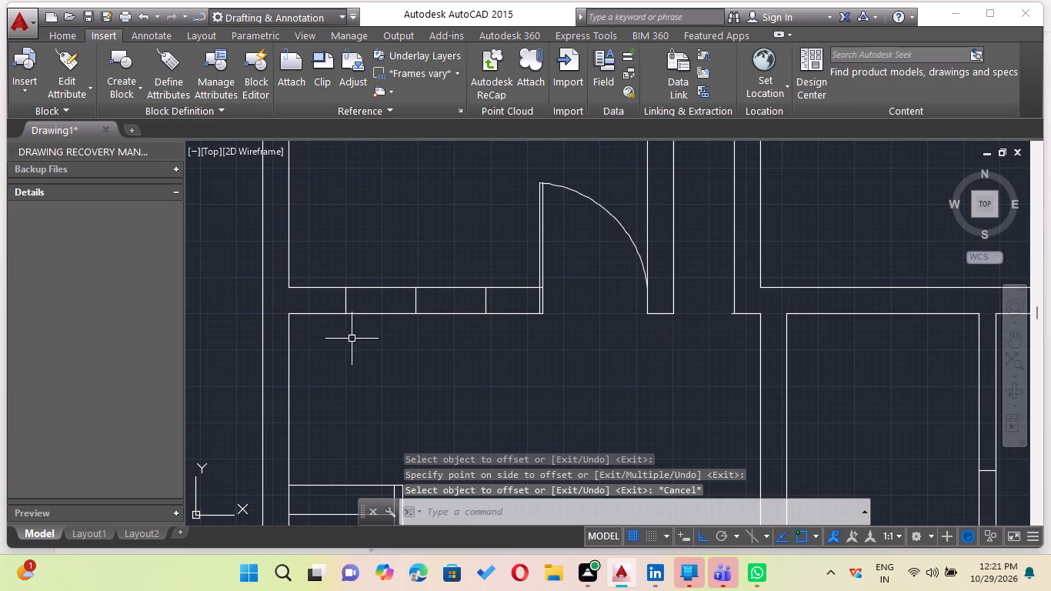
Draw a horizontal line joining the midpoints of the two outer offset lines in the wall above the staircase hall.
key("l")
key("Return")
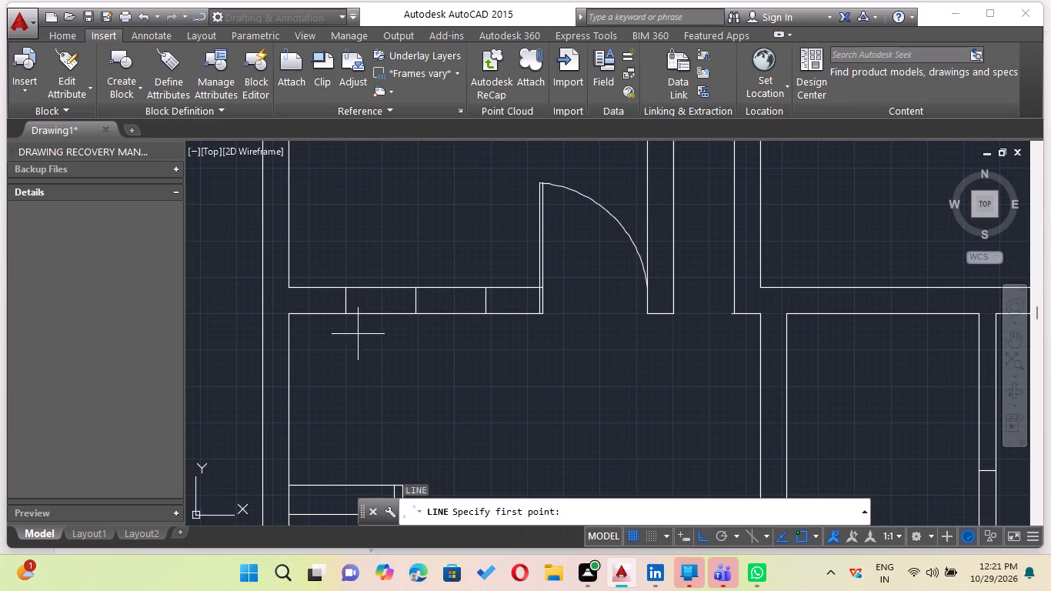
left_click(345, 301)
scroll(498, 304, "up", 3)
left_click(460, 291)
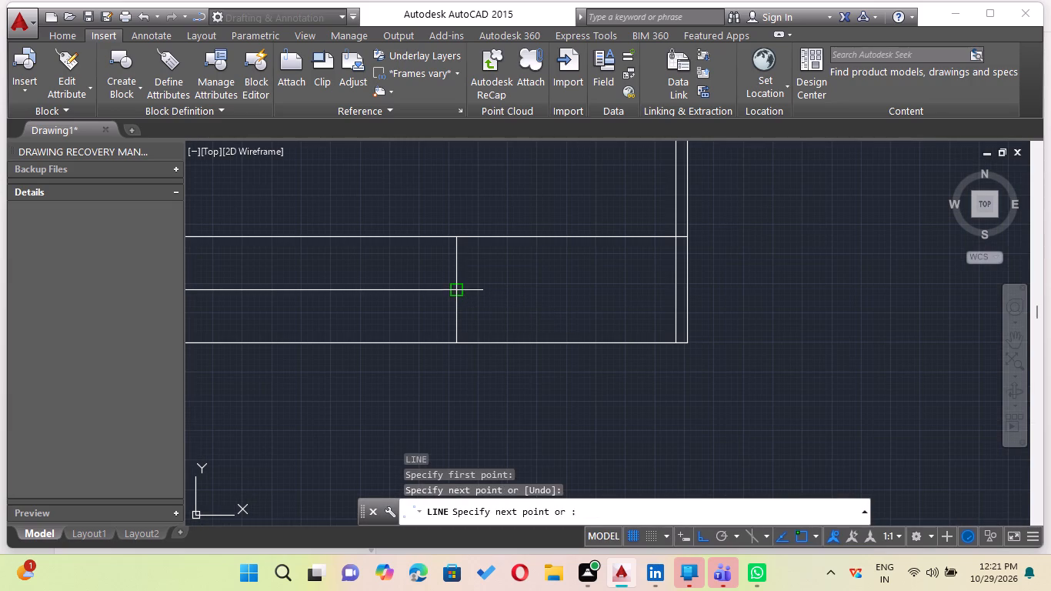
scroll(505, 322, "down", 2)
key("Escape")
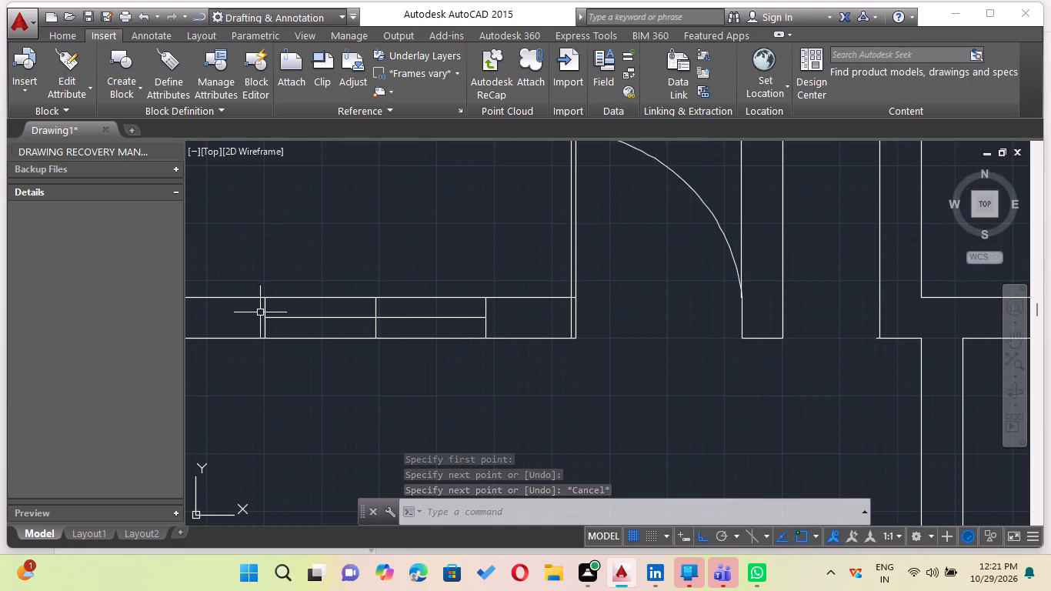
left_click(240, 302)
key("Escape")
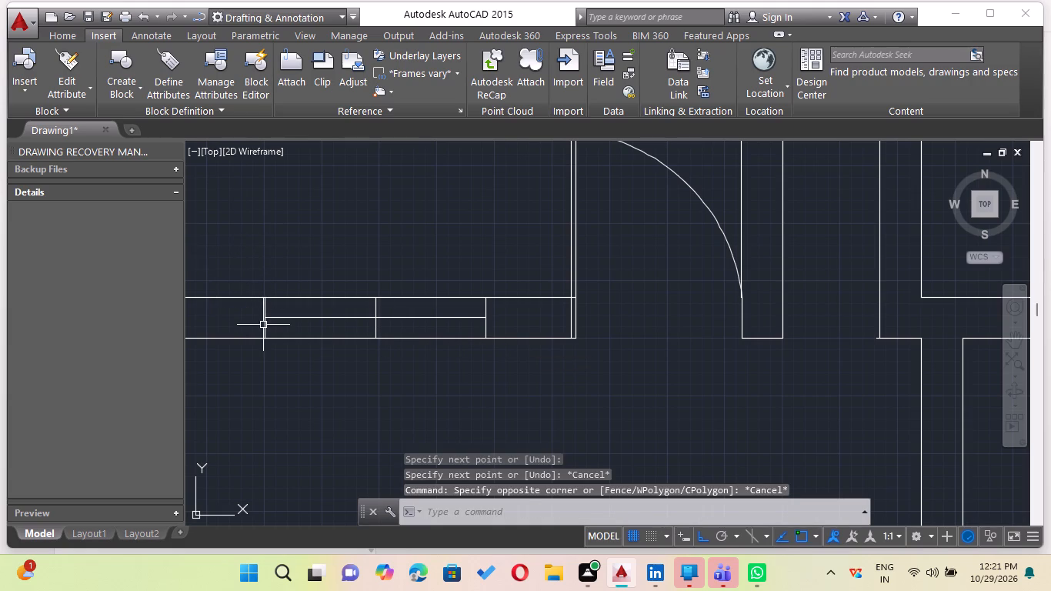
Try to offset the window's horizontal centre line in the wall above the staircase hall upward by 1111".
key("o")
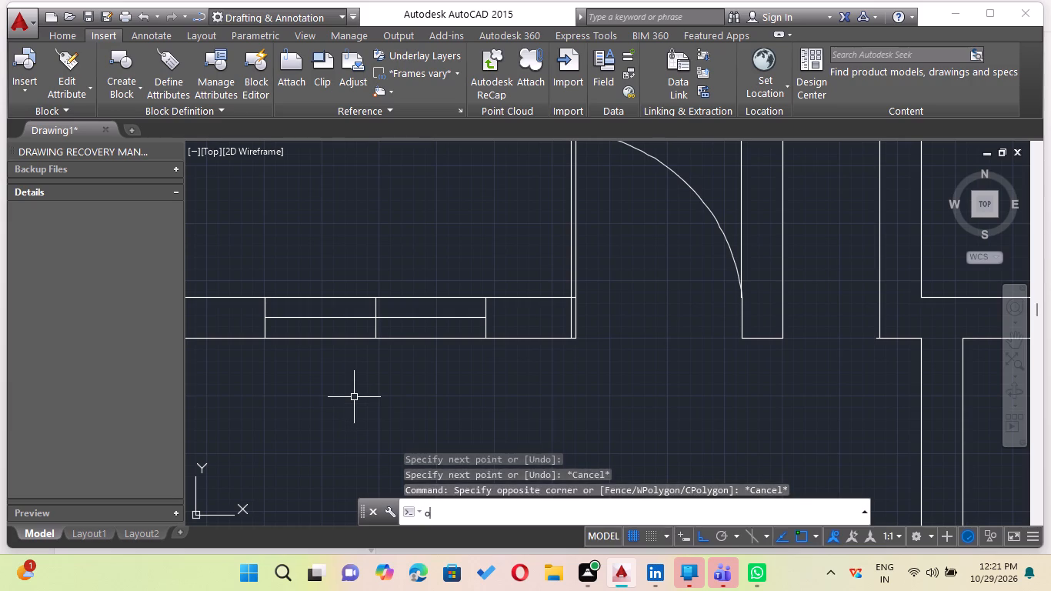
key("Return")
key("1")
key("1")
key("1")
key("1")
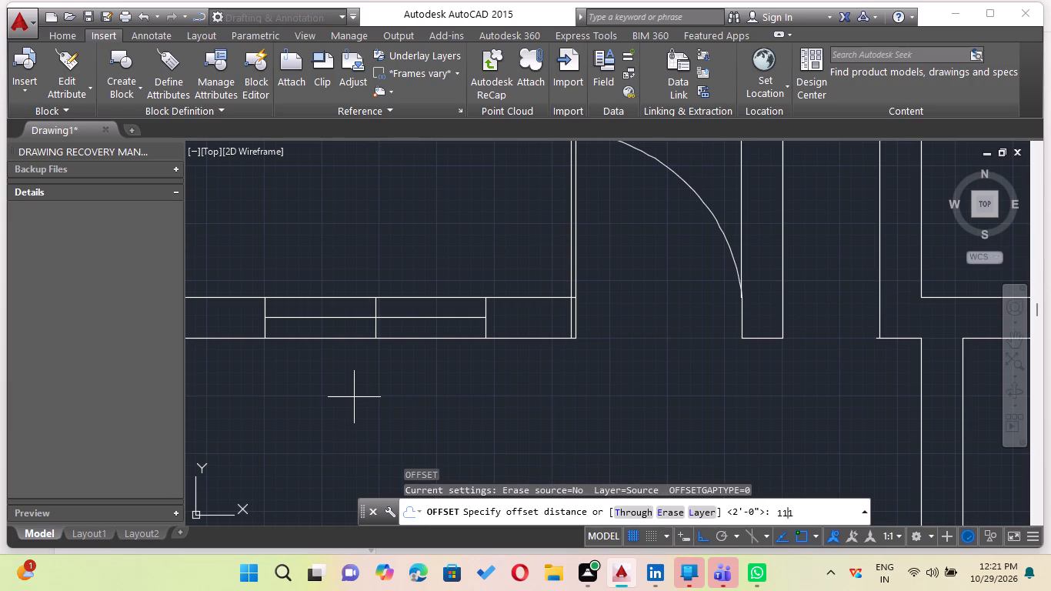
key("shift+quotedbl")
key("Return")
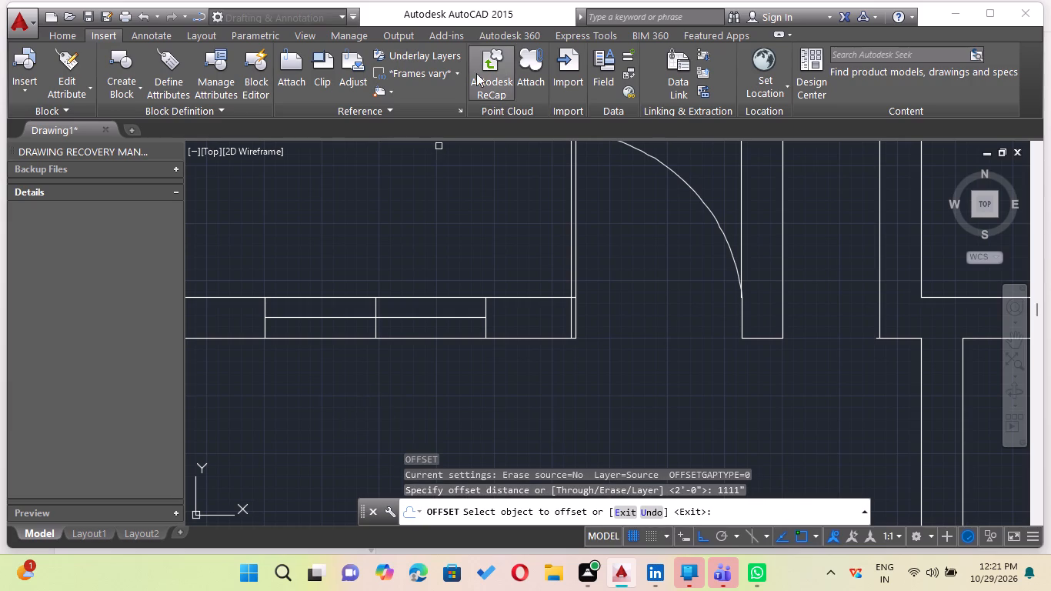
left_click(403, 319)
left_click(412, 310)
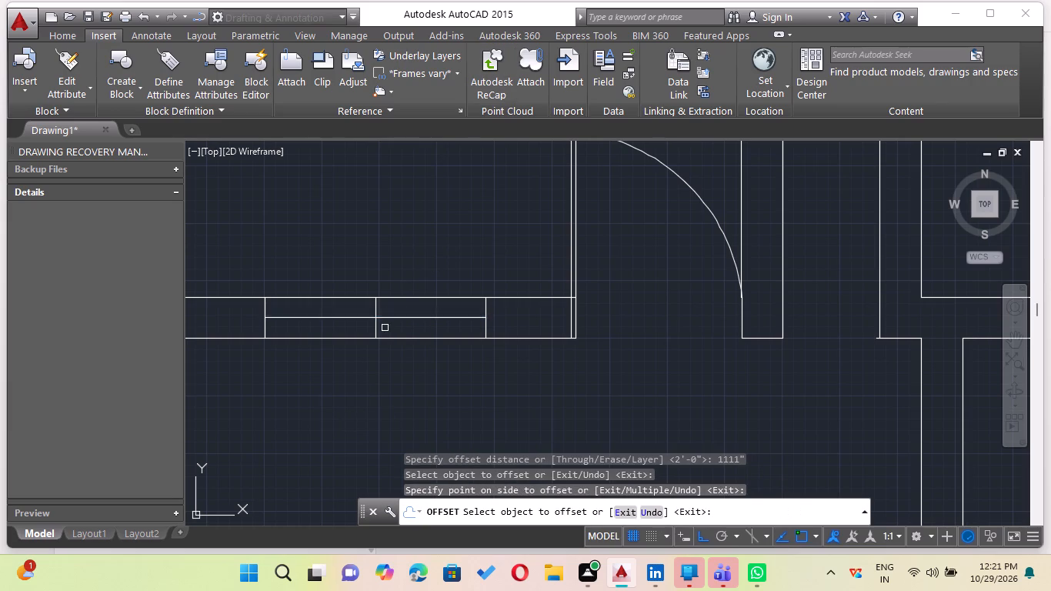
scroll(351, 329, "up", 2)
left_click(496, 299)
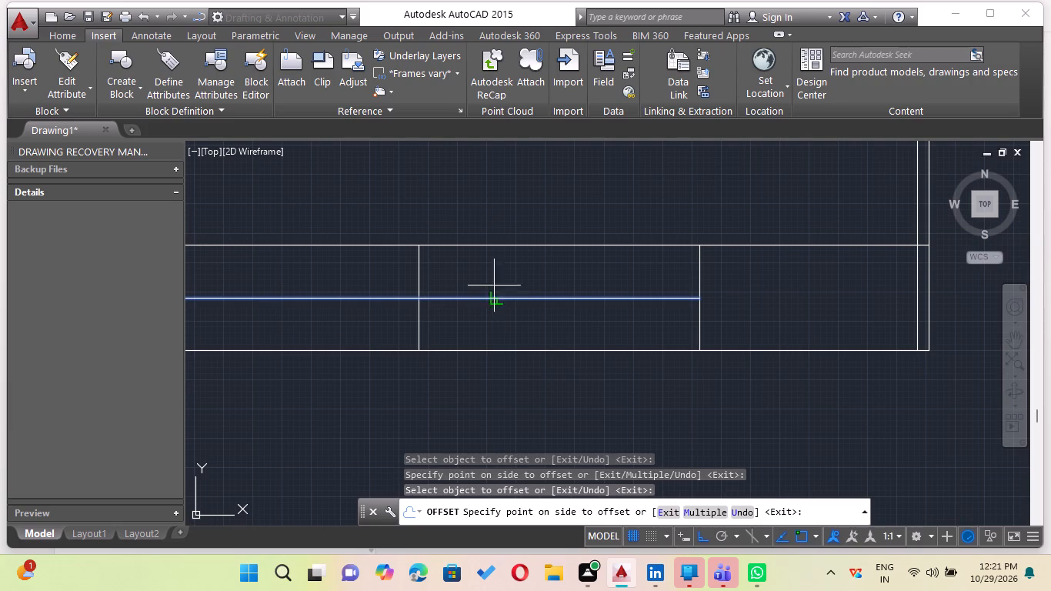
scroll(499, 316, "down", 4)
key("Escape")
Delete the vertical line at the middle of the window above the staircase hall.
scroll(482, 312, "up", 2)
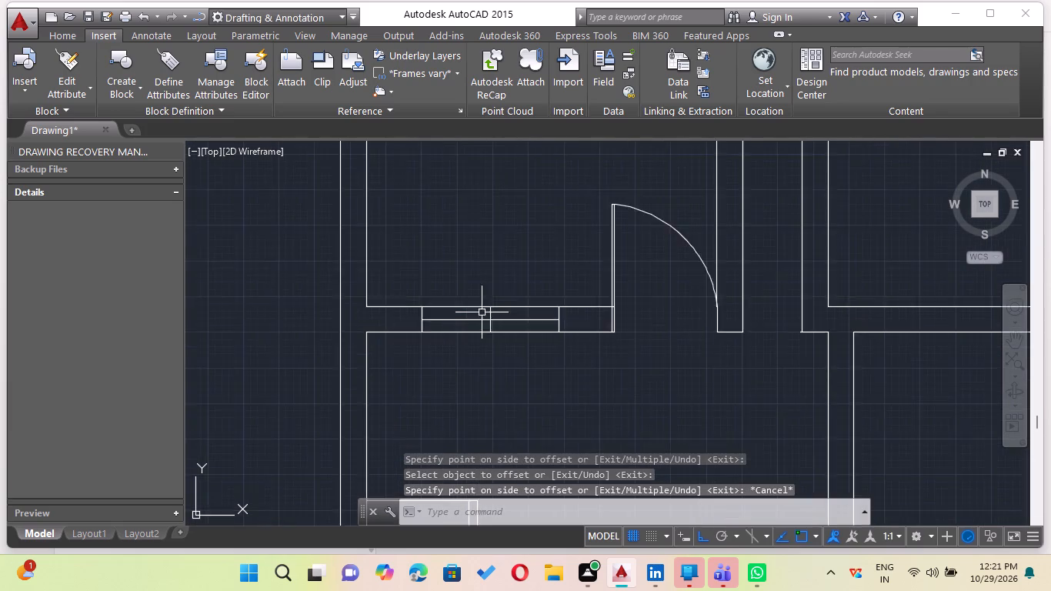
scroll(482, 312, "up", 2)
scroll(365, 352, "up", 3)
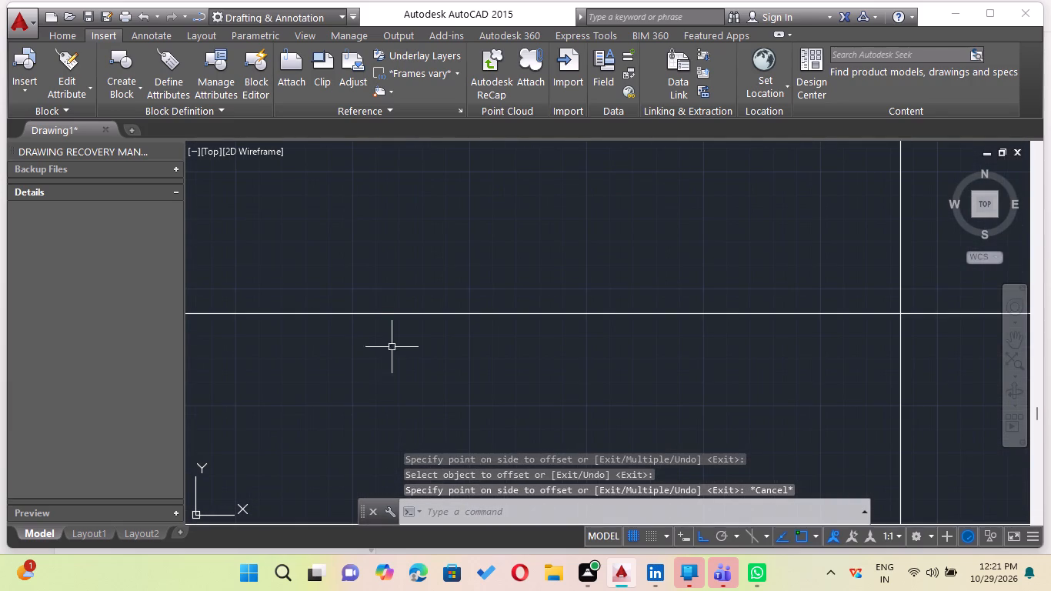
scroll(557, 315, "up", 14)
scroll(546, 354, "down", 8)
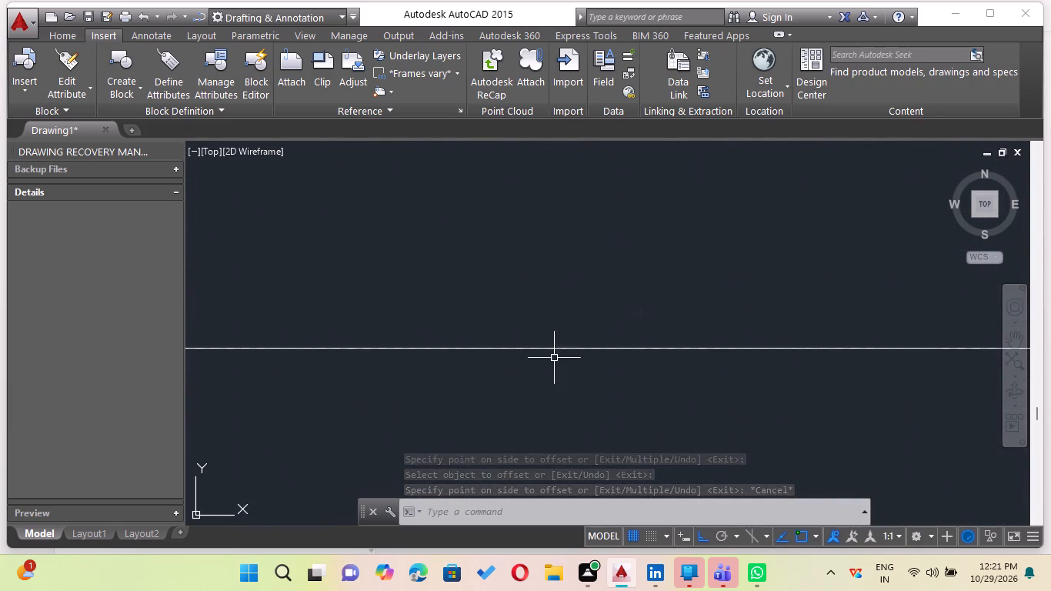
scroll(556, 356, "down", 17)
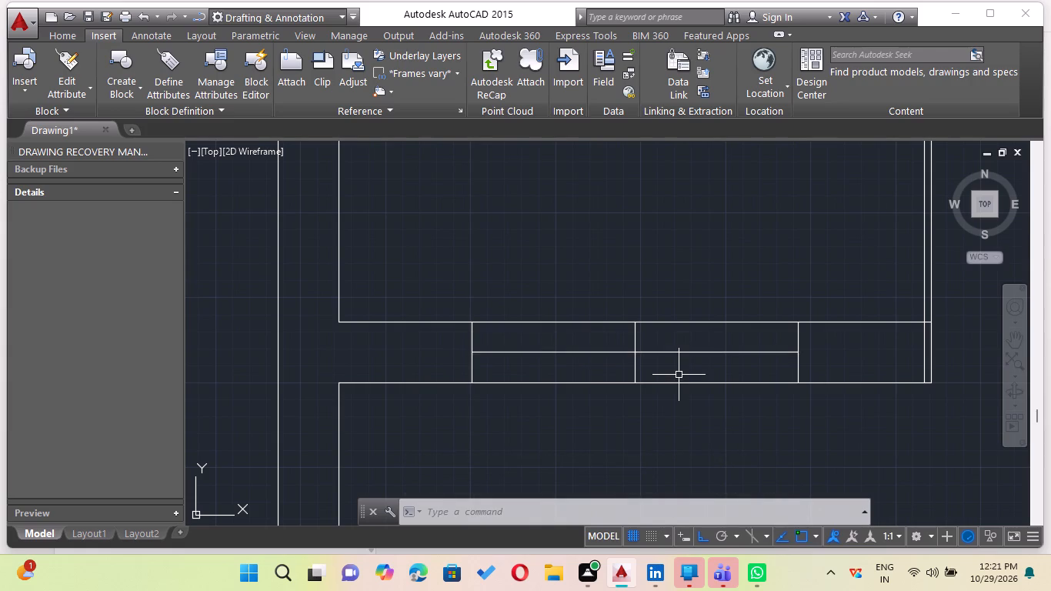
left_click(634, 336)
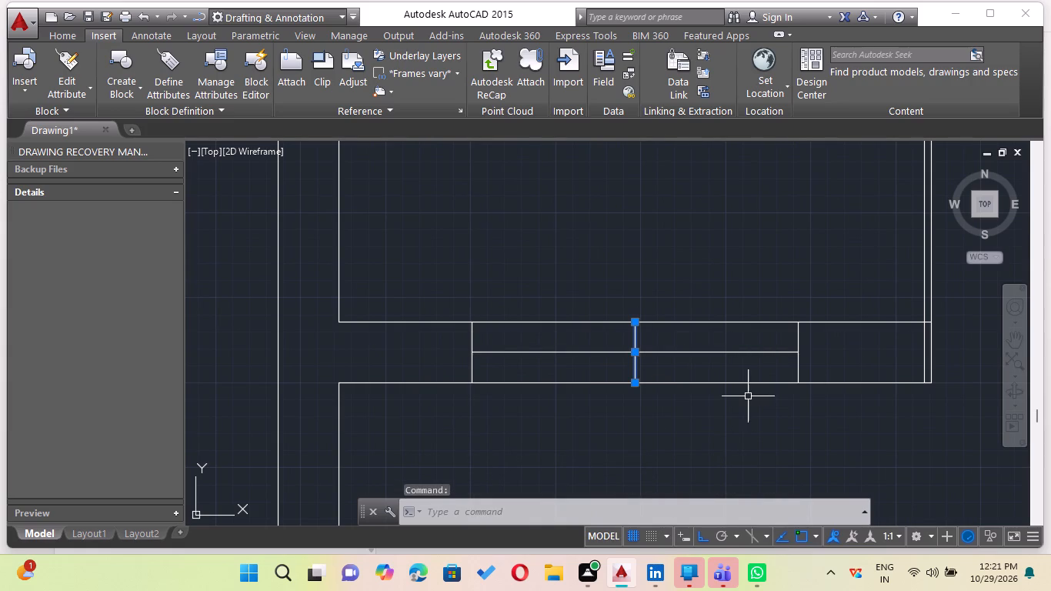
key("Delete")
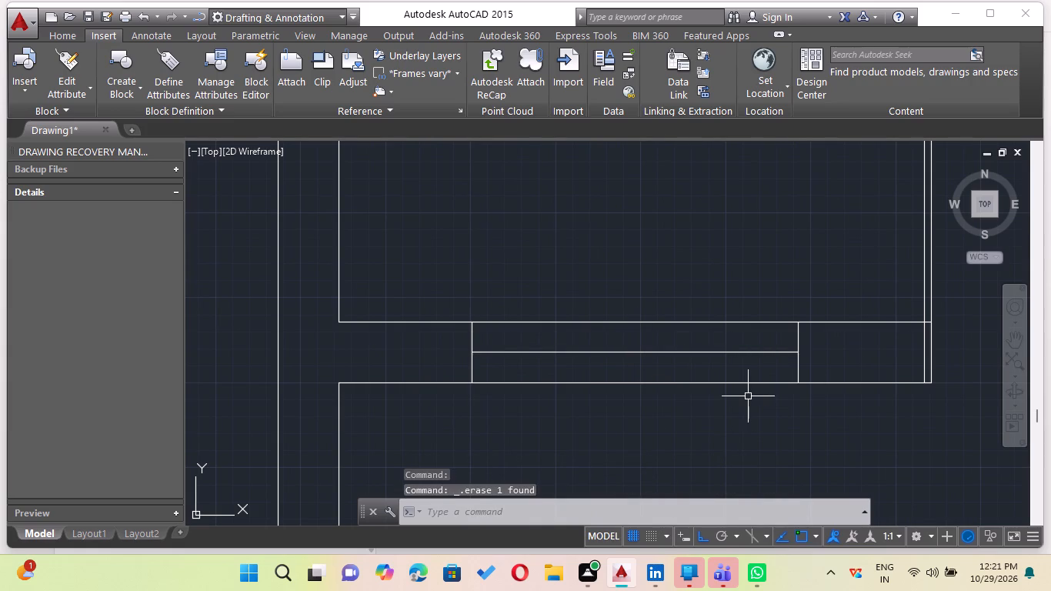
Offset the window's horizontal centre line by 1" both upward and downward.
key("o")
key("Return")
key("1")
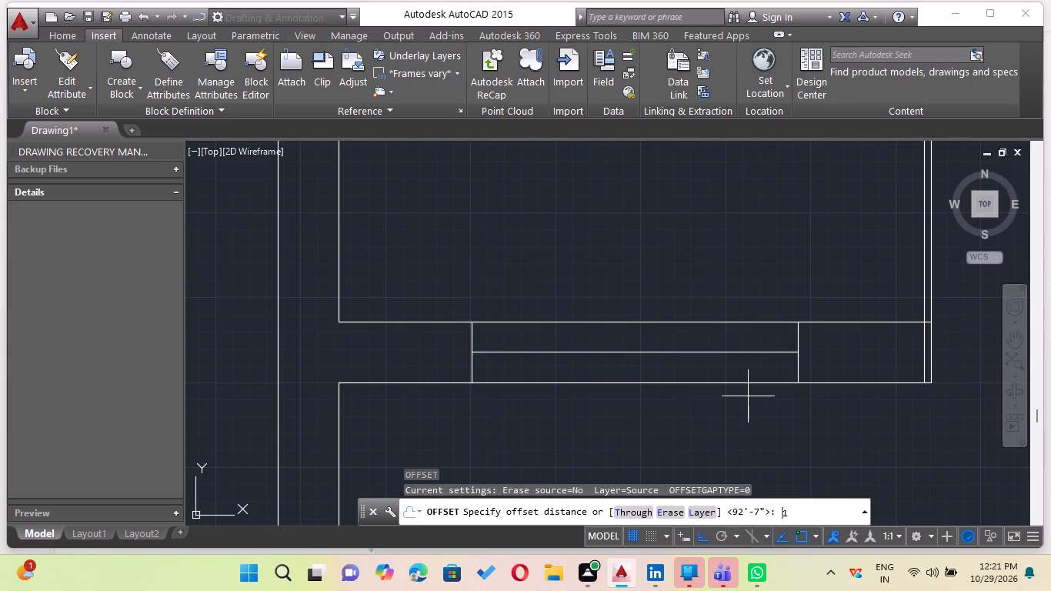
key("shift+quotedbl")
key("Return")
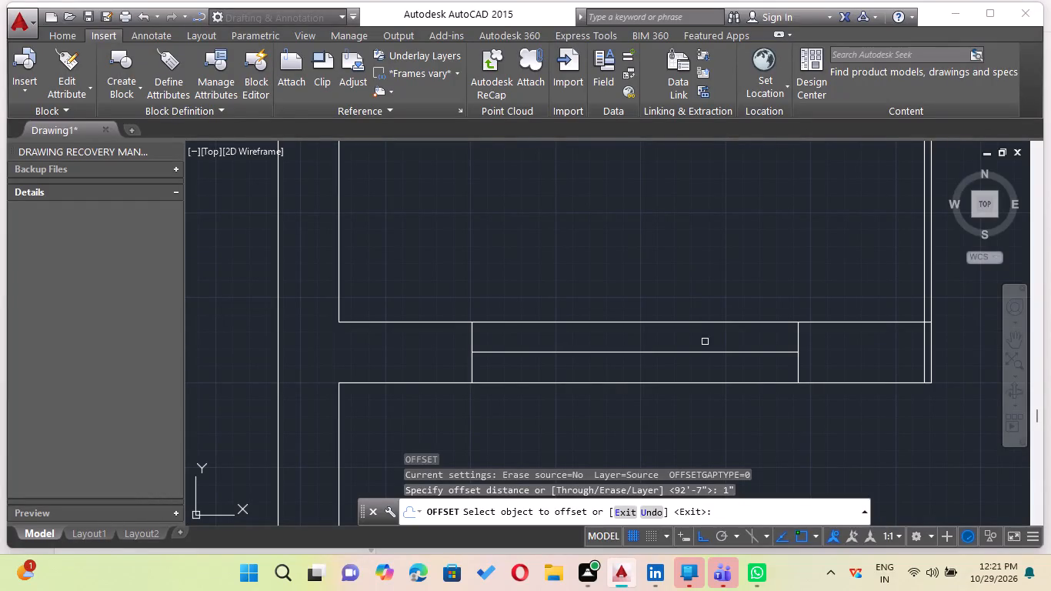
left_click(679, 353)
left_click(663, 312)
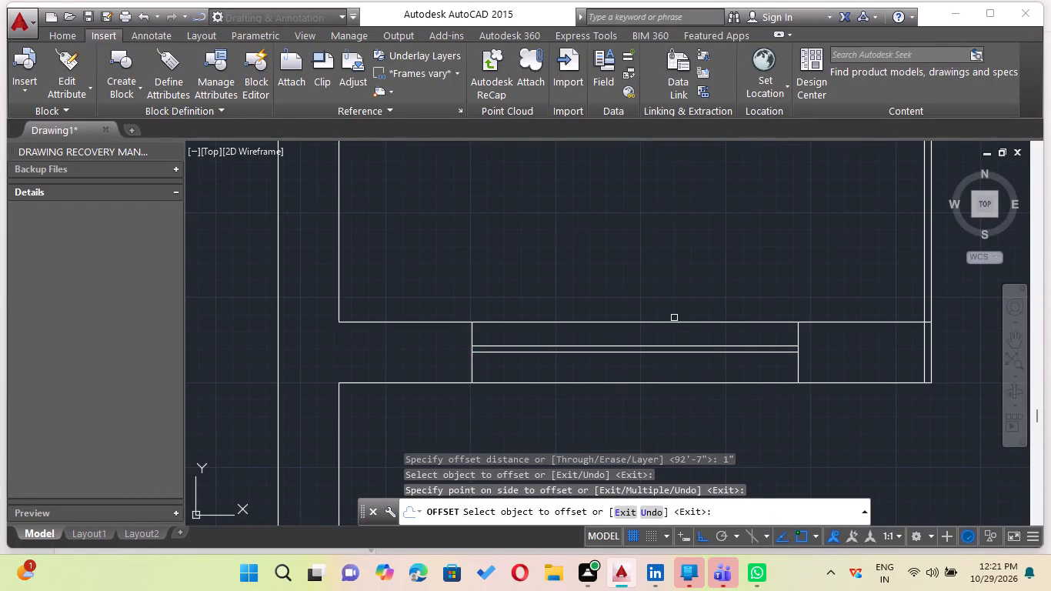
left_click(645, 353)
left_click(645, 372)
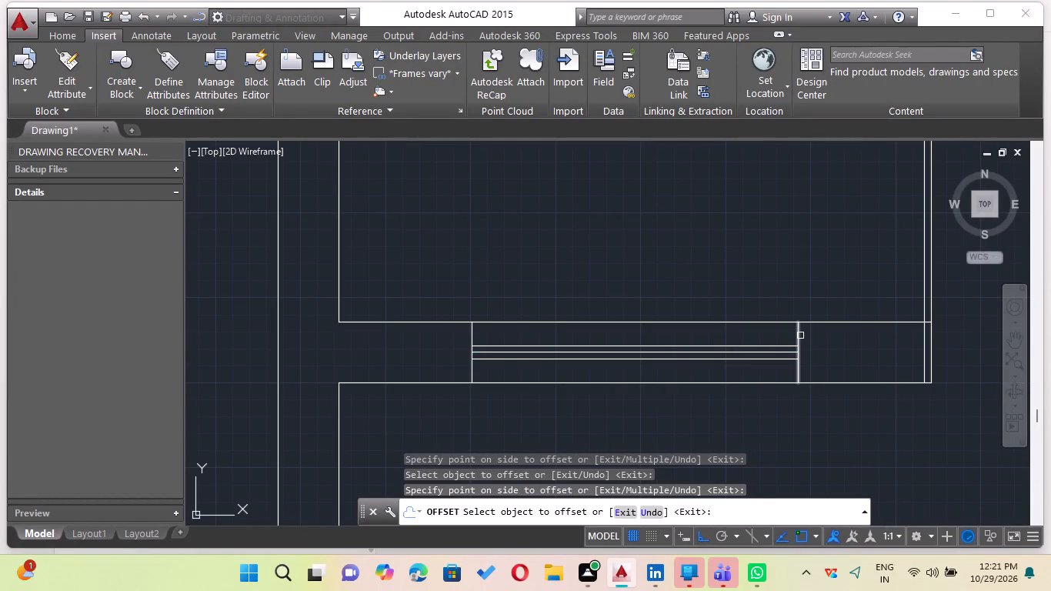
Offset the window's two vertical end lines outward by 1" to form the side frames.
left_click(800, 336)
left_click(846, 344)
left_click(471, 328)
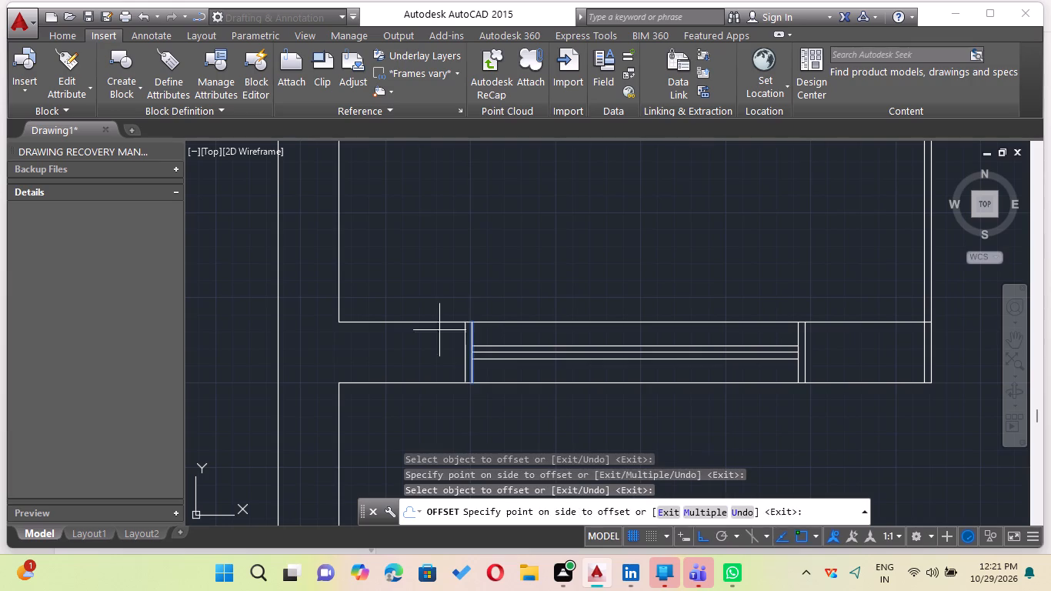
left_click(439, 330)
key("Escape")
Delete the original horizontal centre line between the two 1" offset lines of the window.
scroll(532, 359, "up", 3)
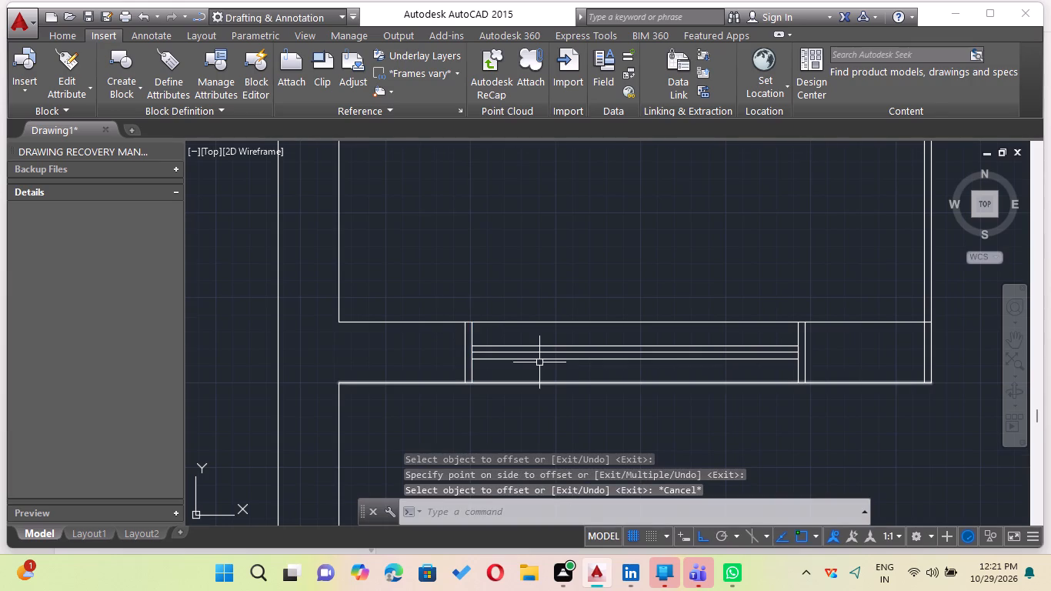
left_click(502, 329)
key("Delete")
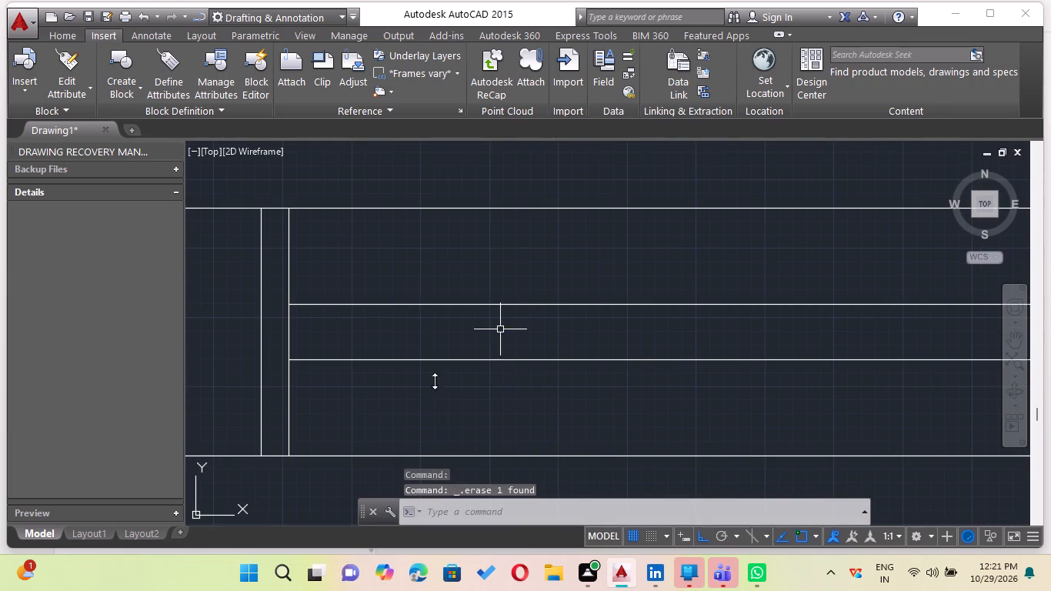
Copy the six window lines horizontally from their upper outer corner to the empty space east of the plan.
scroll(217, 556, "down", 6)
scroll(212, 414, "down", 3)
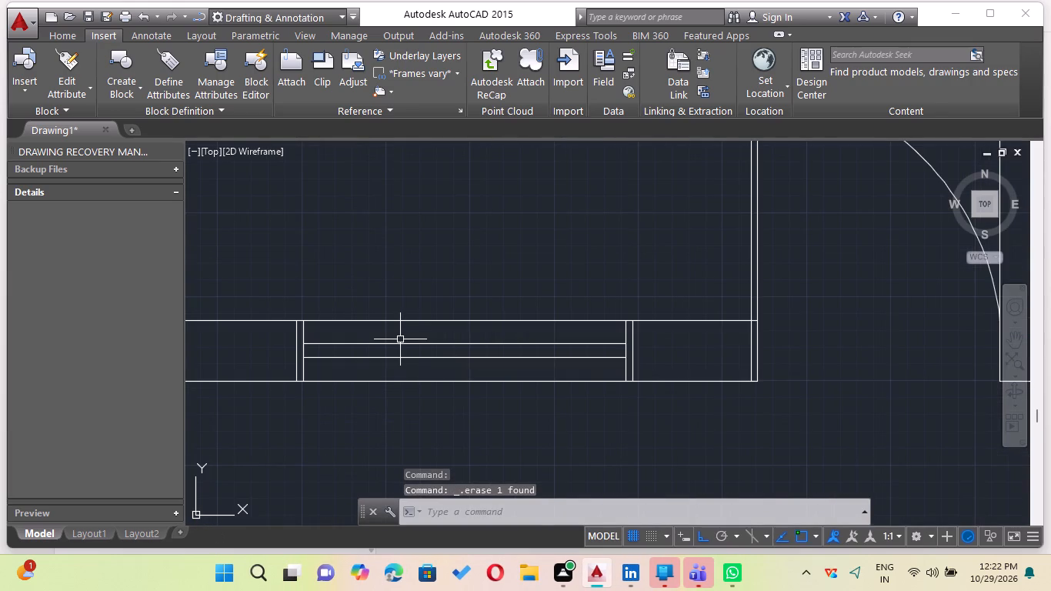
left_click_drag(255, 273, 265, 289)
left_click(724, 460)
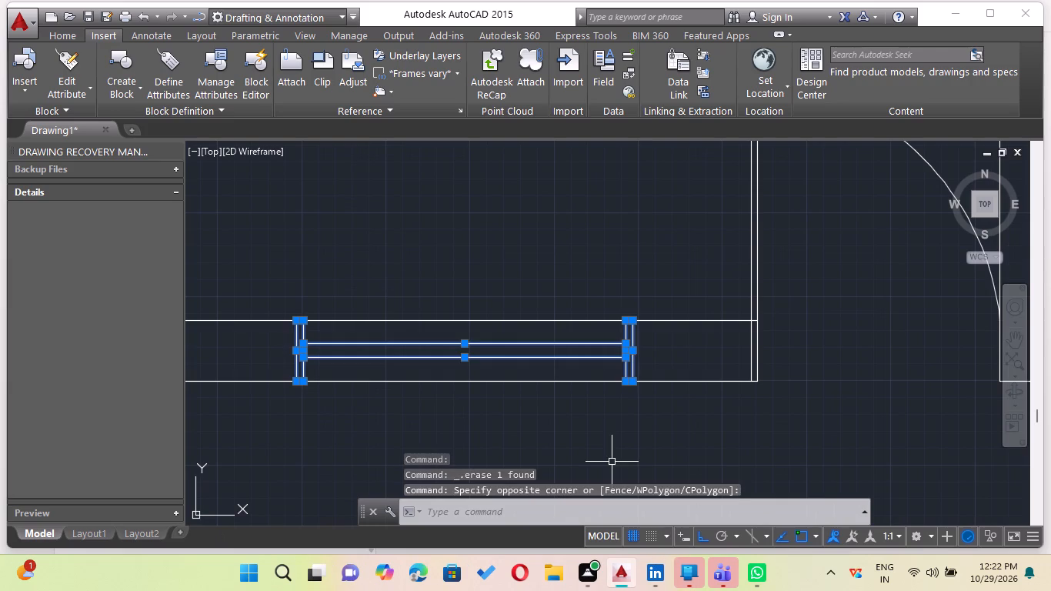
key("c")
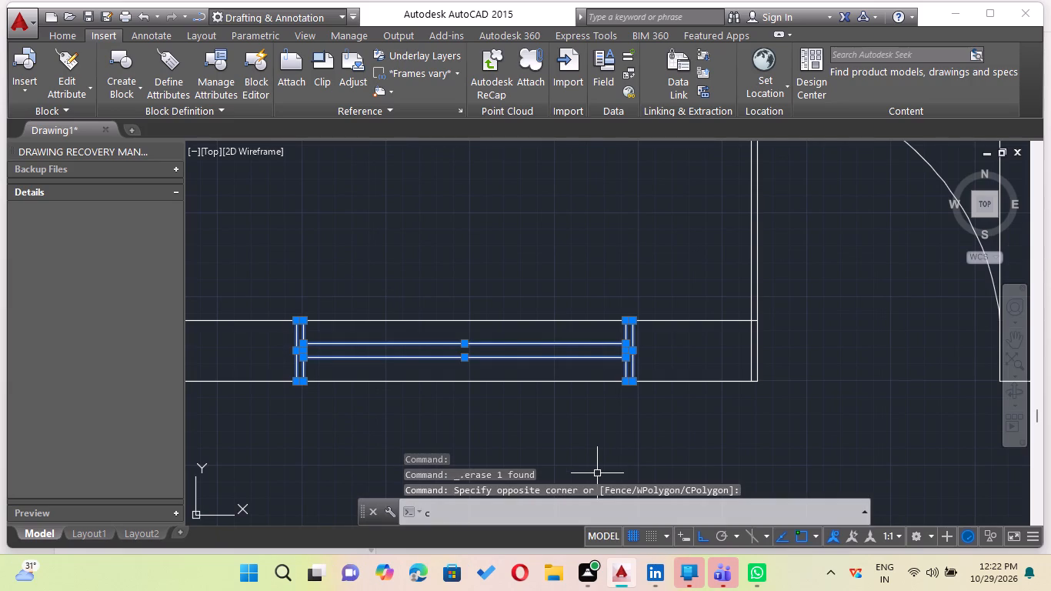
key("o")
key("Return")
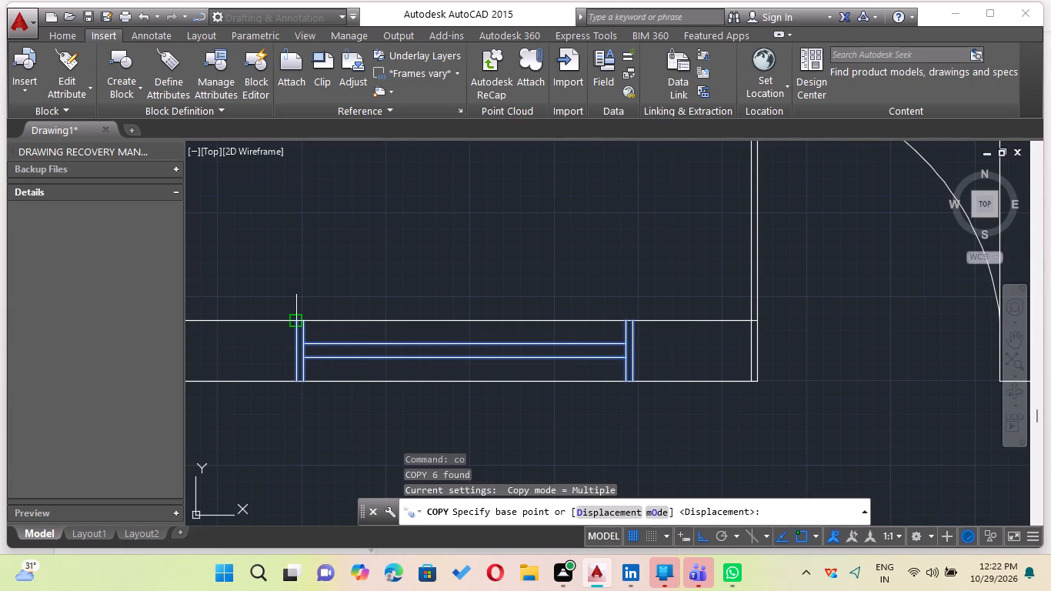
left_click_drag(296, 319, 295, 273)
scroll(293, 252, "down", 2)
middle_click_drag(293, 255, 328, 436)
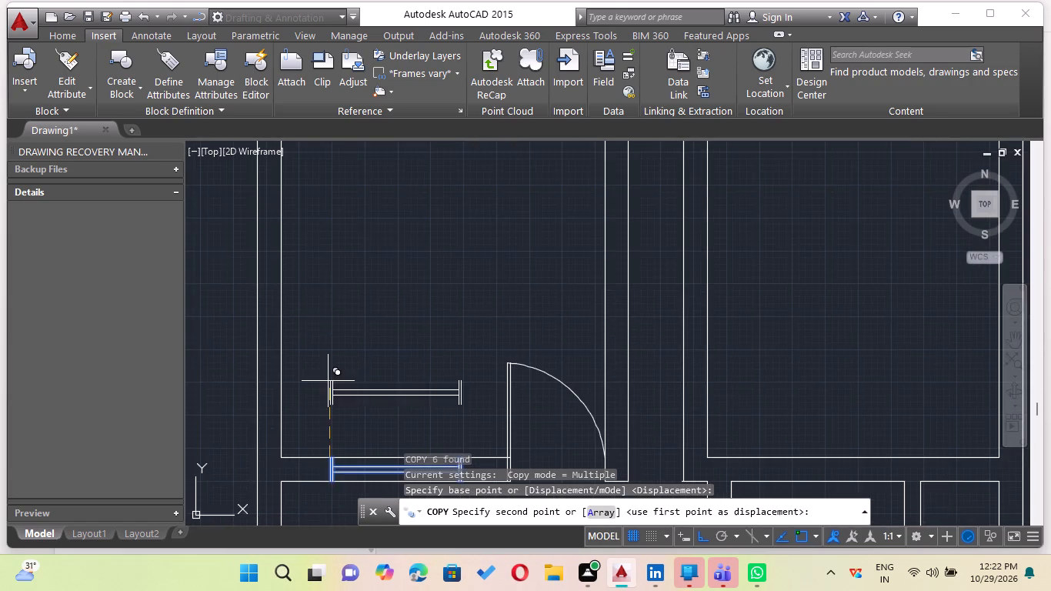
scroll(330, 276, "down", 2)
middle_click_drag(330, 275, 329, 402)
middle_click_drag(409, 403, 349, 142)
scroll(319, 454, "down", 1)
middle_click_drag(319, 452, 281, 307)
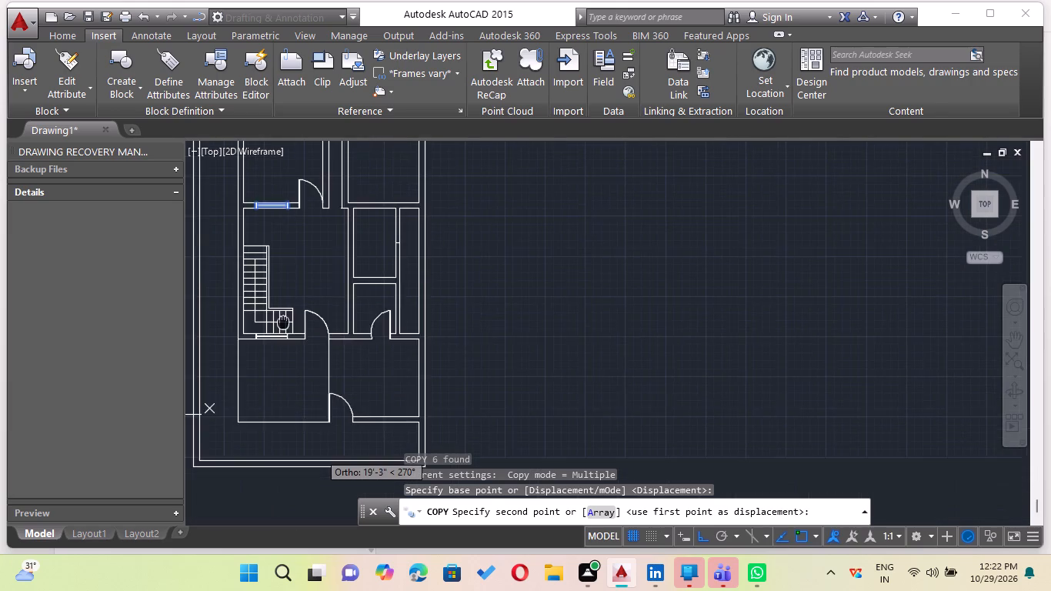
middle_click_drag(281, 307, 281, 296)
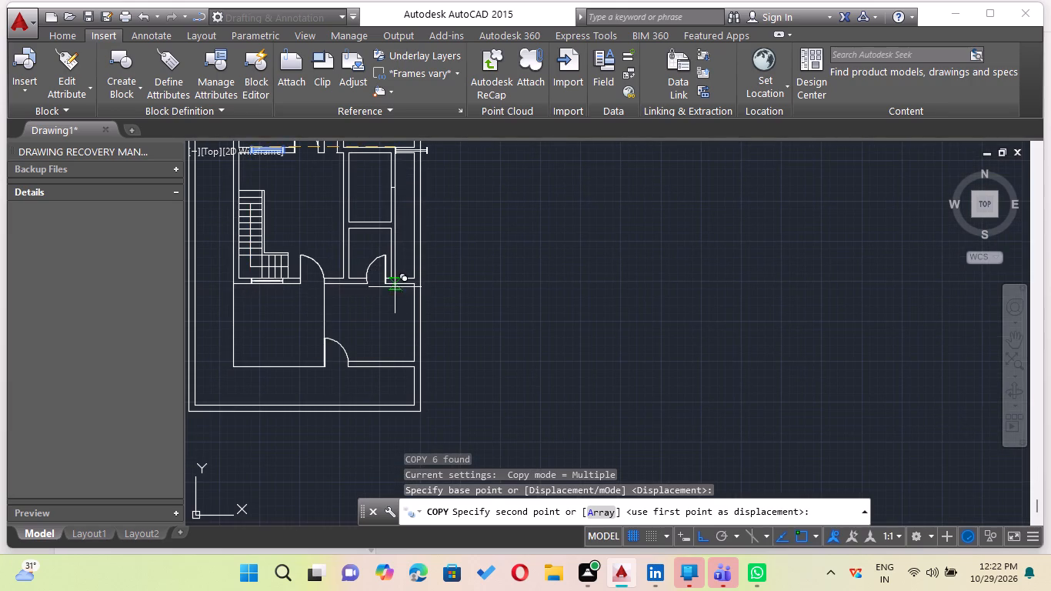
middle_click_drag(395, 287, 340, 481)
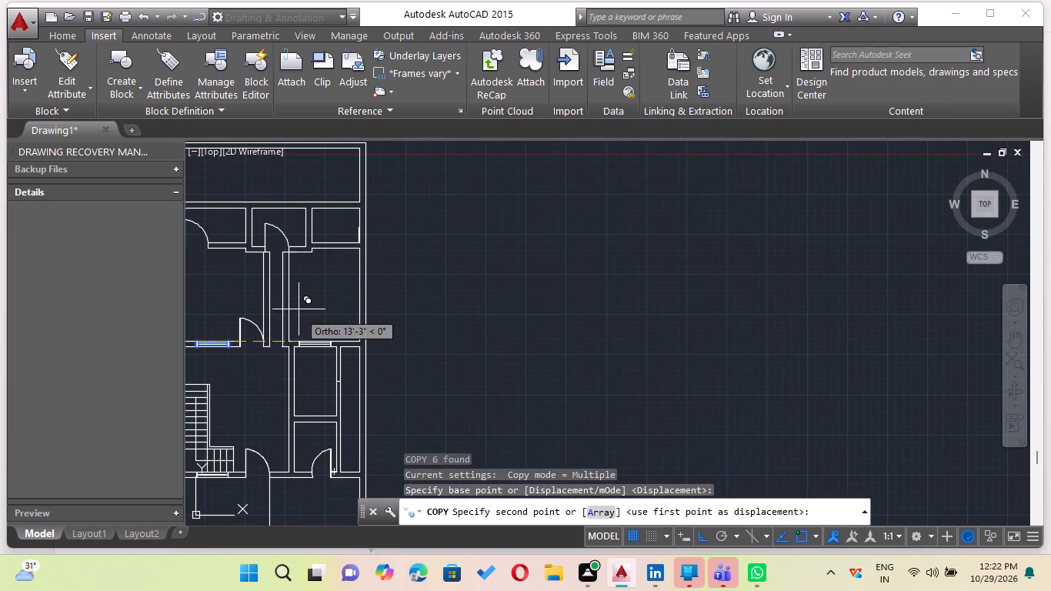
left_click(546, 346)
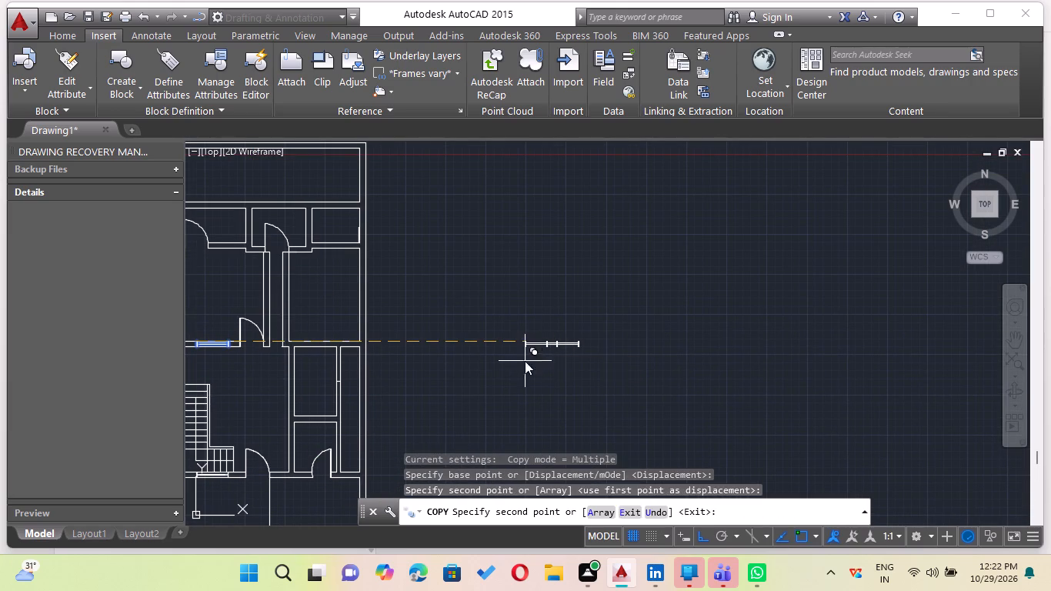
key("Escape")
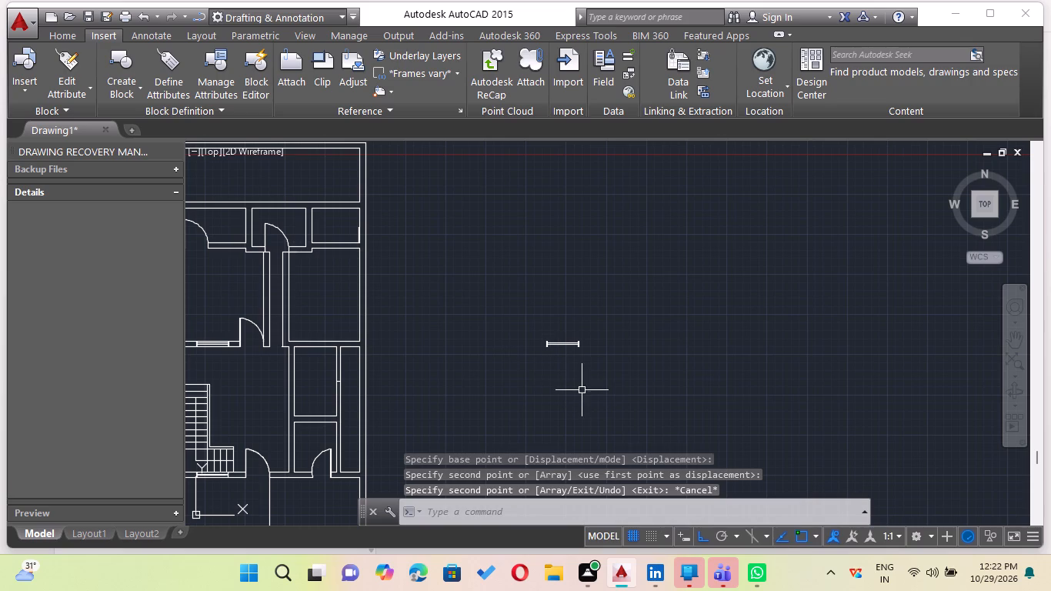
Draw a line across the top of the copied window between its outer upper corners.
key("l")
key("Return")
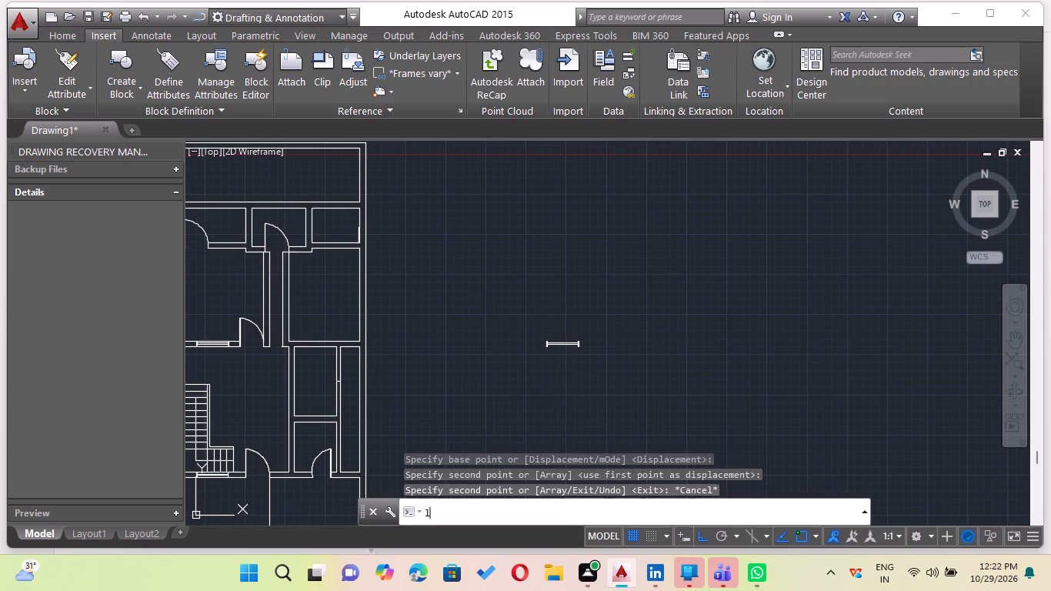
scroll(541, 338, "up", 5)
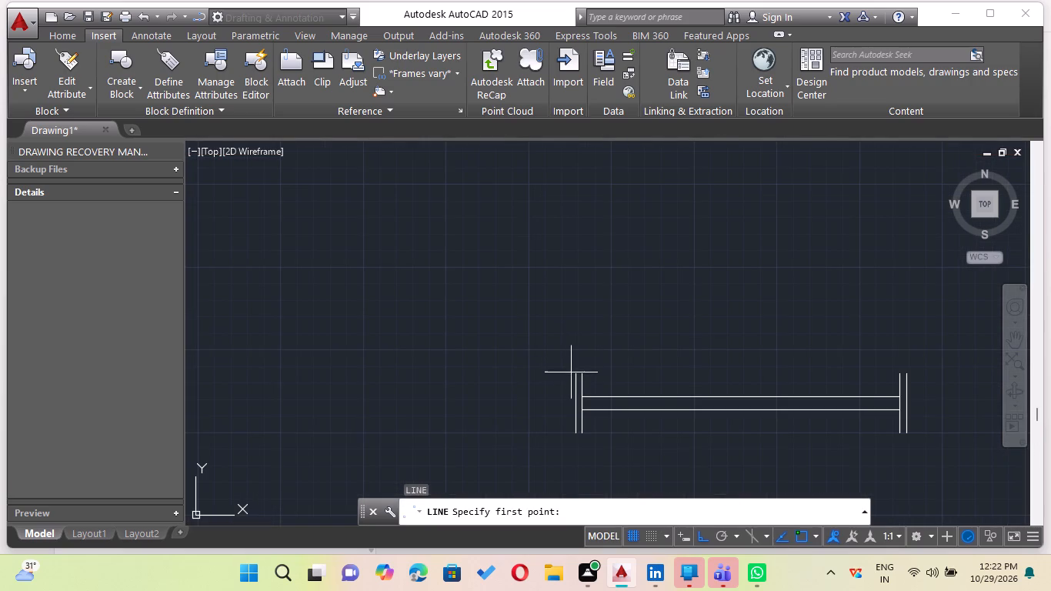
left_click(572, 379)
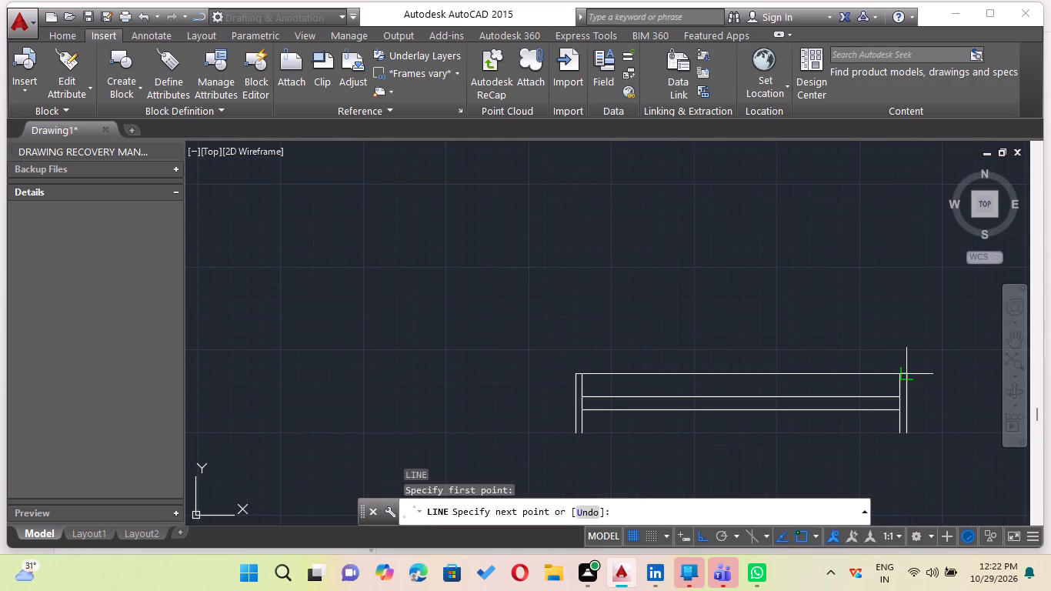
left_click(902, 372)
key("Escape")
Draw a line across the bottom of the copied window between its outer lower corners.
key("l")
key("Return")
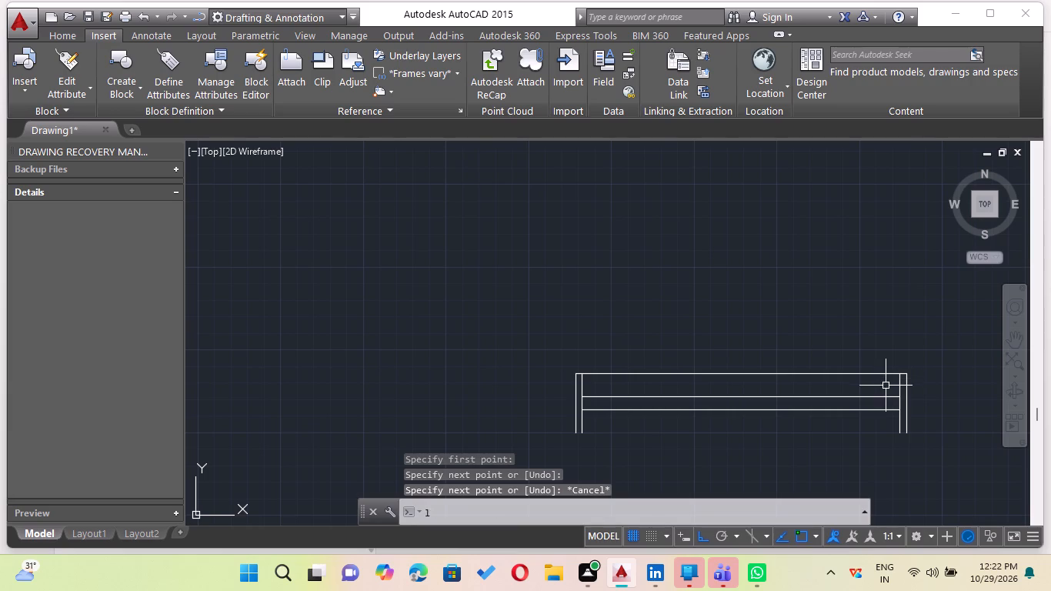
scroll(569, 435, "up", 2)
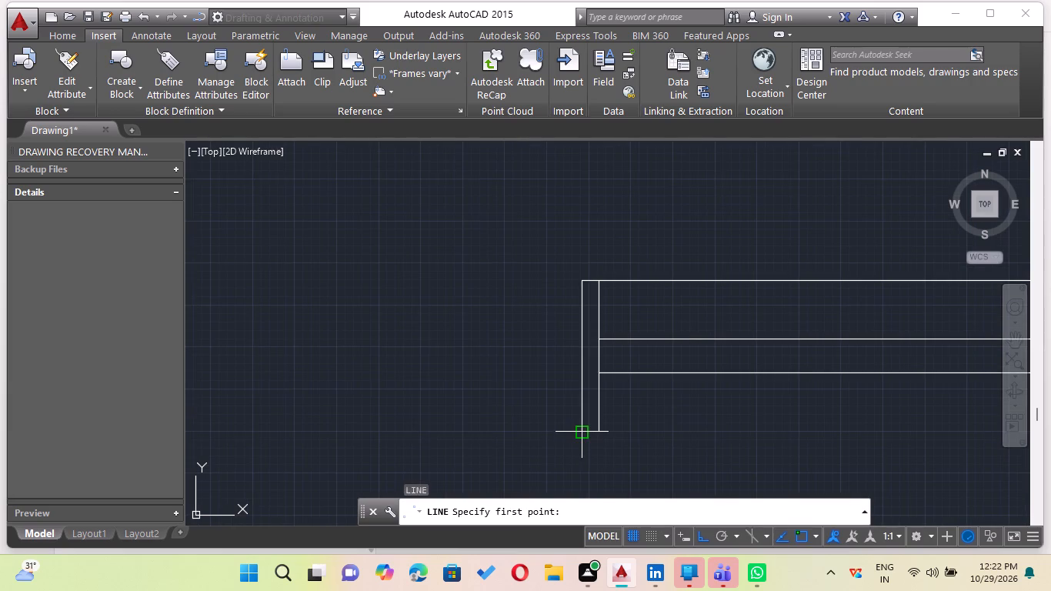
left_click(581, 429)
scroll(768, 430, "down", 2)
middle_click_drag(767, 430, 291, 369)
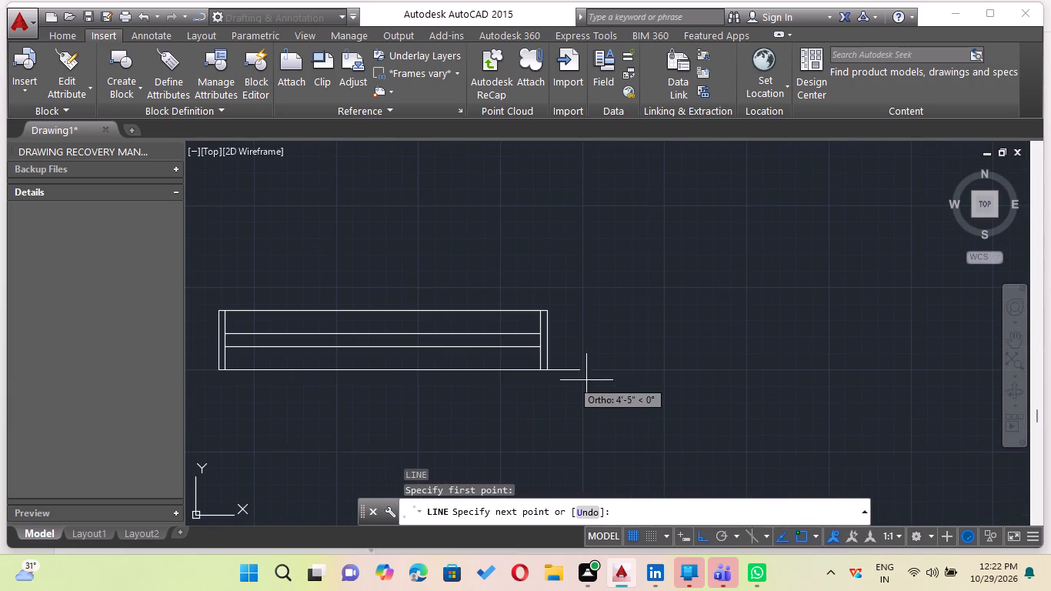
scroll(556, 365, "up", 2)
left_click(525, 378)
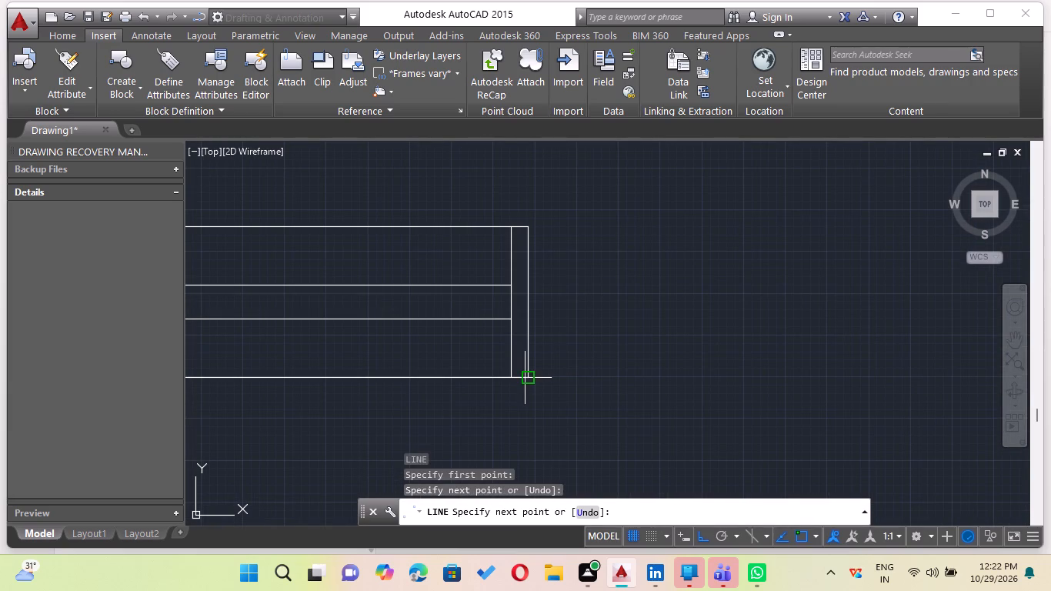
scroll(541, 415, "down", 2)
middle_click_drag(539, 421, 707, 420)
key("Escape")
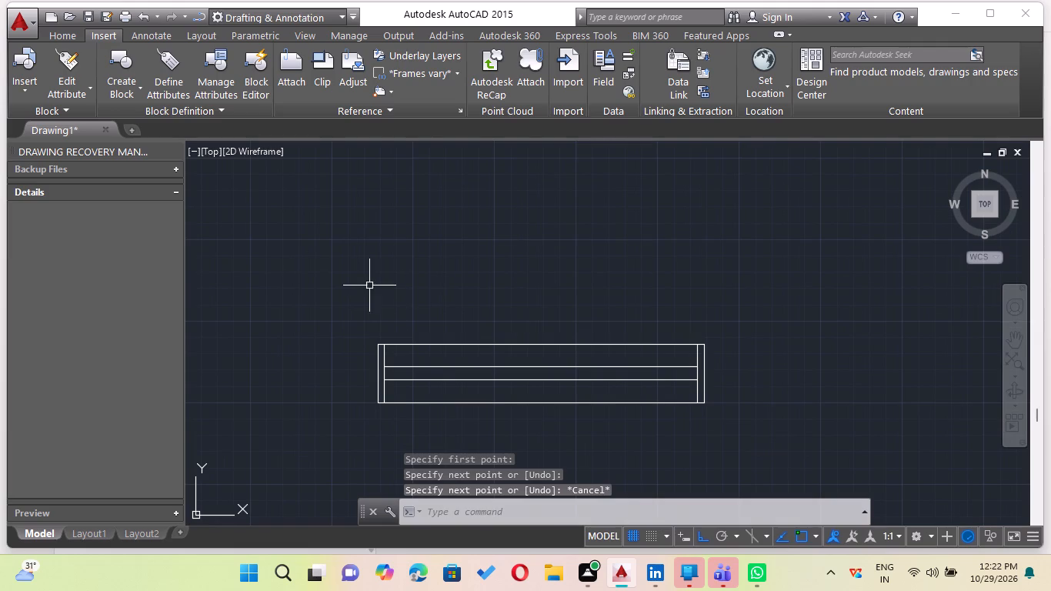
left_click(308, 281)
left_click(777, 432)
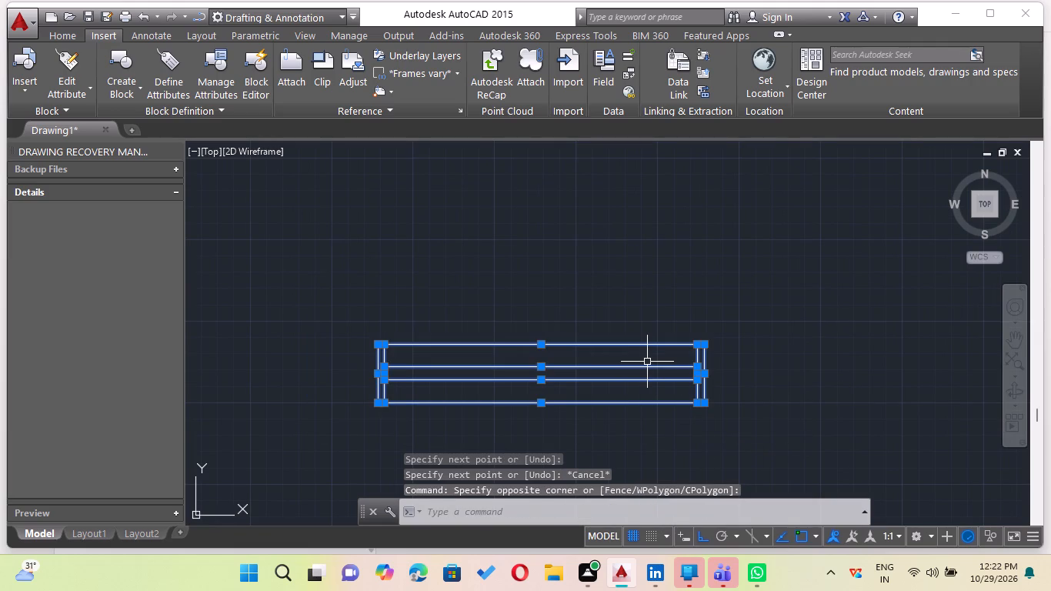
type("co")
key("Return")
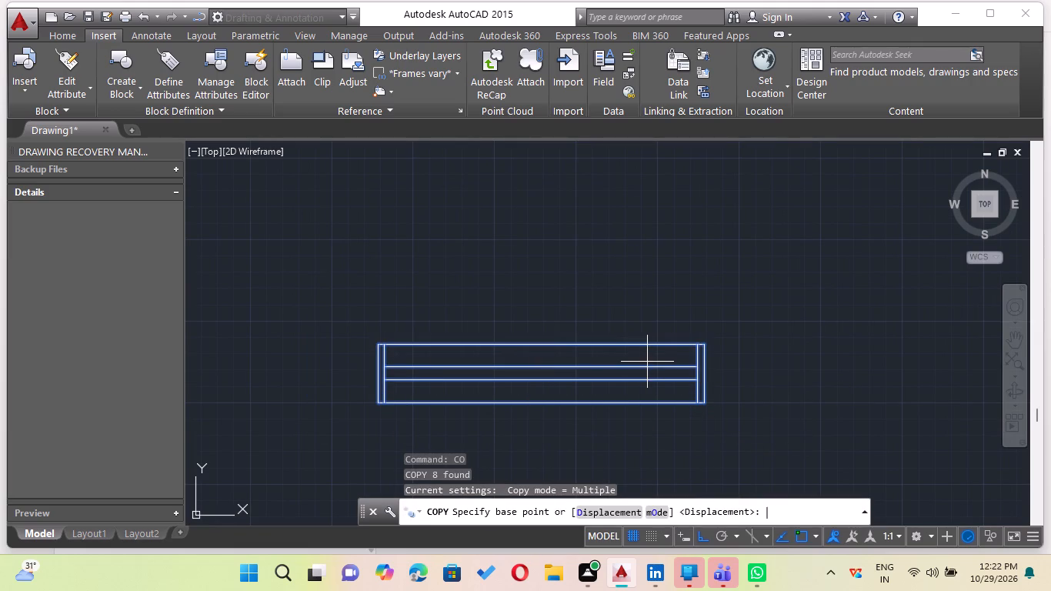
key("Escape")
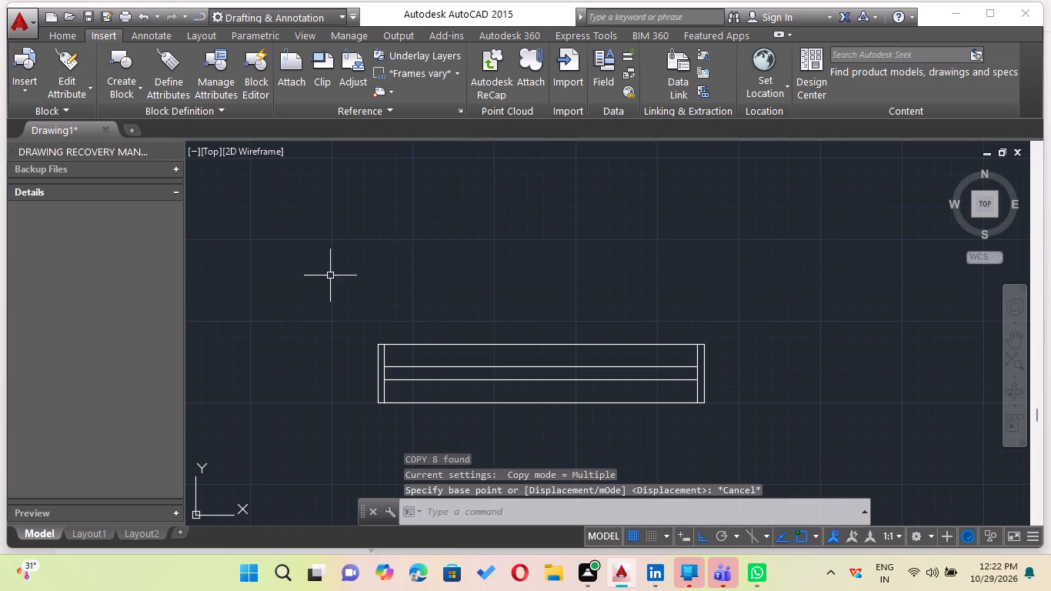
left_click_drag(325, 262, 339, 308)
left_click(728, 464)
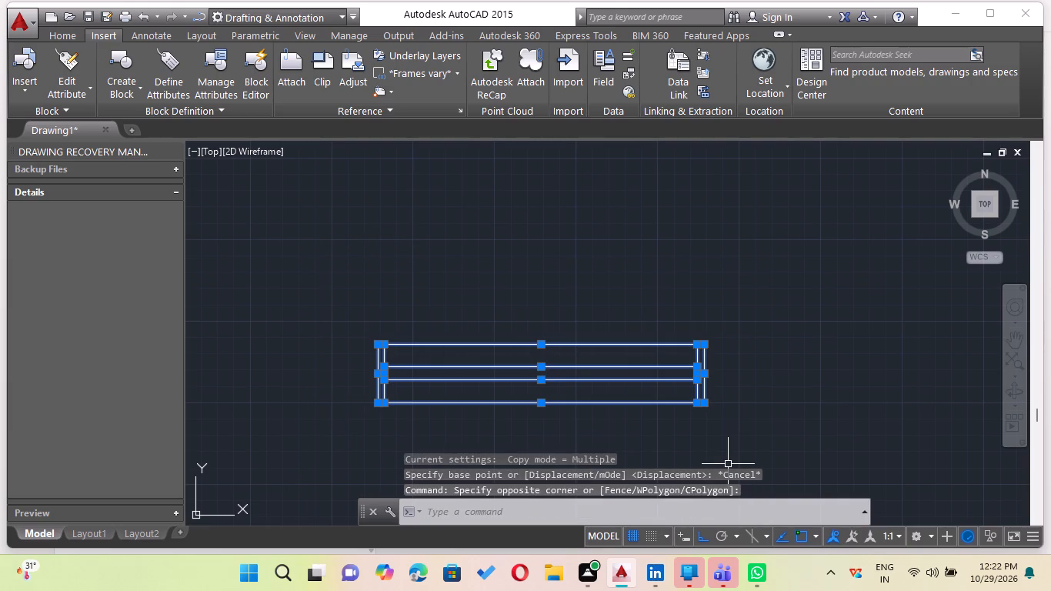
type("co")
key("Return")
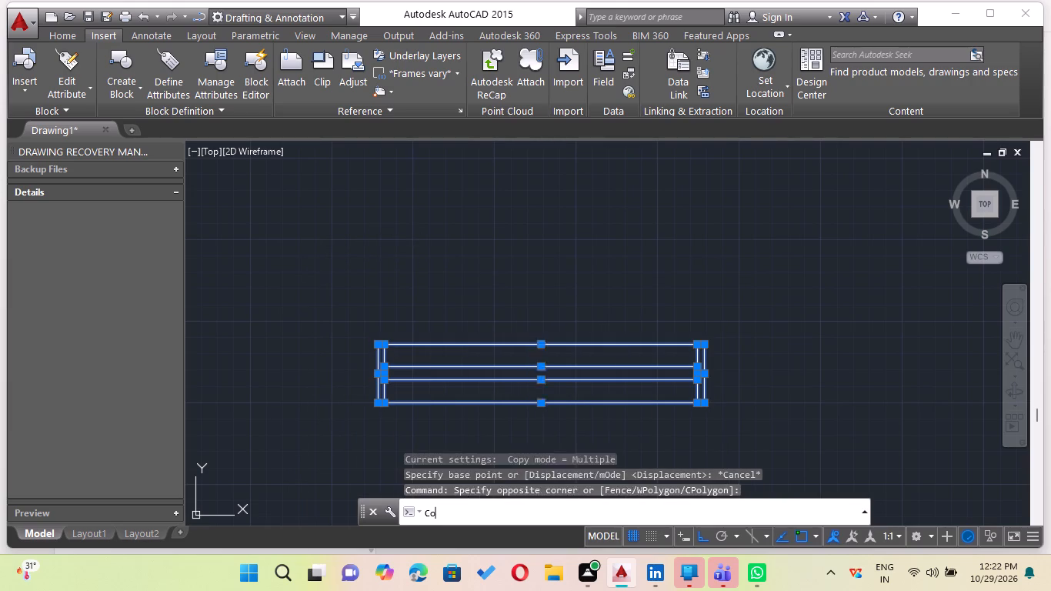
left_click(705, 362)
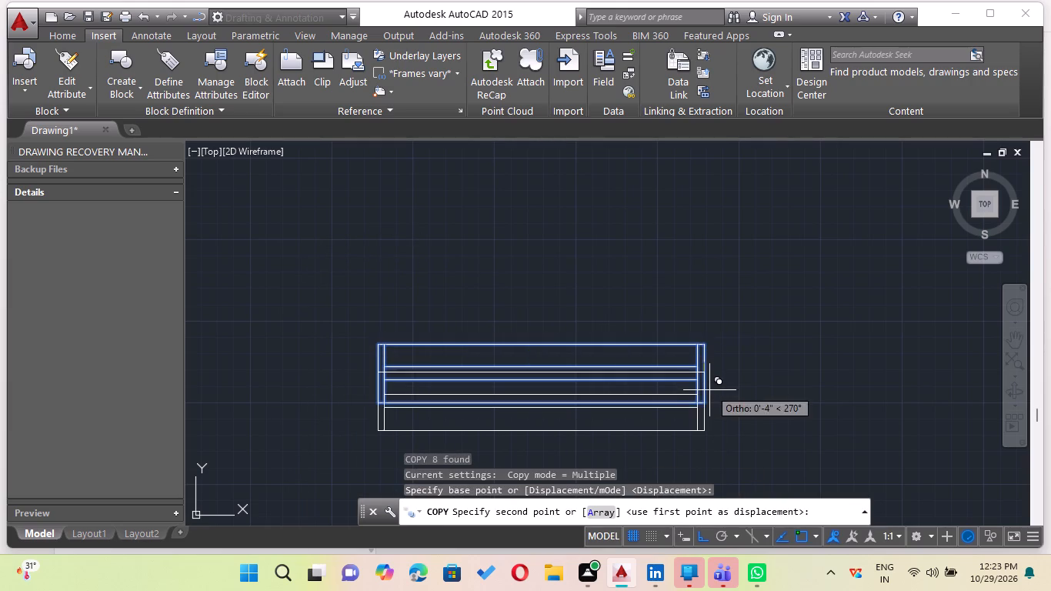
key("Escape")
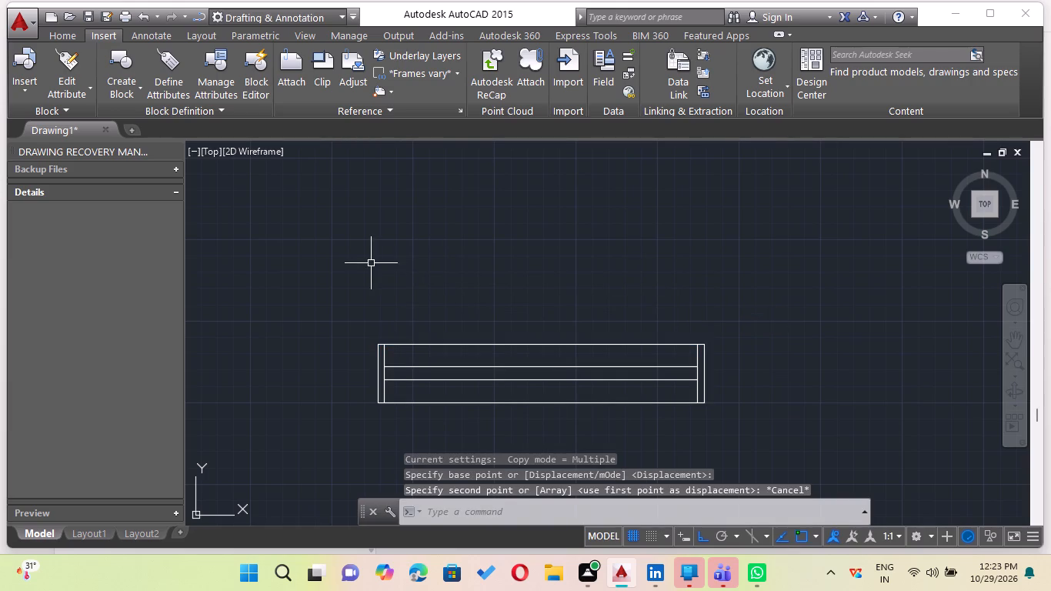
Rotate the whole framed window 90° about its upper east outer corner so that it stands vertically.
left_click_drag(302, 266, 319, 280)
left_click(810, 436)
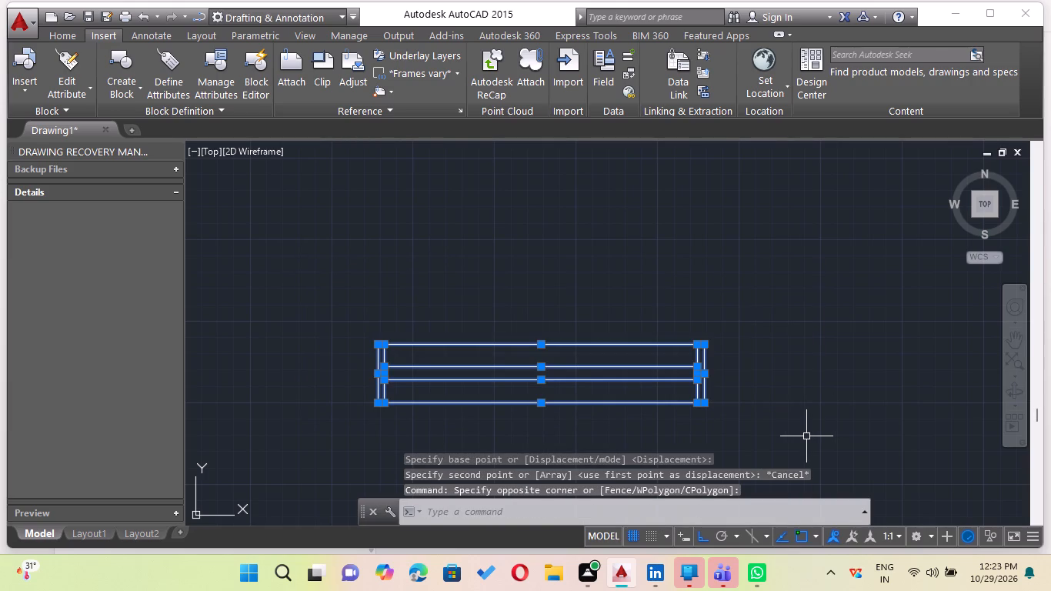
key("r")
key("o")
key("Return")
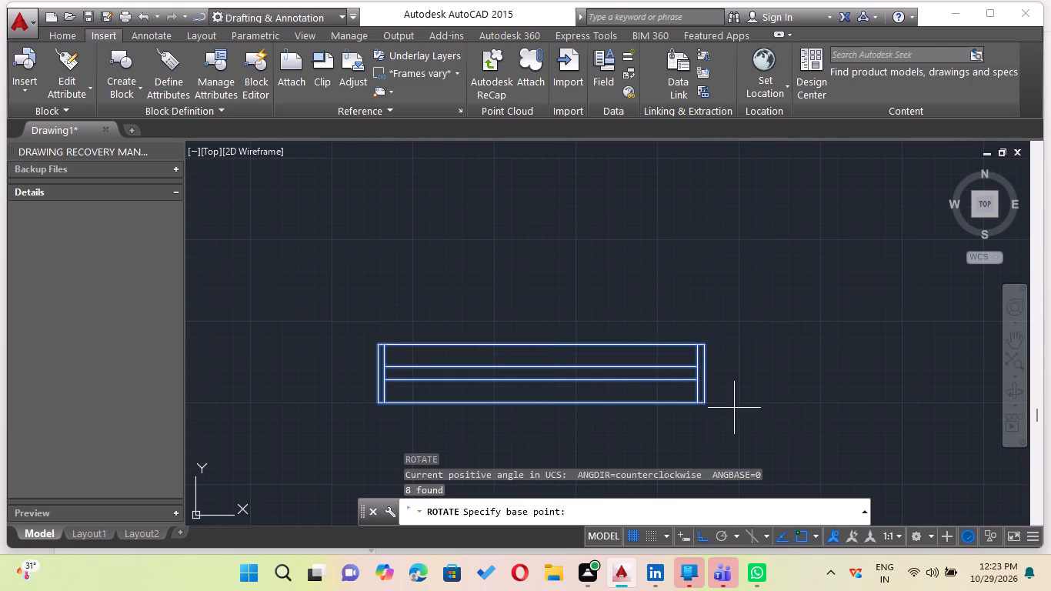
left_click(706, 344)
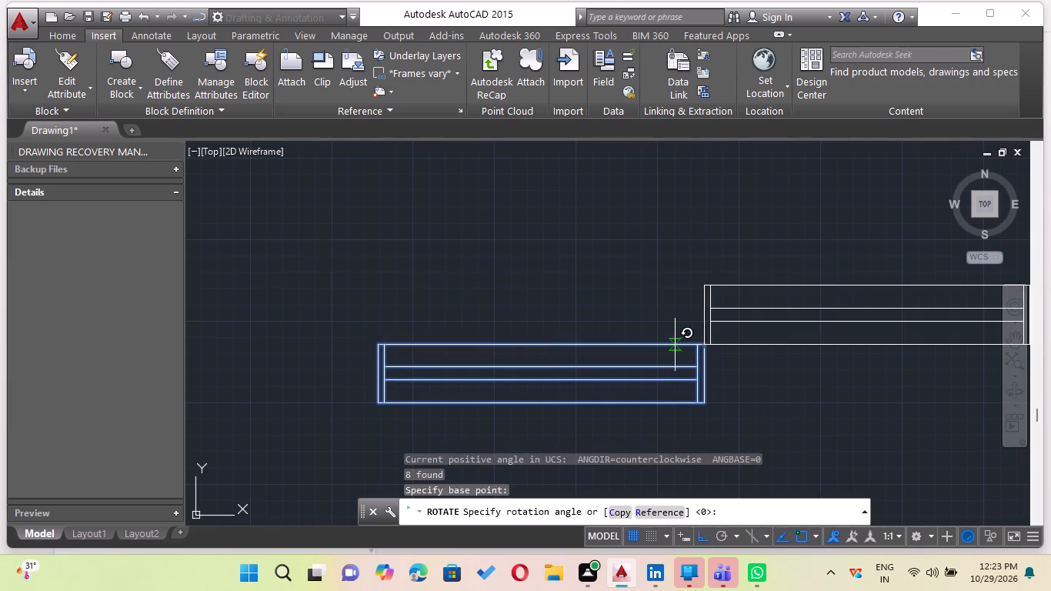
left_click(714, 306)
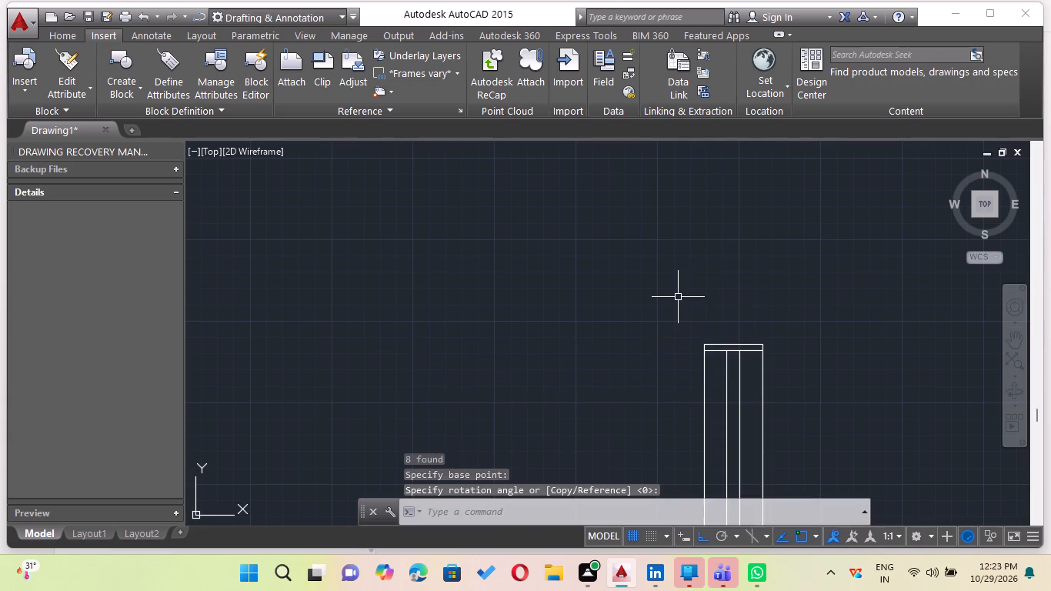
Copy the vertical window from its east side's midpoint into both walls flanking the narrow passage between the two upper rooms.
scroll(678, 299, "down", 4)
left_click(599, 271)
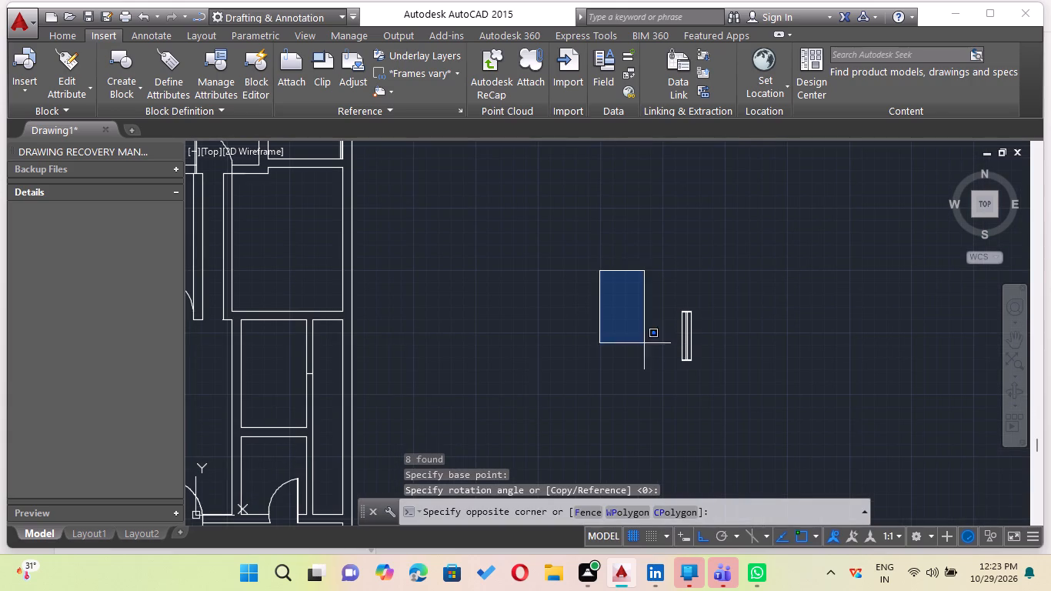
left_click(851, 418)
key("c")
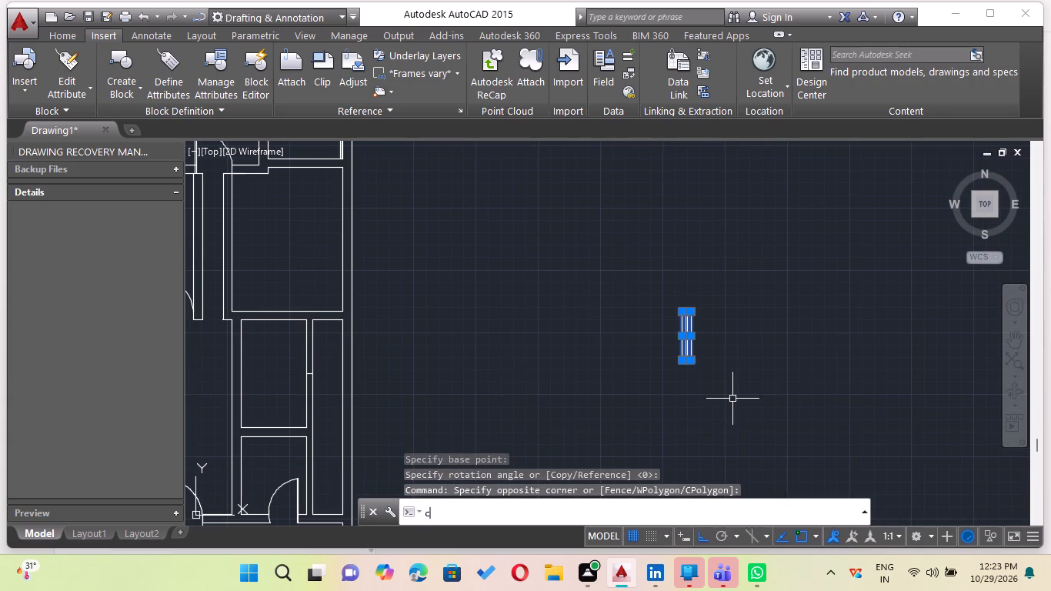
key("o")
key("Return")
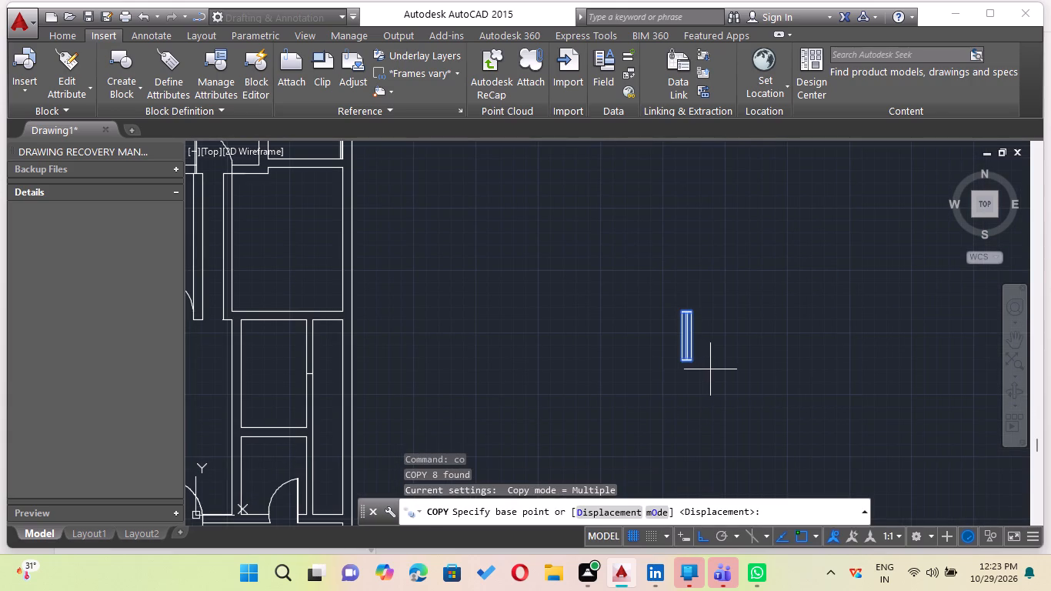
scroll(692, 329, "up", 3)
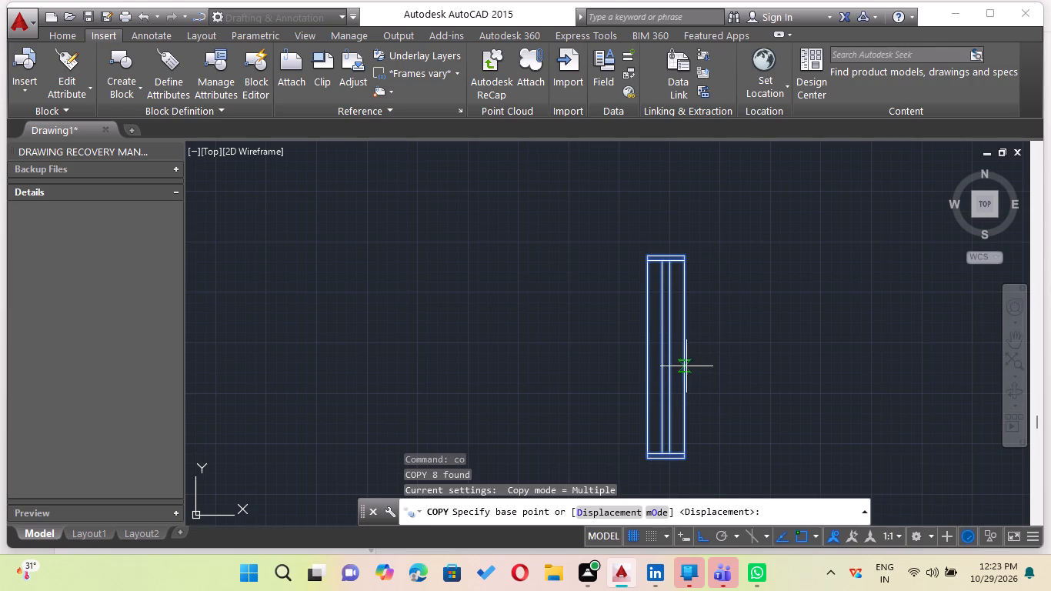
left_click(686, 361)
scroll(404, 302, "down", 3)
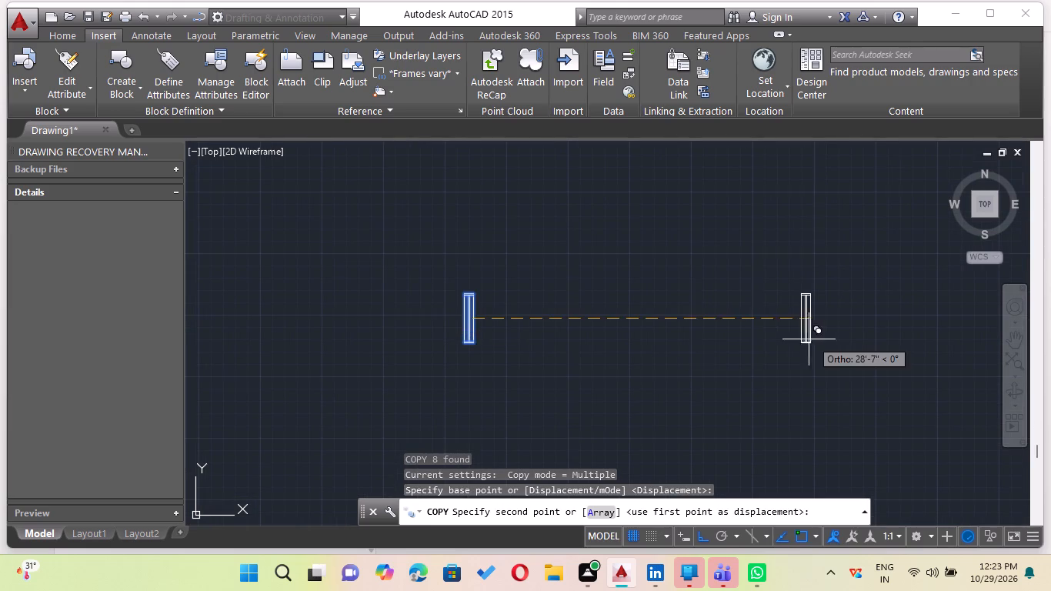
scroll(357, 312, "down", 2)
middle_click_drag(328, 326, 545, 371)
scroll(402, 302, "up", 3)
scroll(494, 306, "up", 1)
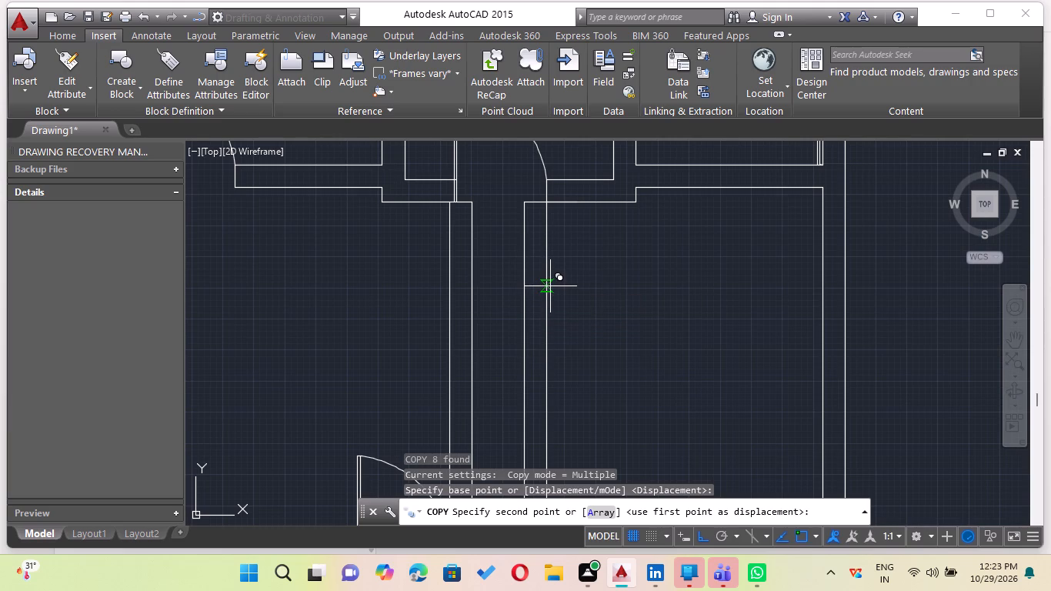
left_click(550, 286)
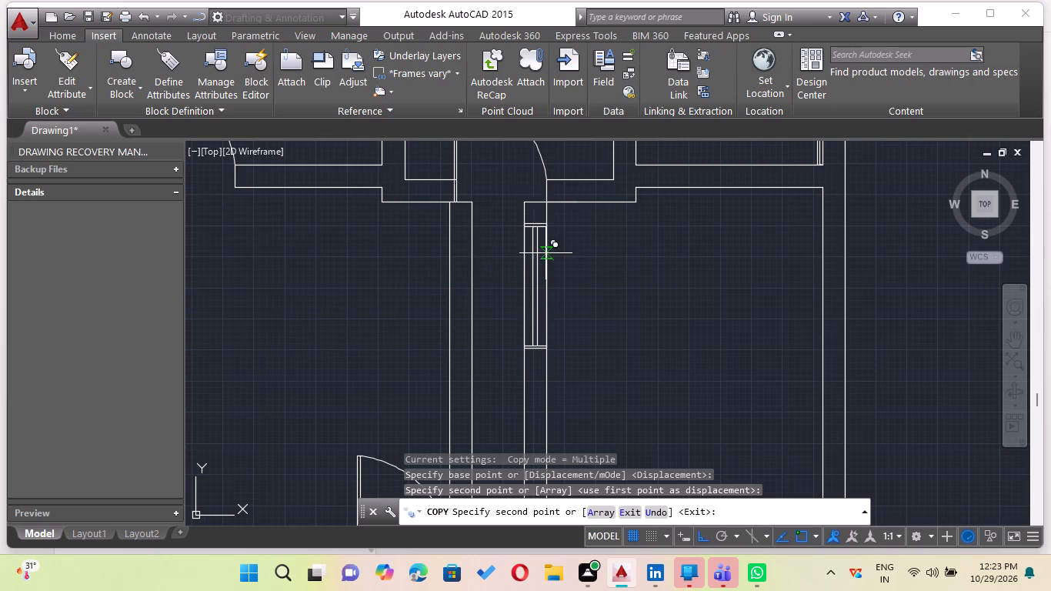
left_click(469, 286)
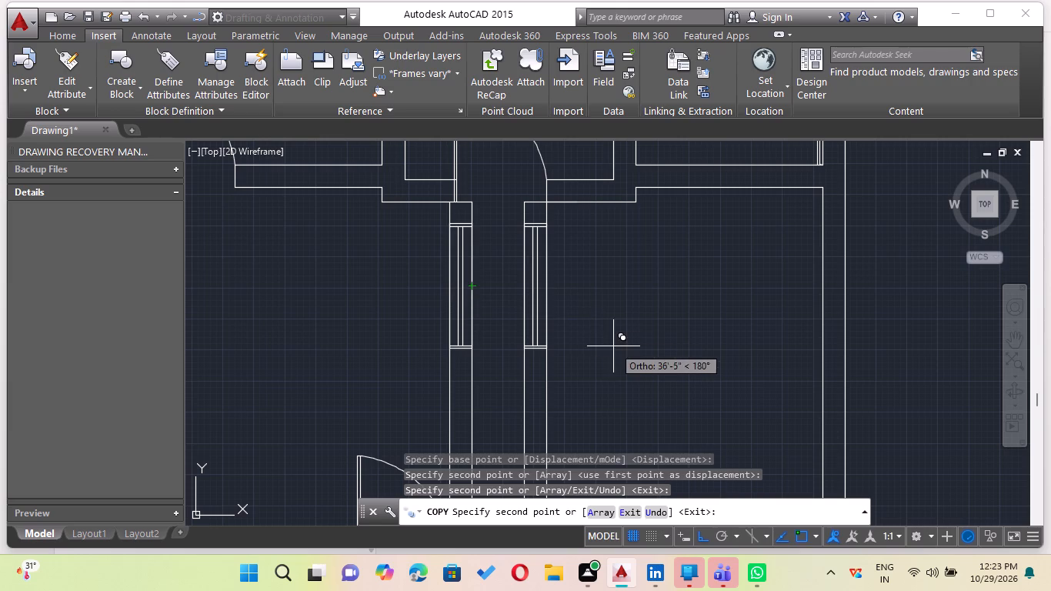
Place another copy of the vertical window in the west outer wall of the upper west room, below its corner door.
scroll(545, 405, "down", 2)
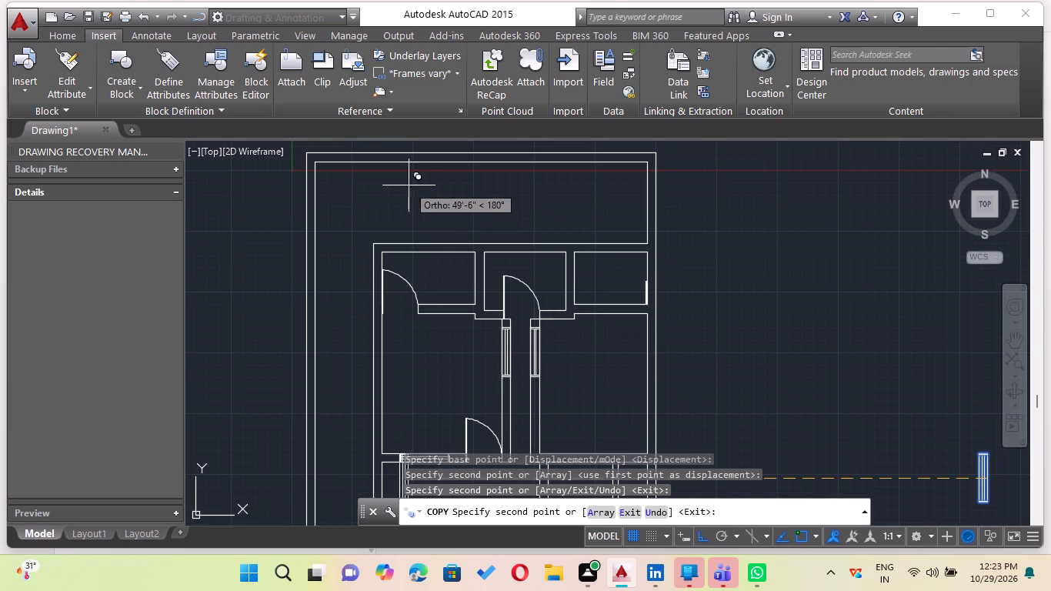
scroll(589, 348, "down", 1)
middle_click_drag(598, 369, 542, 286)
scroll(508, 221, "down", 1)
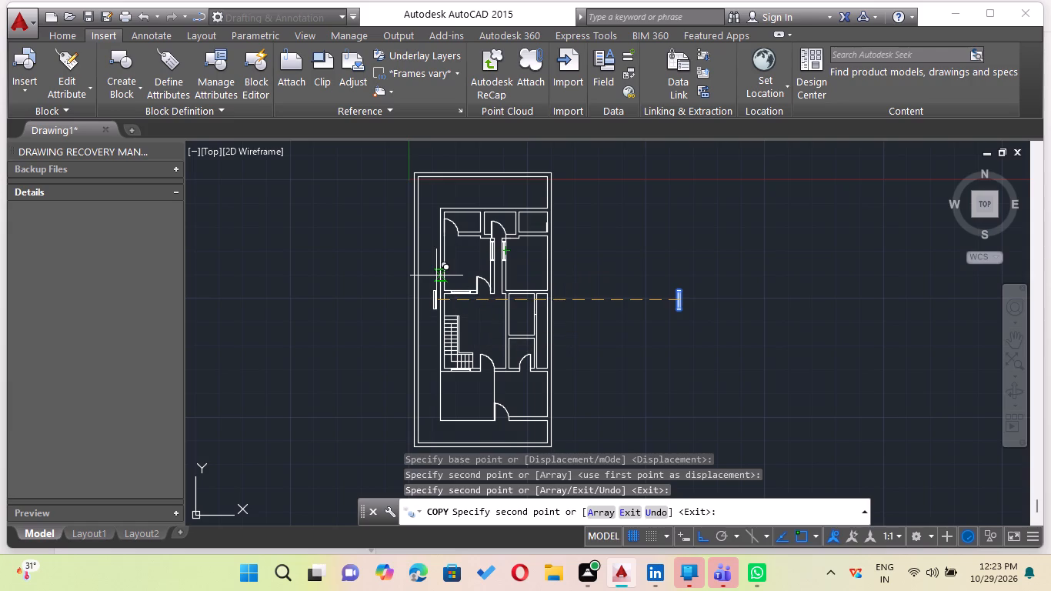
scroll(478, 260, "up", 3)
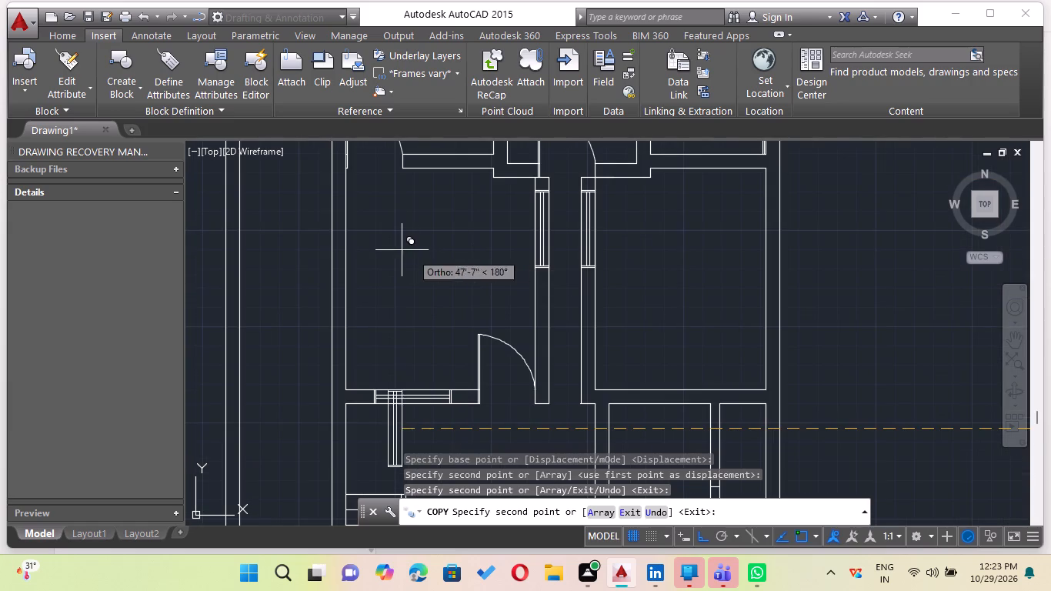
scroll(344, 222, "down", 2)
middle_click_drag(345, 237, 336, 338)
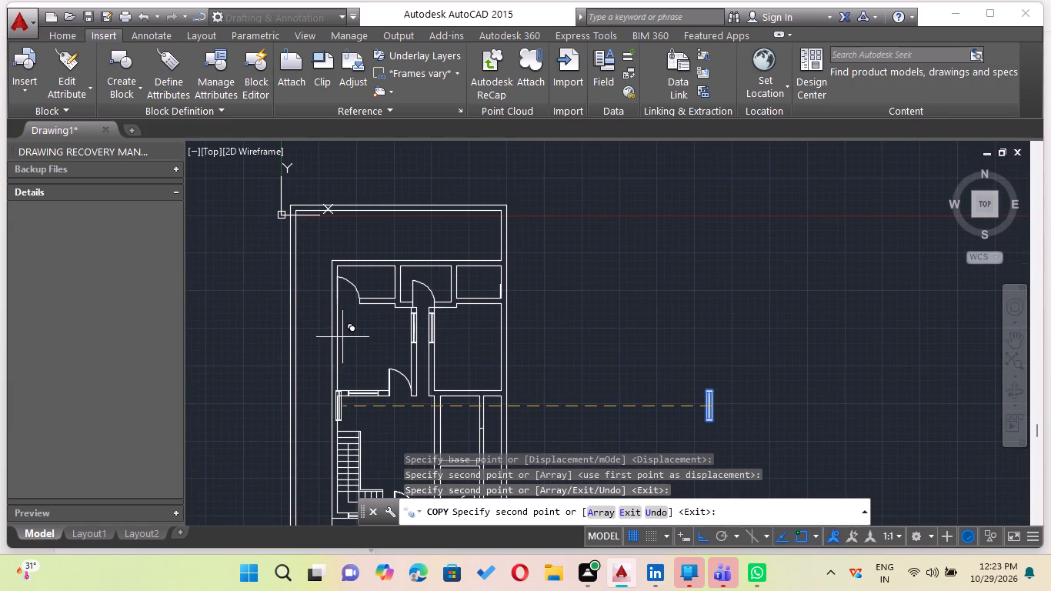
scroll(349, 346, "up", 3)
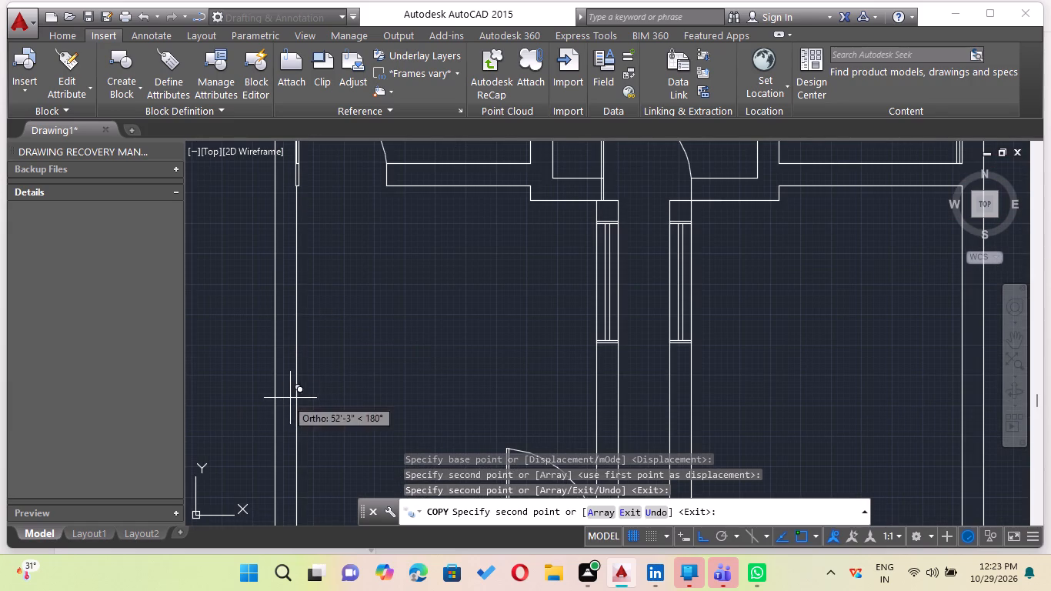
scroll(294, 388, "down", 3)
scroll(294, 388, "up", 2)
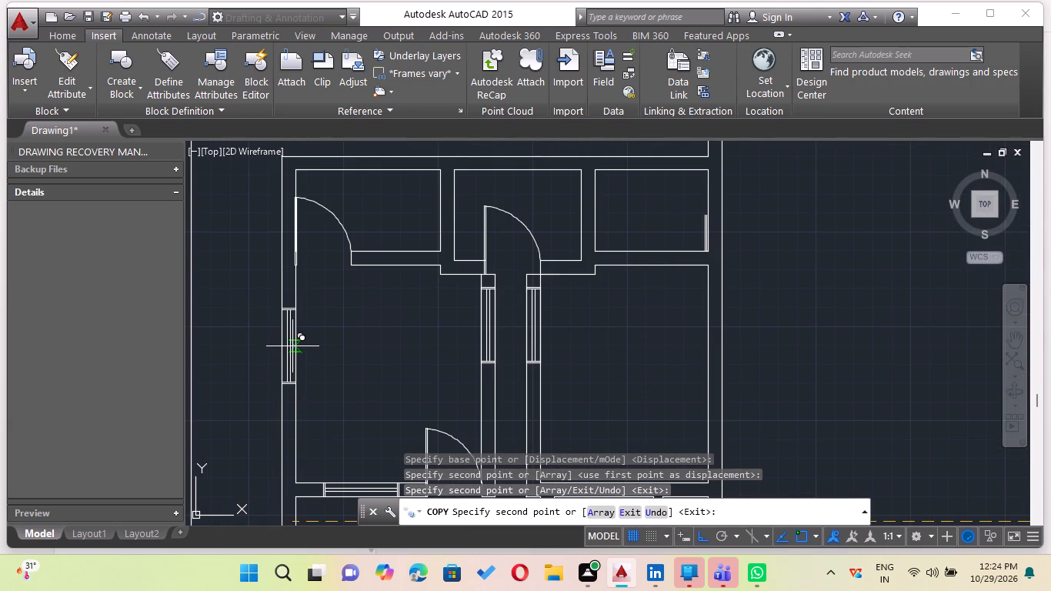
left_click(293, 346)
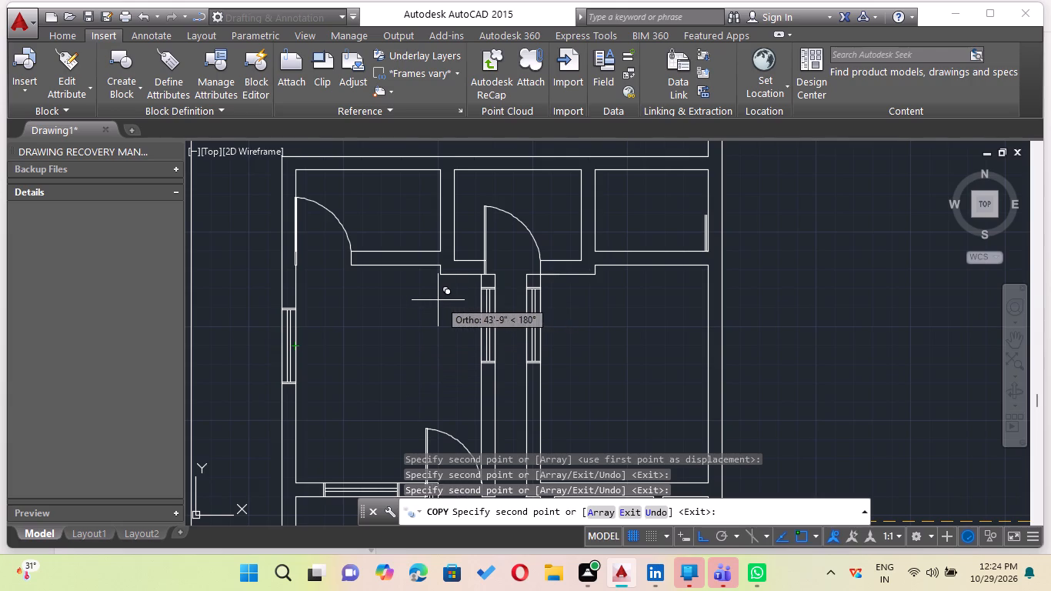
key("Escape")
Move the window in the passage's west wall straight south along that wall, closer to the wall's middle.
scroll(511, 272, "up", 1)
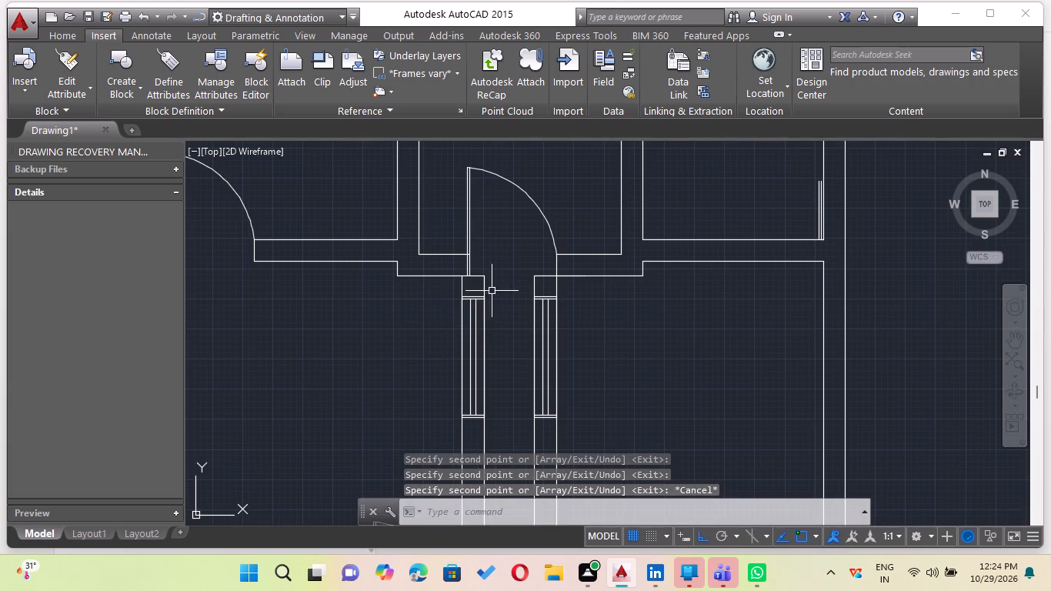
left_click(442, 285)
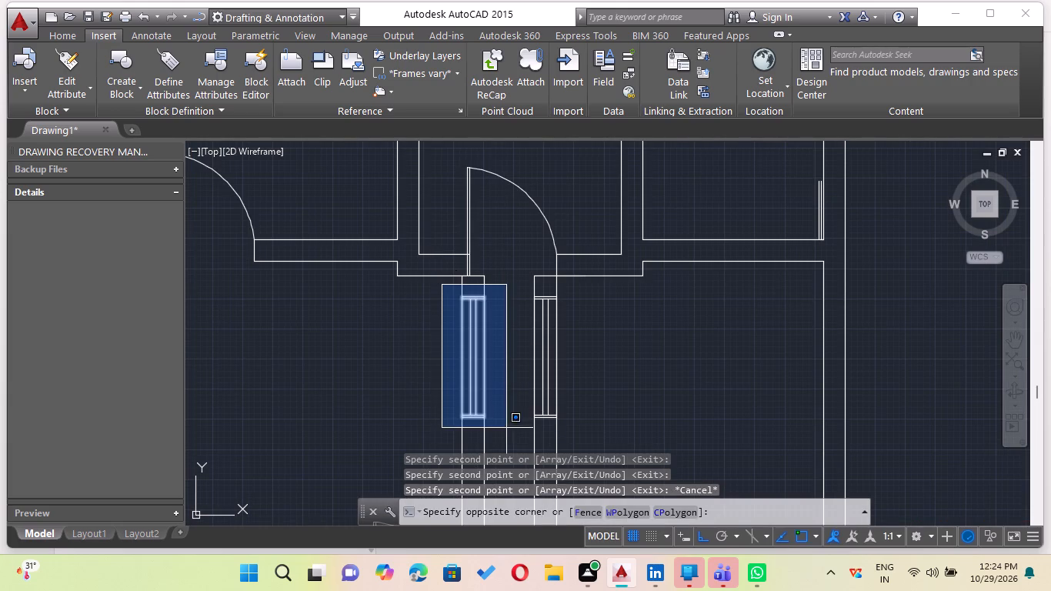
left_click(497, 436)
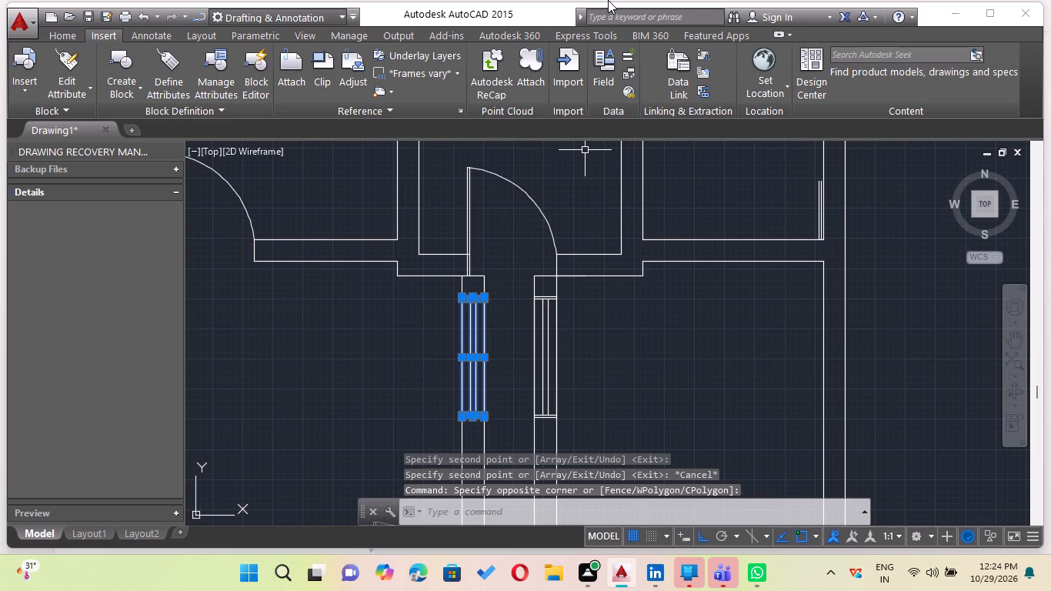
key("m")
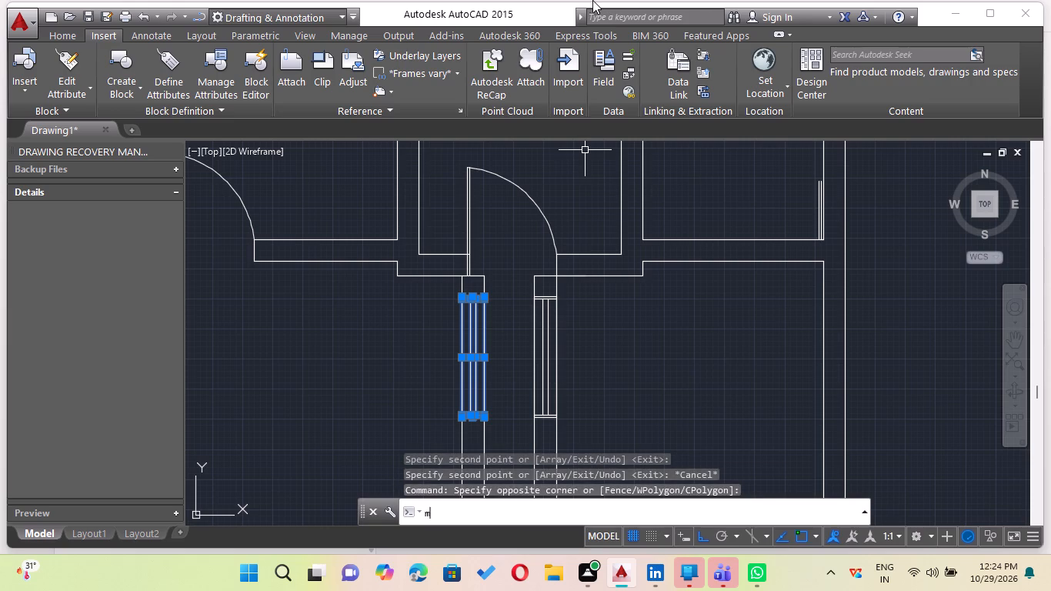
key("Return")
left_click(470, 323)
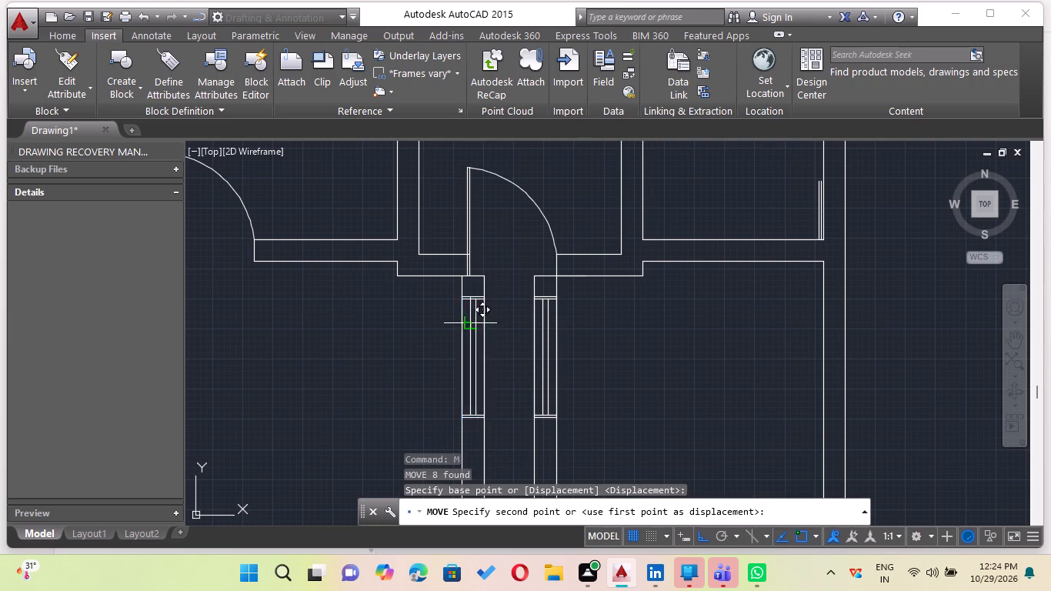
middle_click_drag(457, 379, 449, 282)
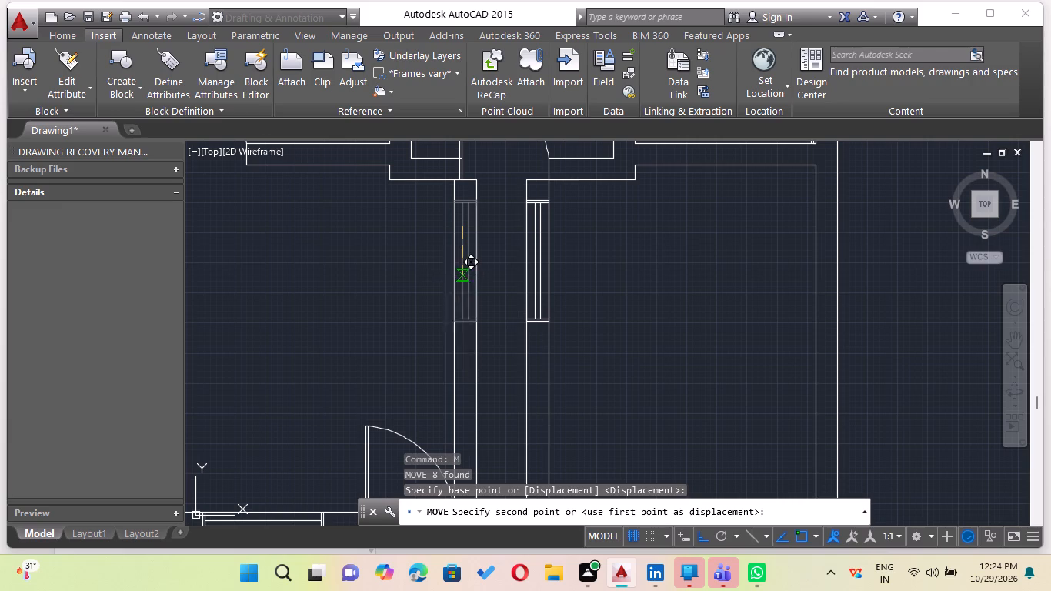
left_click(459, 275)
scroll(519, 316, "down", 3)
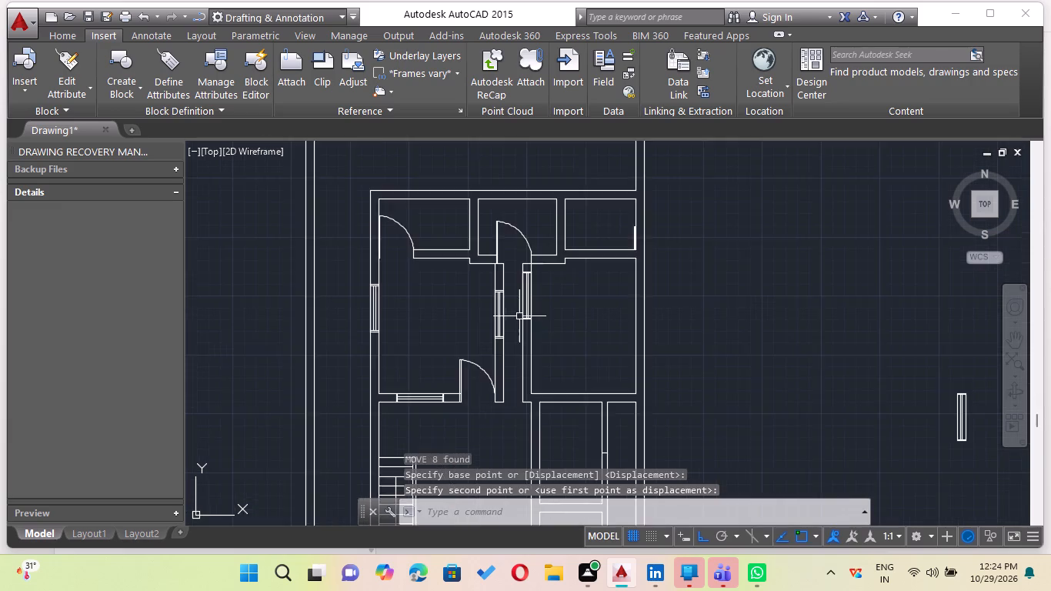
scroll(756, 317, "up", 1)
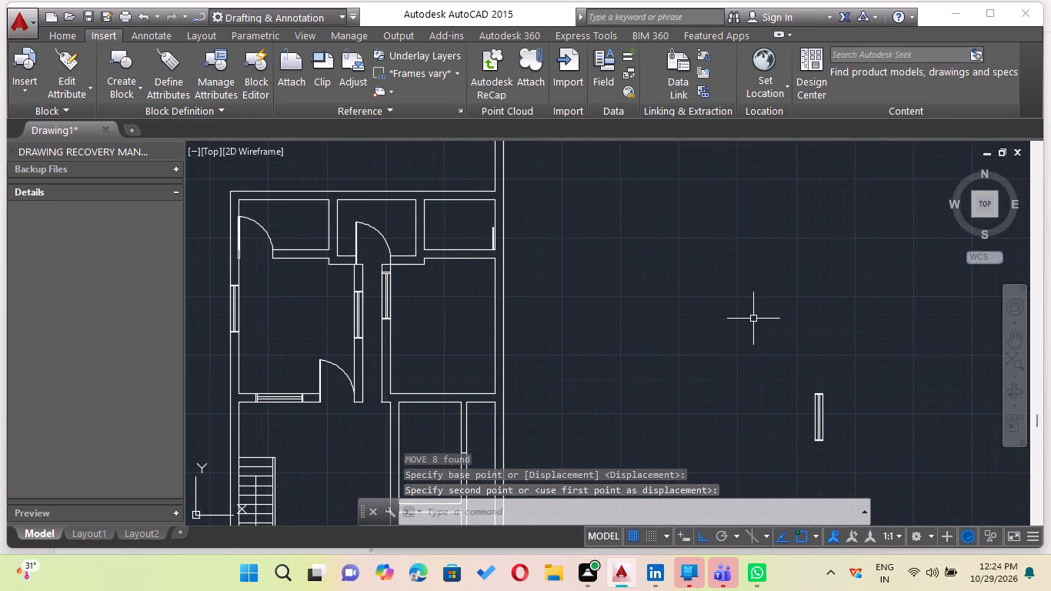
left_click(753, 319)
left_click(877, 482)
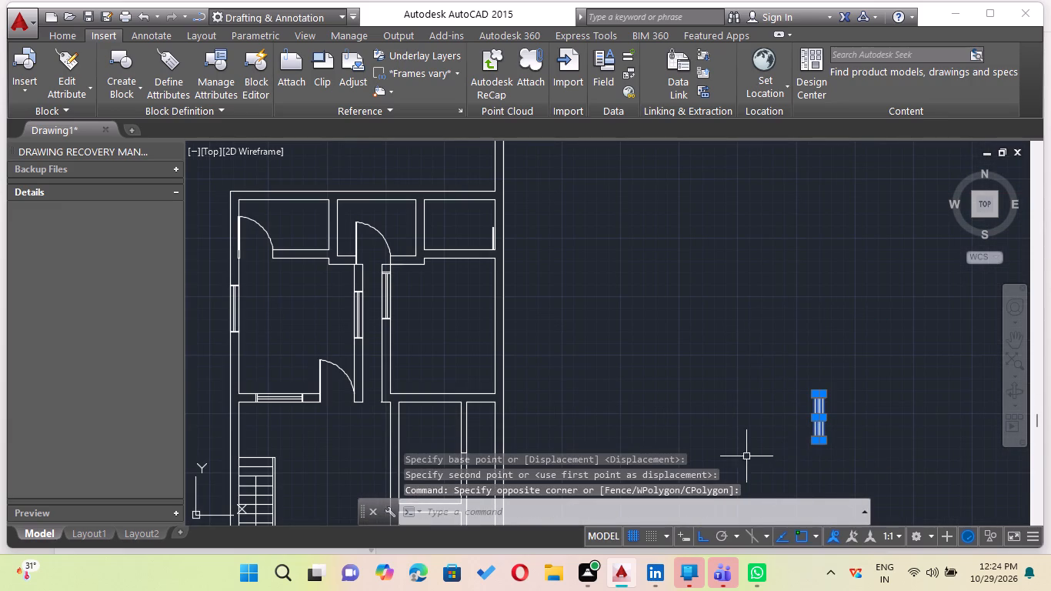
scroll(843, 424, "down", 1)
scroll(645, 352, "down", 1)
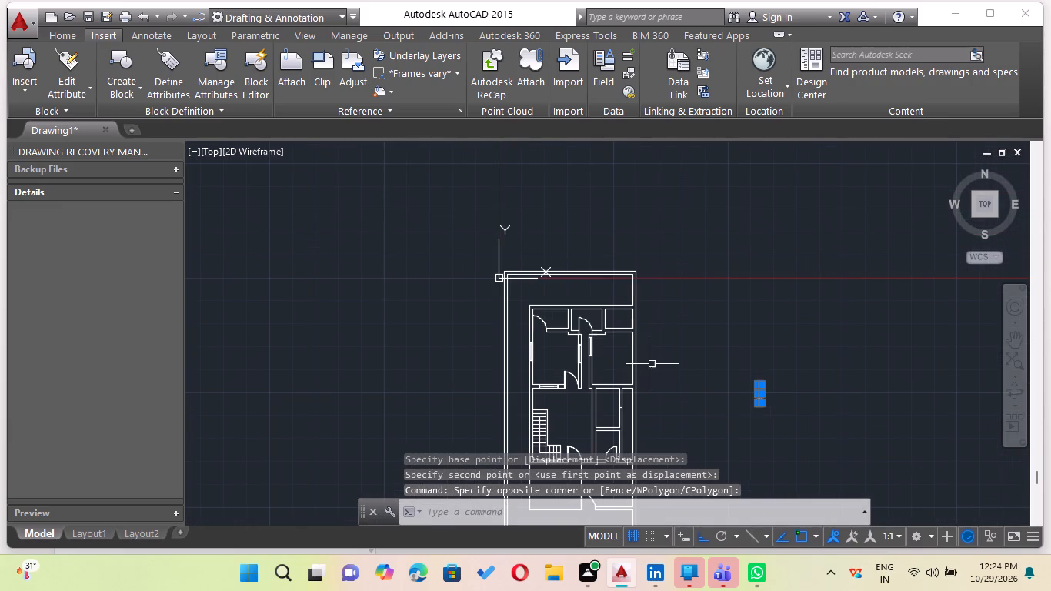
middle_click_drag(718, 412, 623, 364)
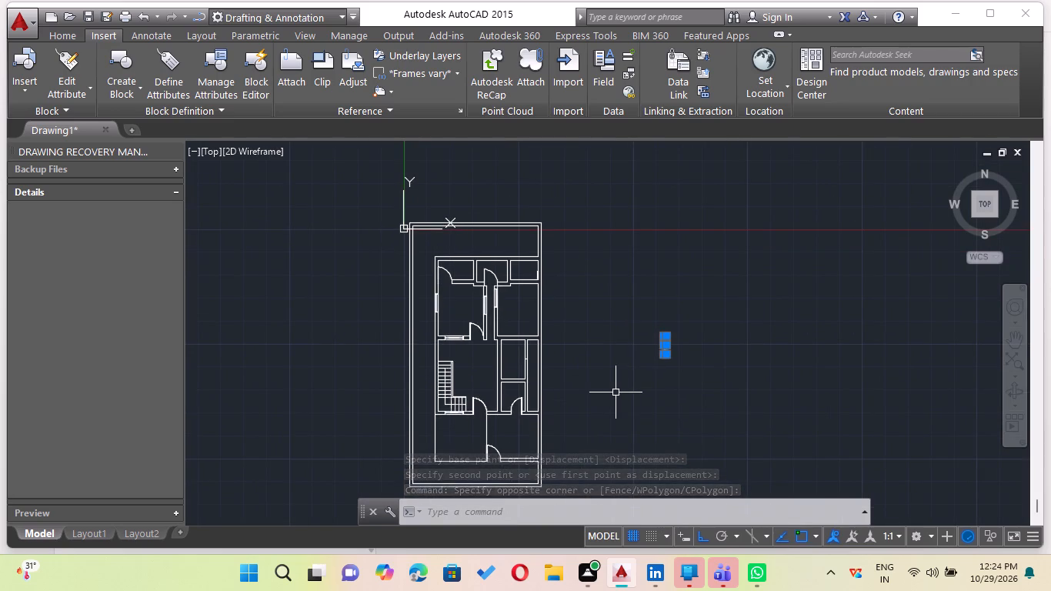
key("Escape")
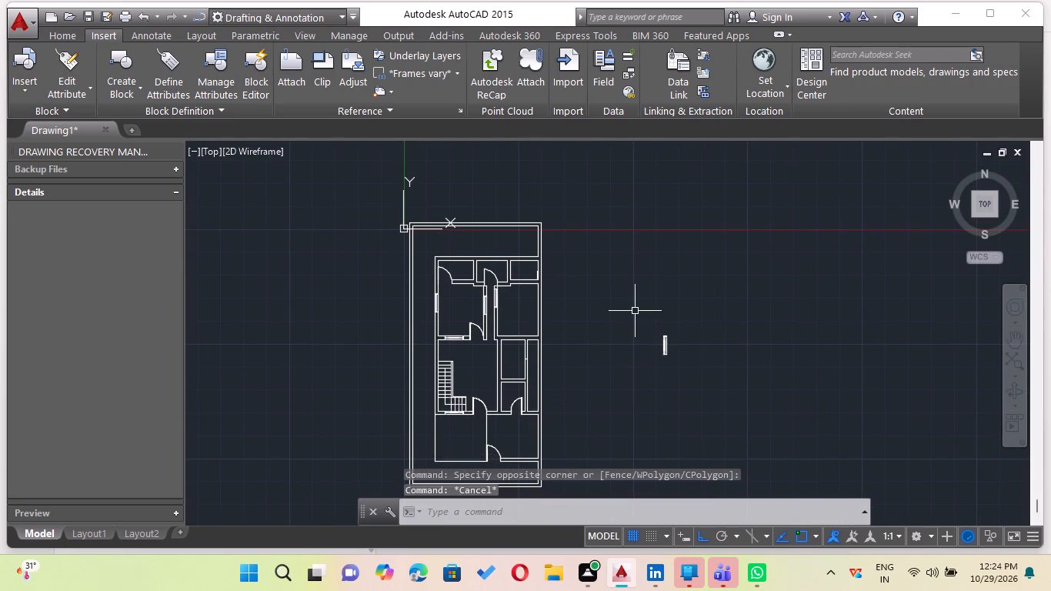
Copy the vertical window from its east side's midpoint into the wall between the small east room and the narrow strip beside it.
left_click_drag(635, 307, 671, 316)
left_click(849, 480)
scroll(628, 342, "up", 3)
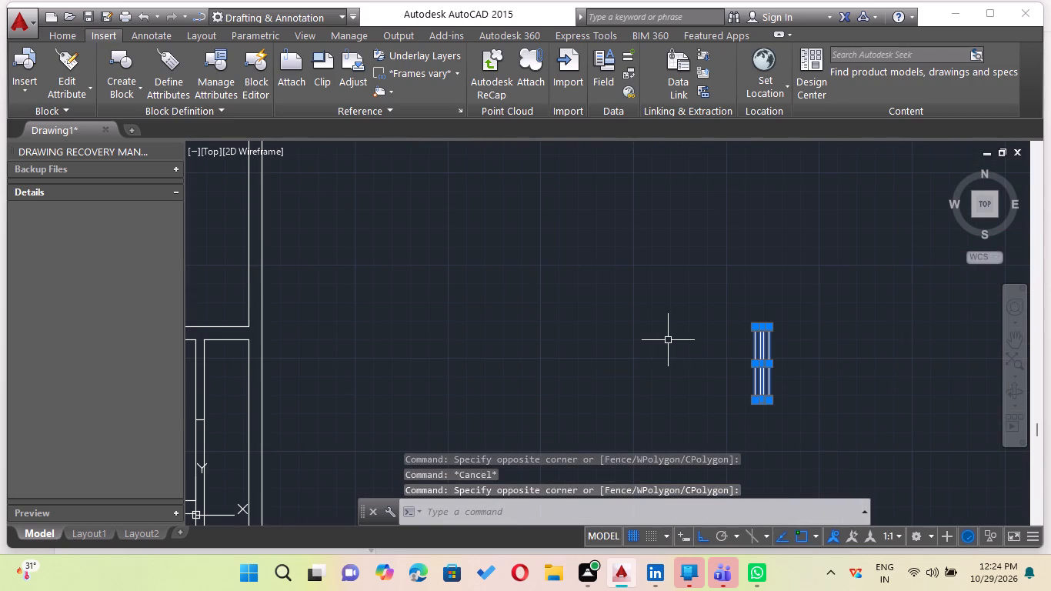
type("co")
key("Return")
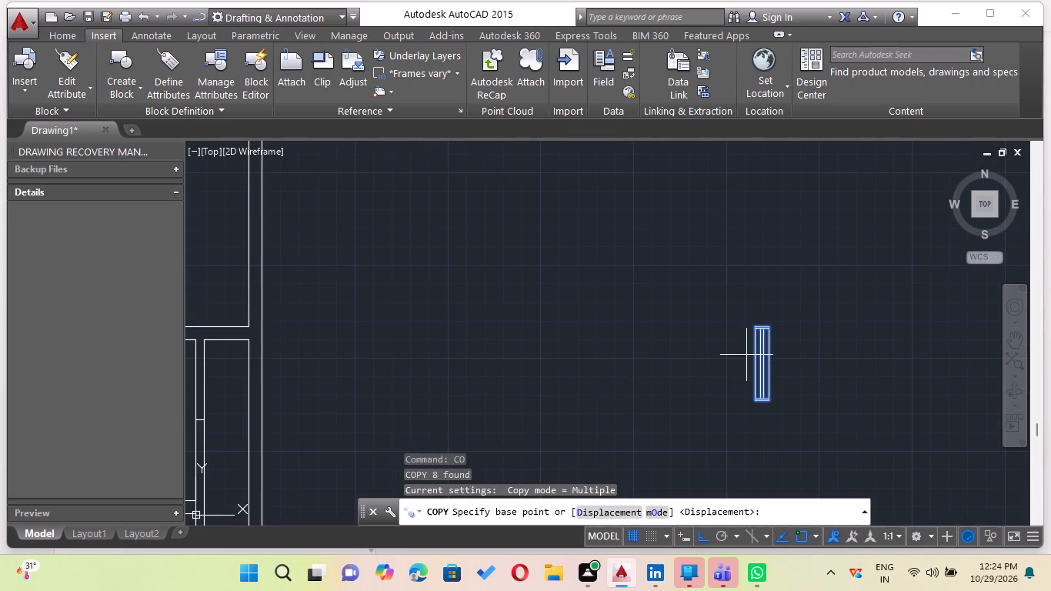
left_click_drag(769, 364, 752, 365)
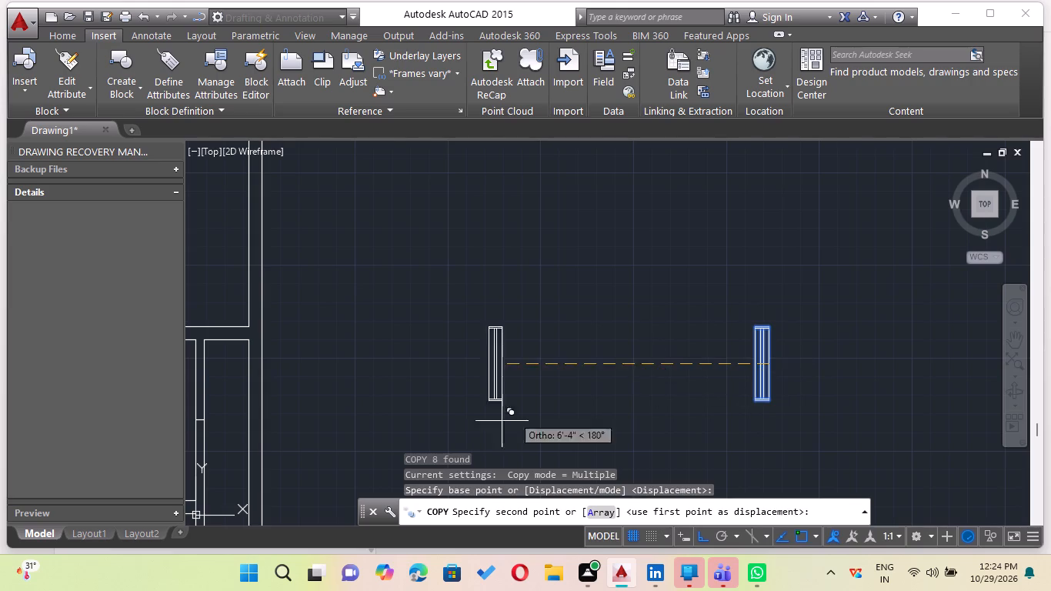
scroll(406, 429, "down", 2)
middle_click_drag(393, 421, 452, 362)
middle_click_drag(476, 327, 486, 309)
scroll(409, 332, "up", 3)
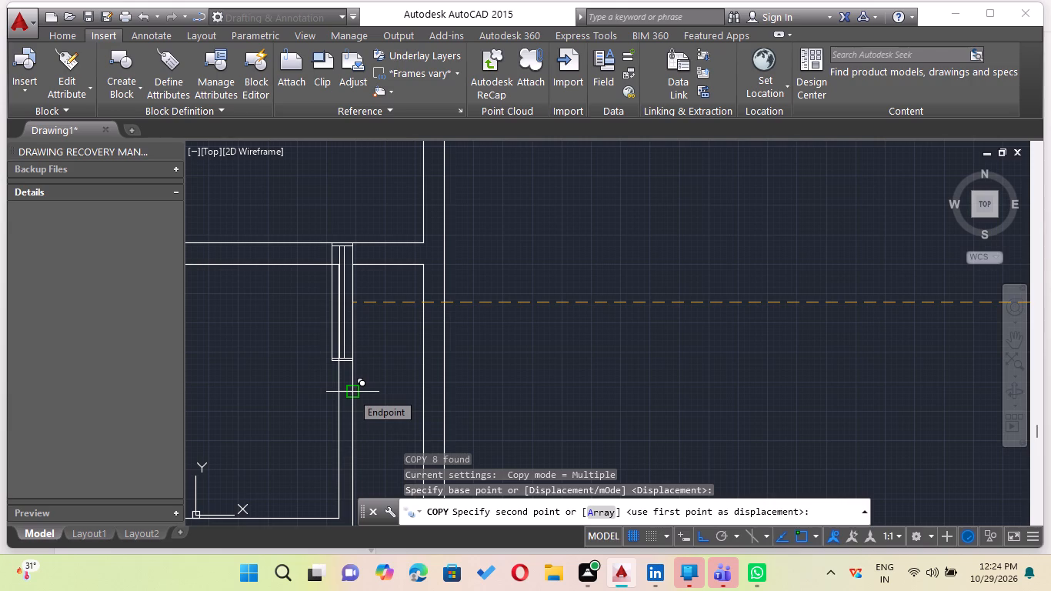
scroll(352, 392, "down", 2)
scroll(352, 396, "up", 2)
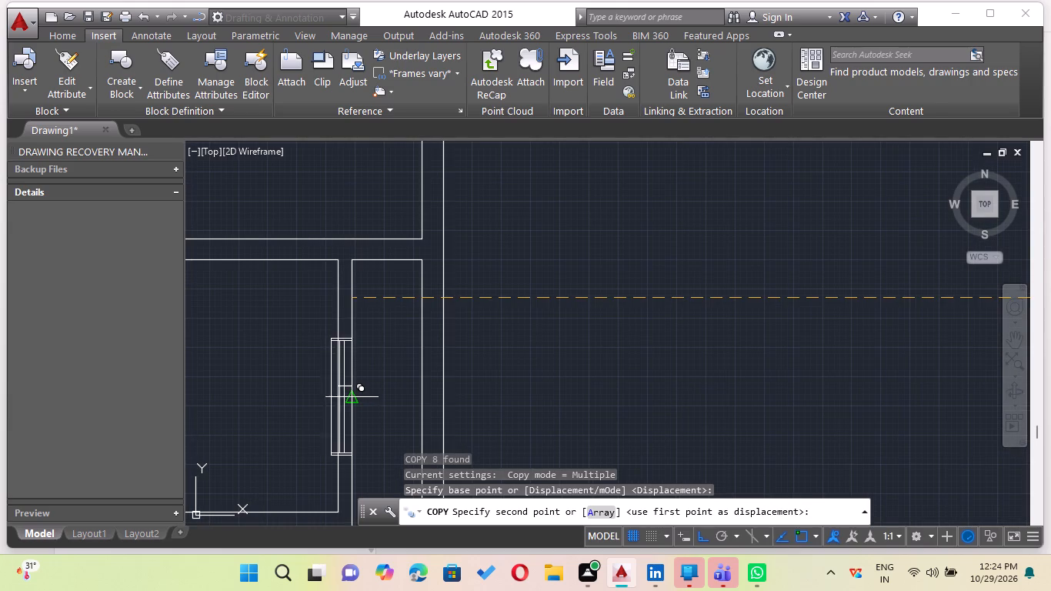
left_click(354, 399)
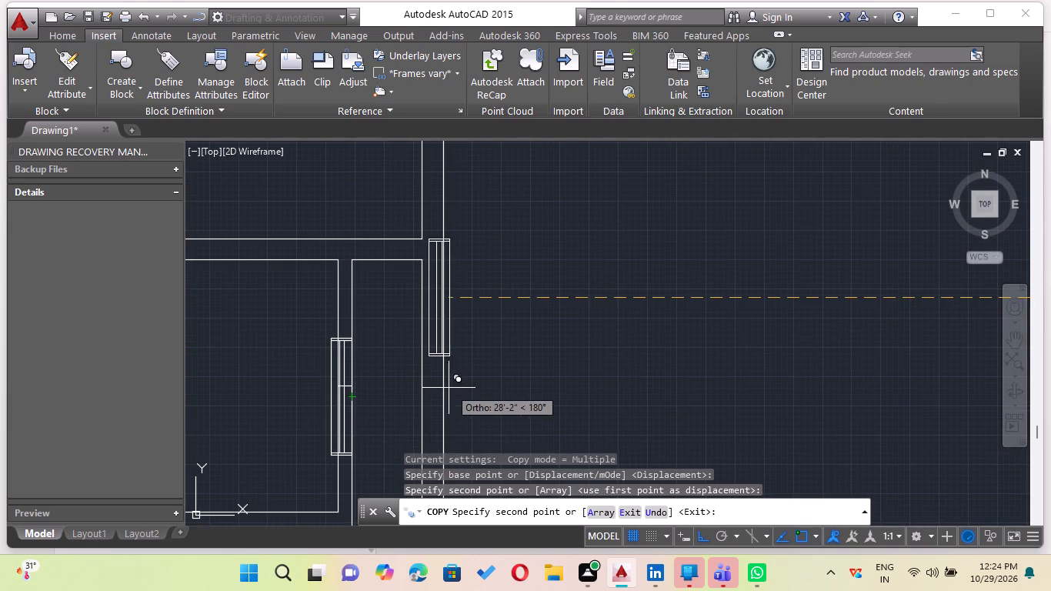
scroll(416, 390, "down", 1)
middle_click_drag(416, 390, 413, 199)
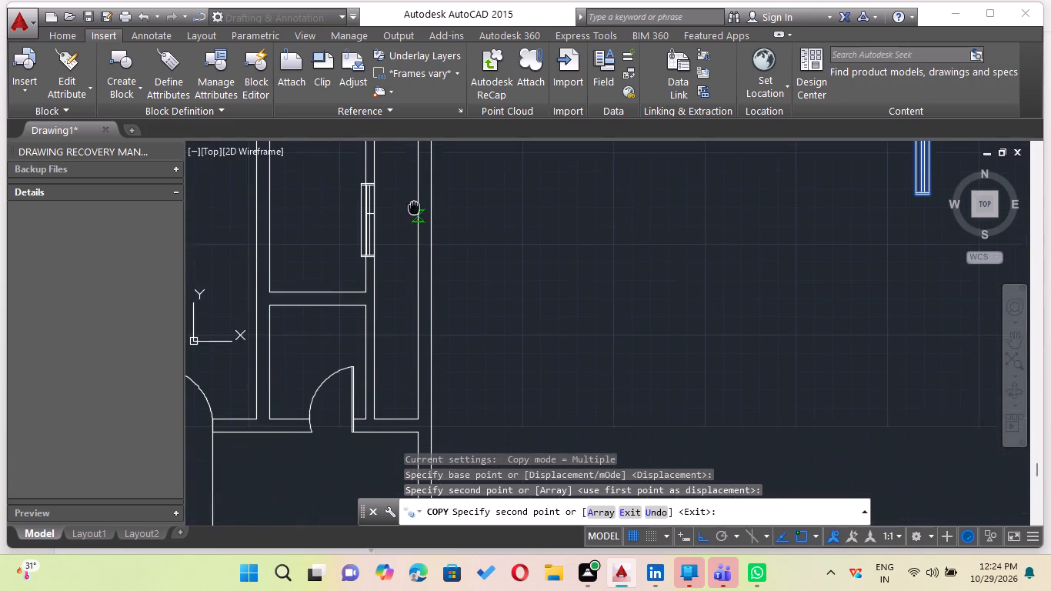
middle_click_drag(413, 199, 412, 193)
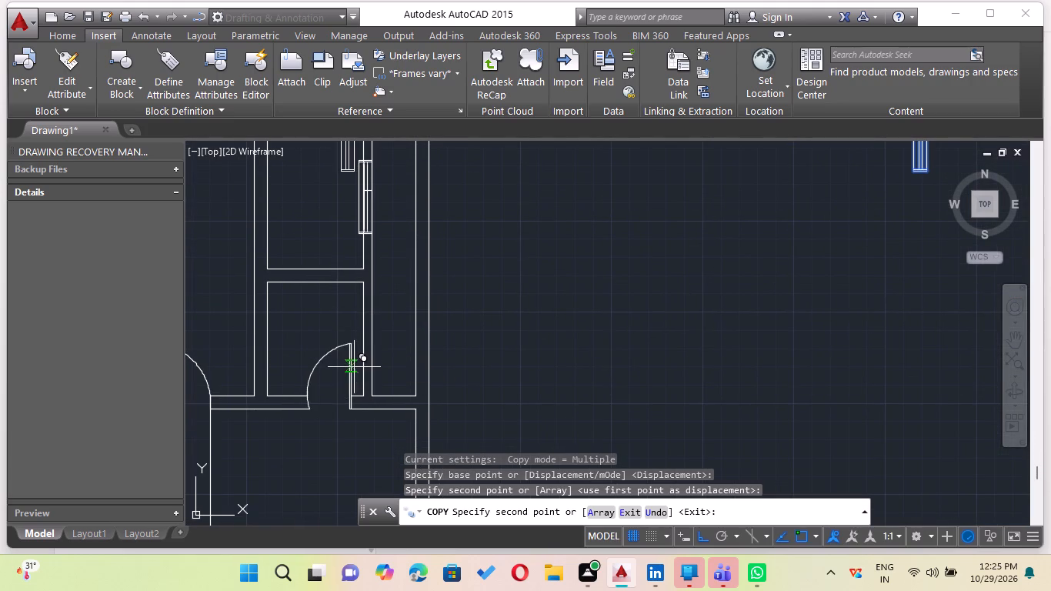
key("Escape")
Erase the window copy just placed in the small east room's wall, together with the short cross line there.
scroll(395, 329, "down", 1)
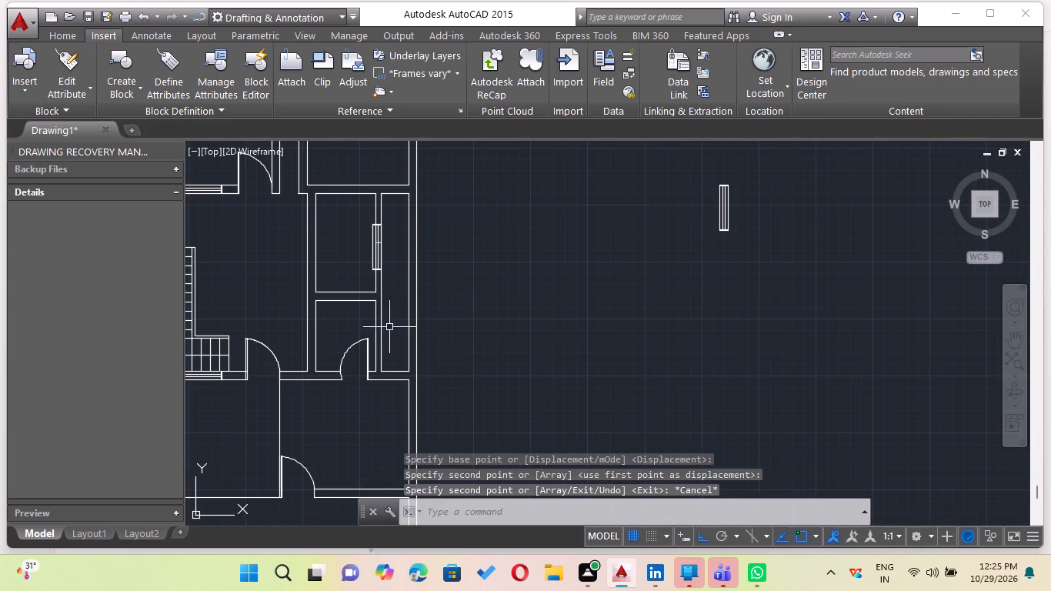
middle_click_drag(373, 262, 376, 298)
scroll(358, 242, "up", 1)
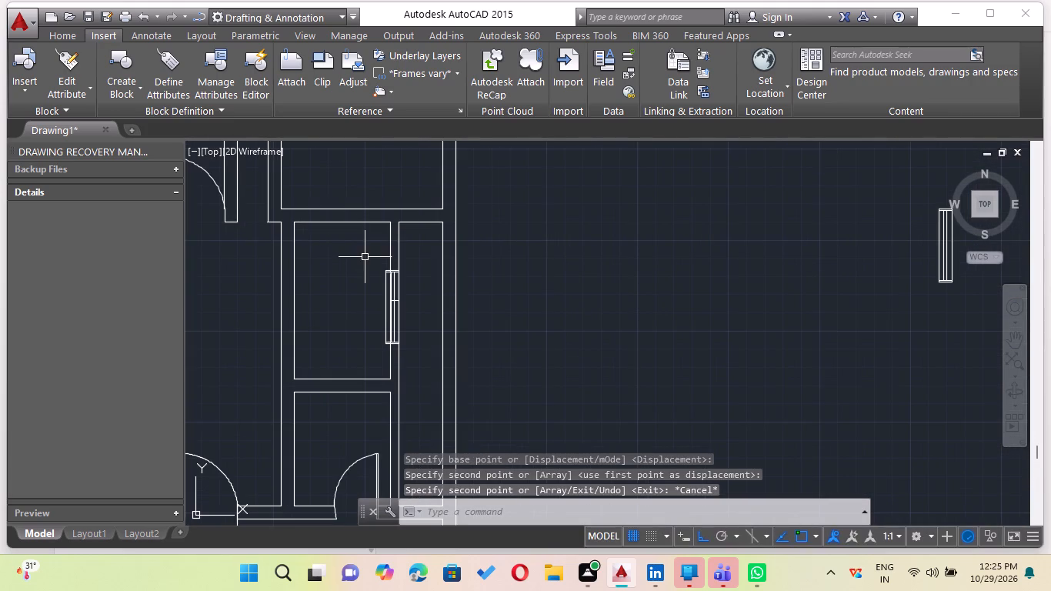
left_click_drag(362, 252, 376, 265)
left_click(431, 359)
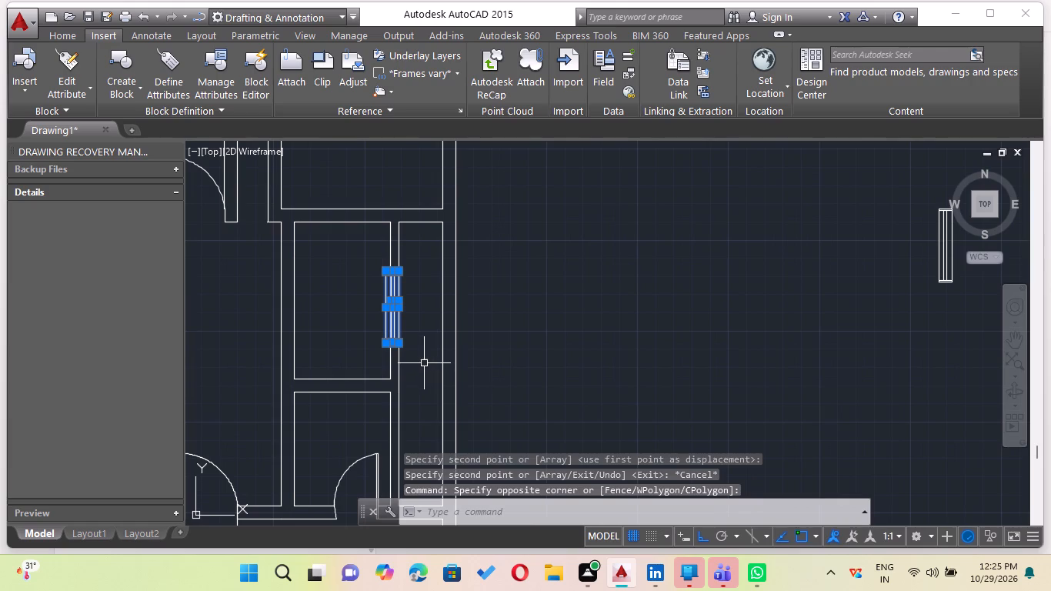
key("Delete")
Draw a short cross line through the small east room's east wall, from the midpoint of its west face to its east face.
key("l")
key("Return")
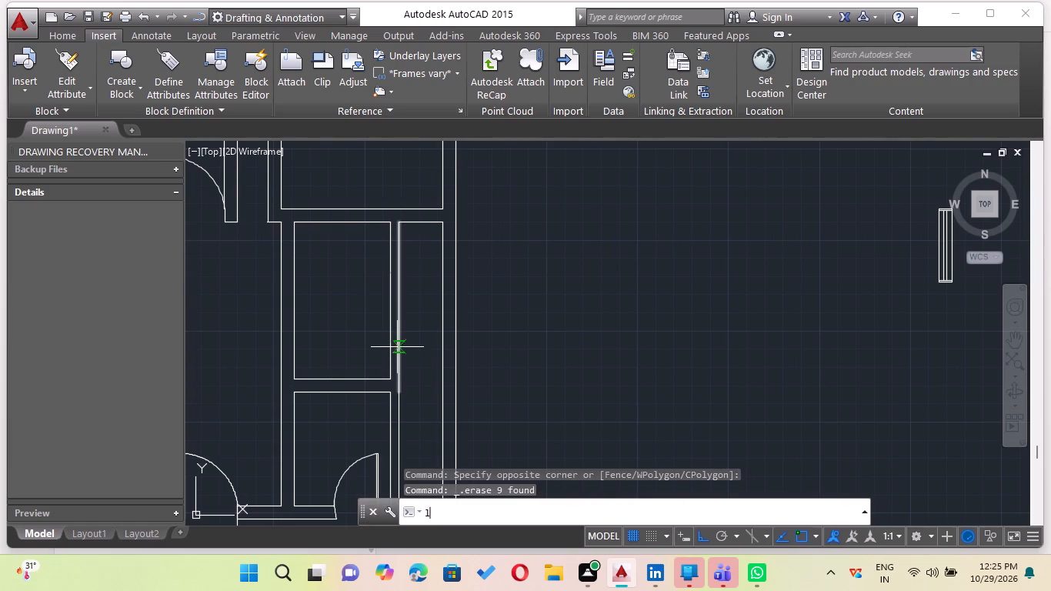
scroll(408, 311, "up", 2)
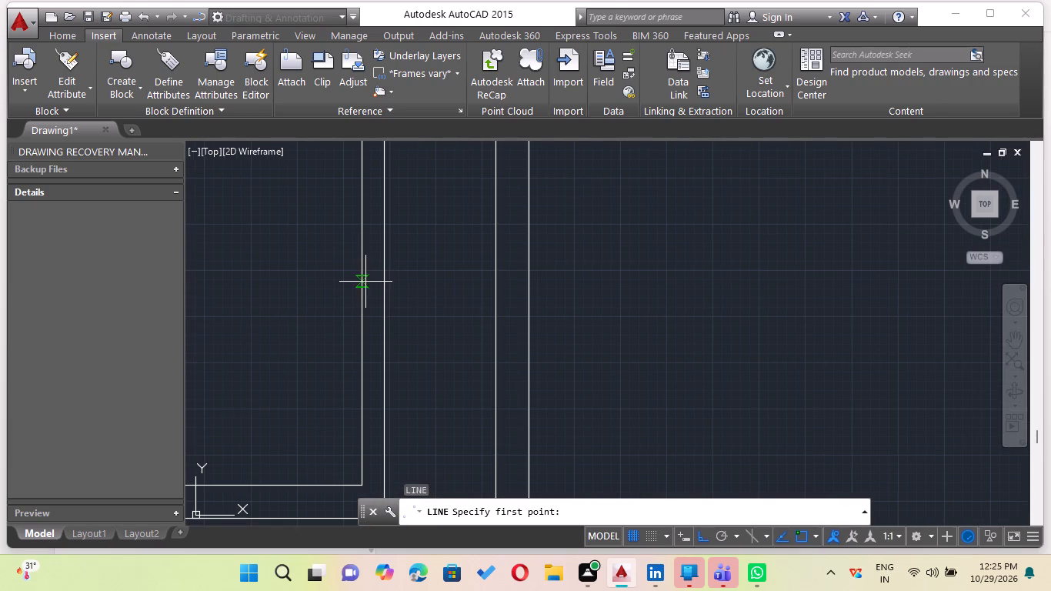
scroll(365, 280, "down", 1)
middle_click_drag(365, 280, 360, 357)
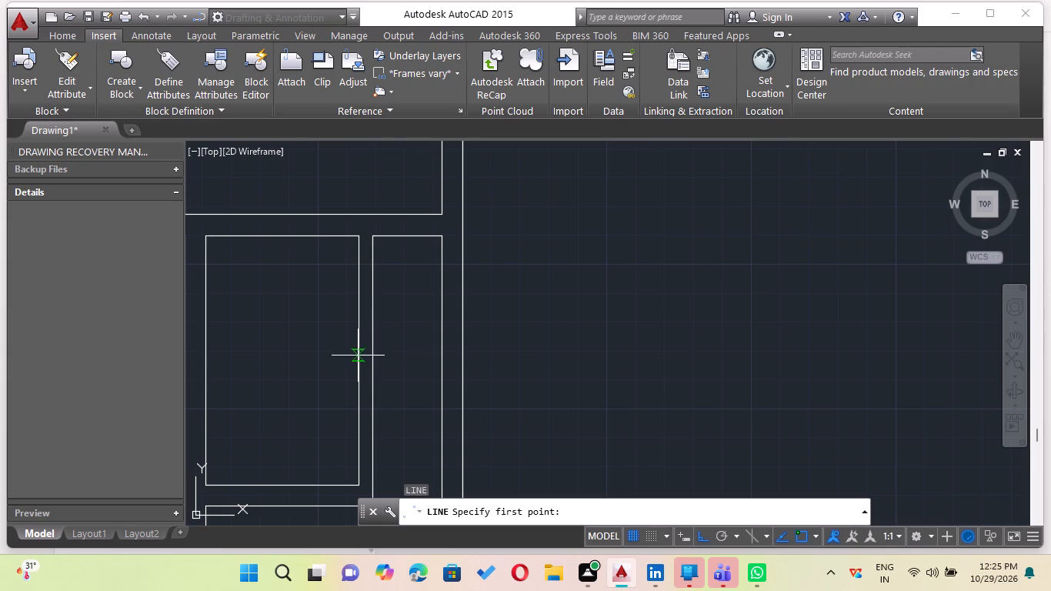
left_click(358, 363)
scroll(402, 355, "up", 4)
scroll(267, 363, "down", 2)
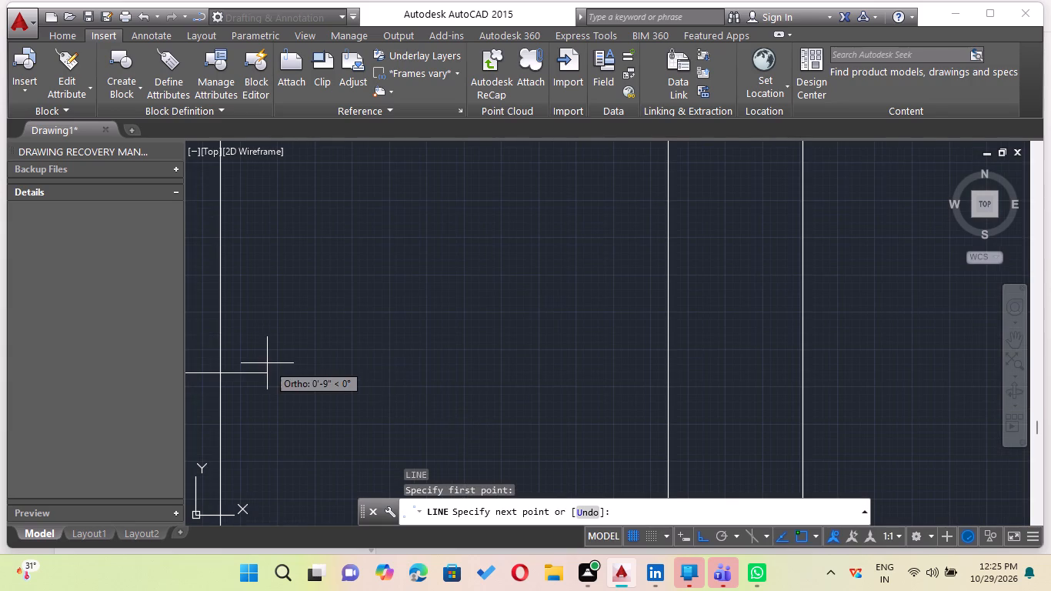
left_click(250, 364)
scroll(268, 369, "down", 2)
middle_click(315, 369)
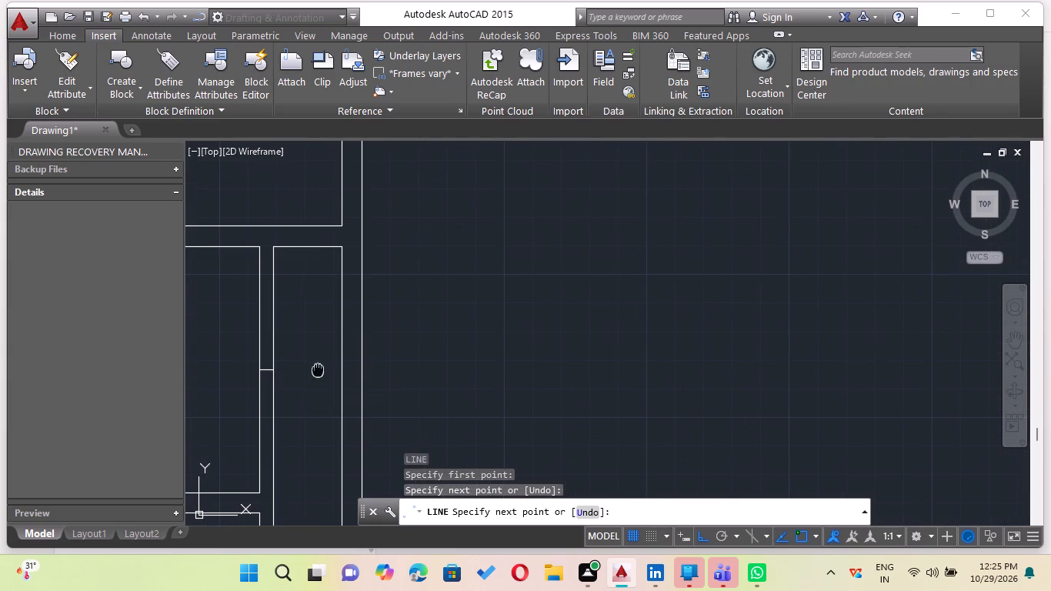
key("Escape")
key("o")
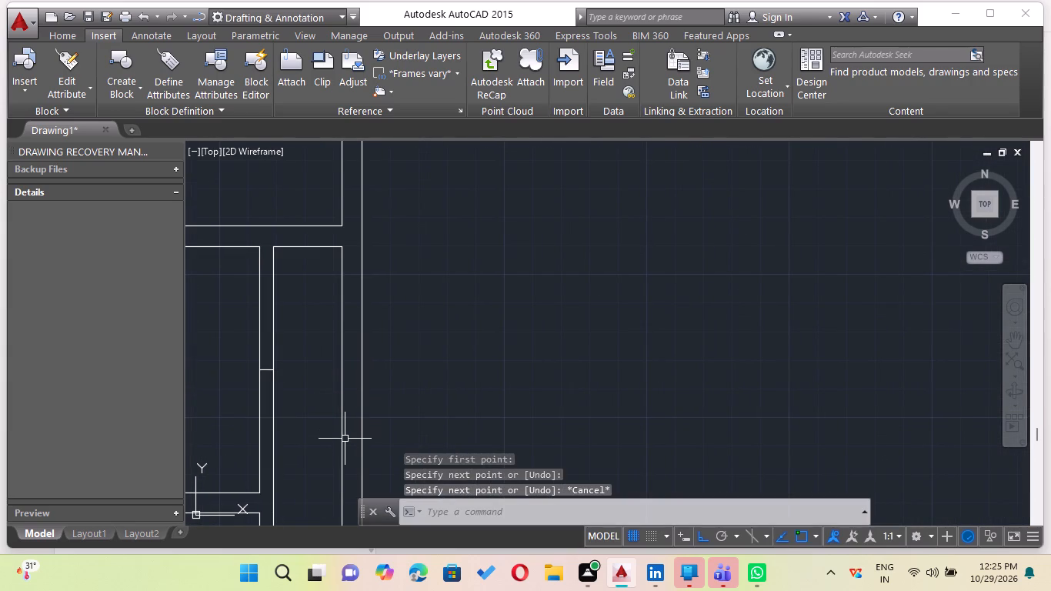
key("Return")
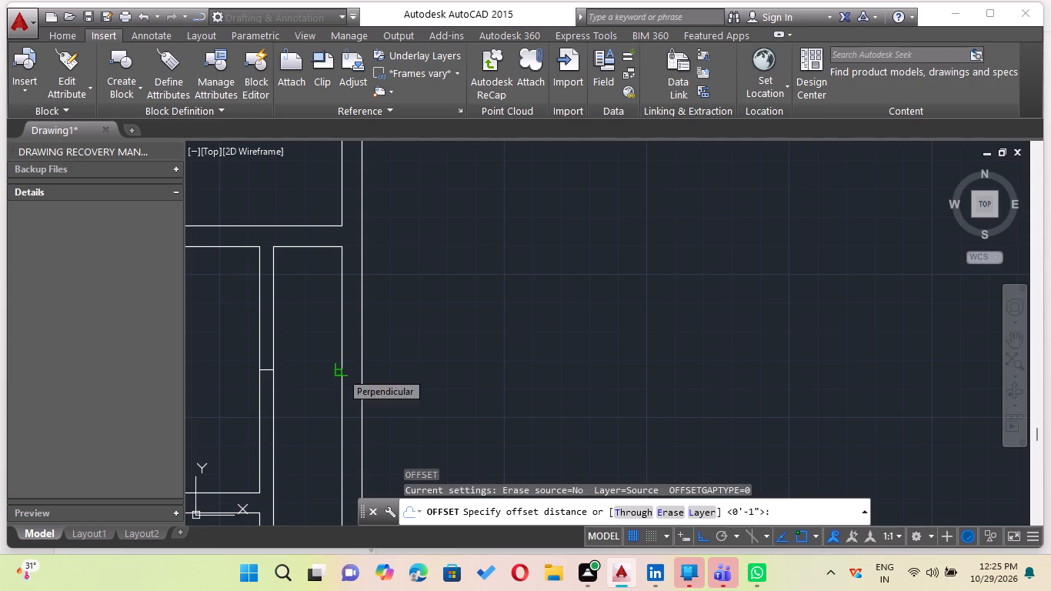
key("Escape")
Offset the short cross line 2' to the north and 2' to the south within the wall.
key("o")
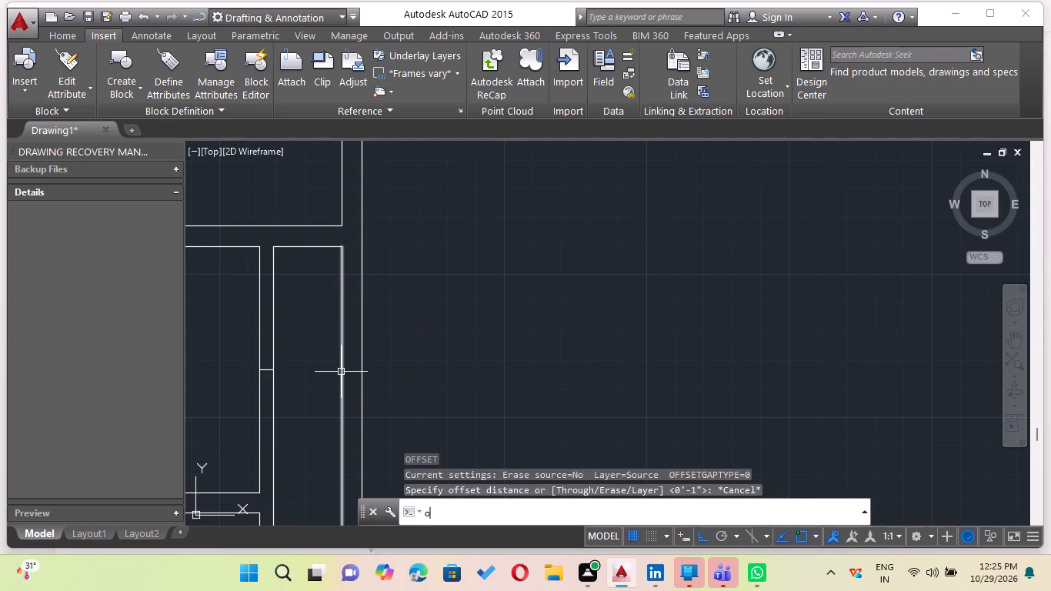
key("Return")
type("2'")
key("Return")
scroll(259, 356, "up", 1)
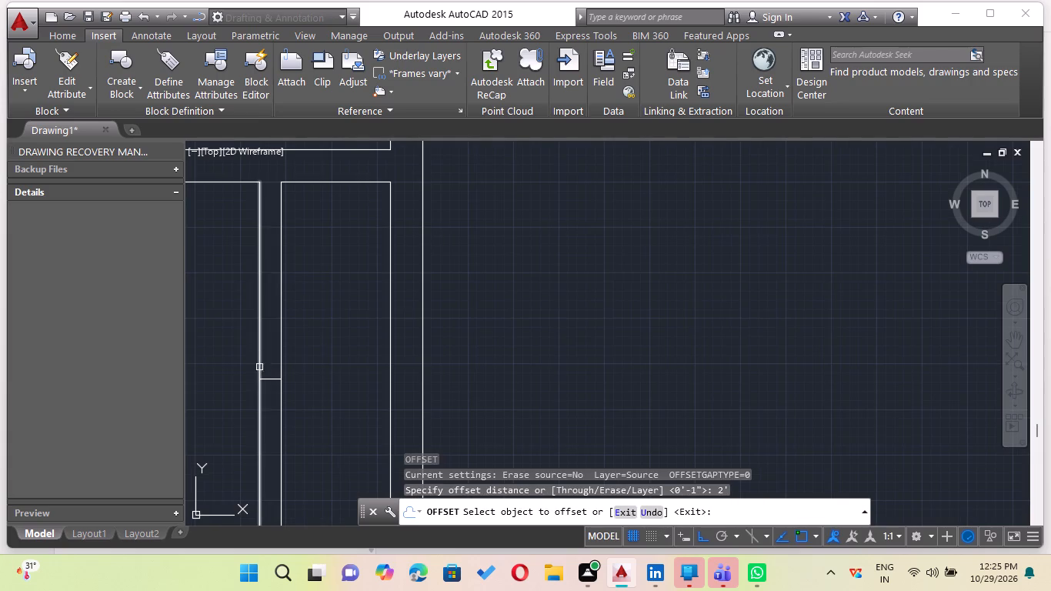
left_click(269, 377)
left_click(280, 350)
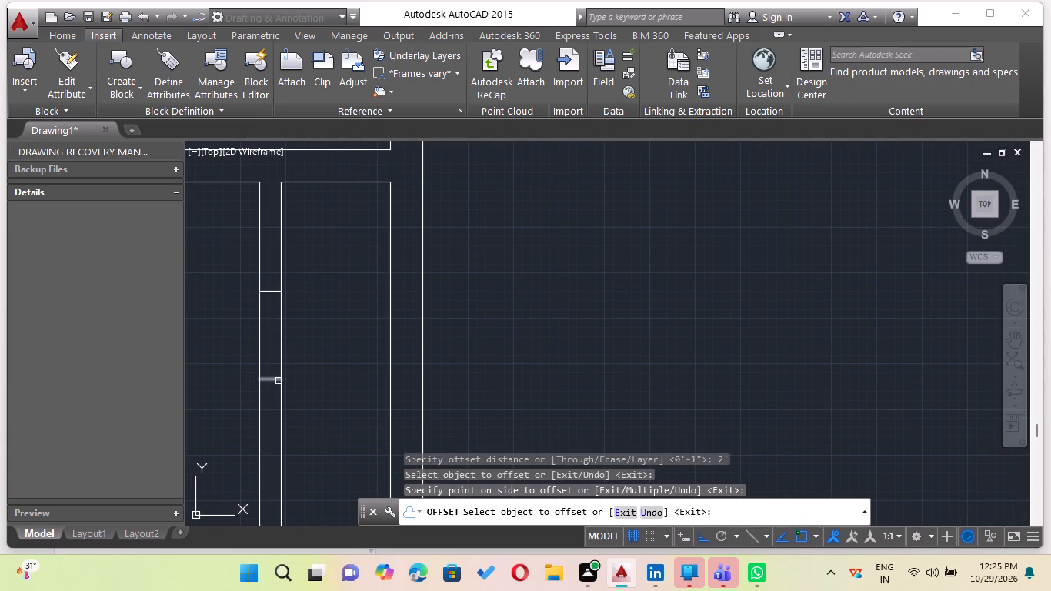
left_click(272, 377)
left_click(269, 403)
key("Escape")
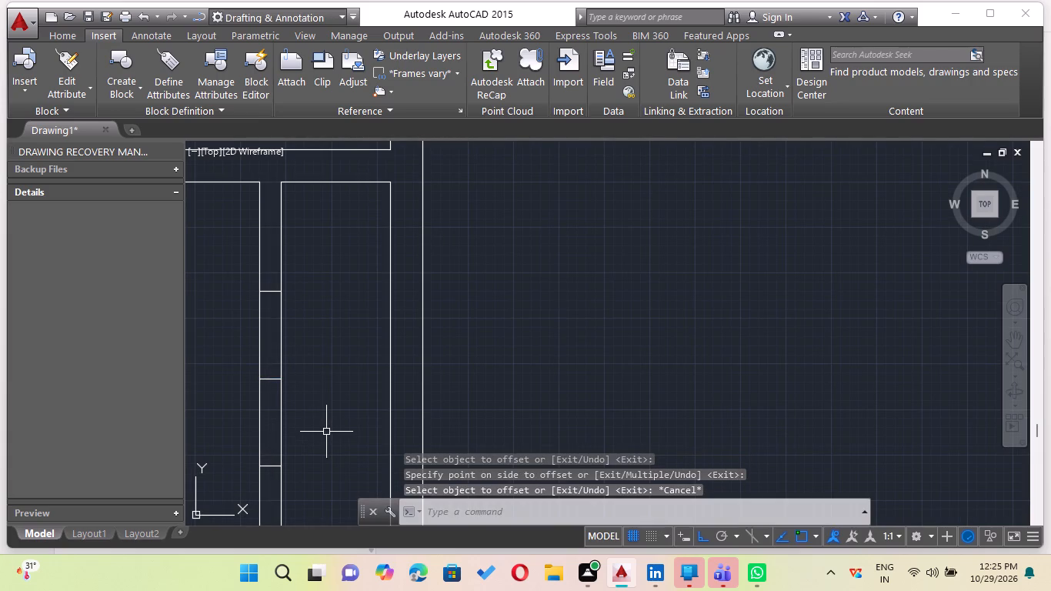
Draw a vertical centre line along the wall between the midpoints of the two outer cross lines.
key("l")
key("Return")
left_click_drag(271, 289, 271, 301)
left_click(275, 466)
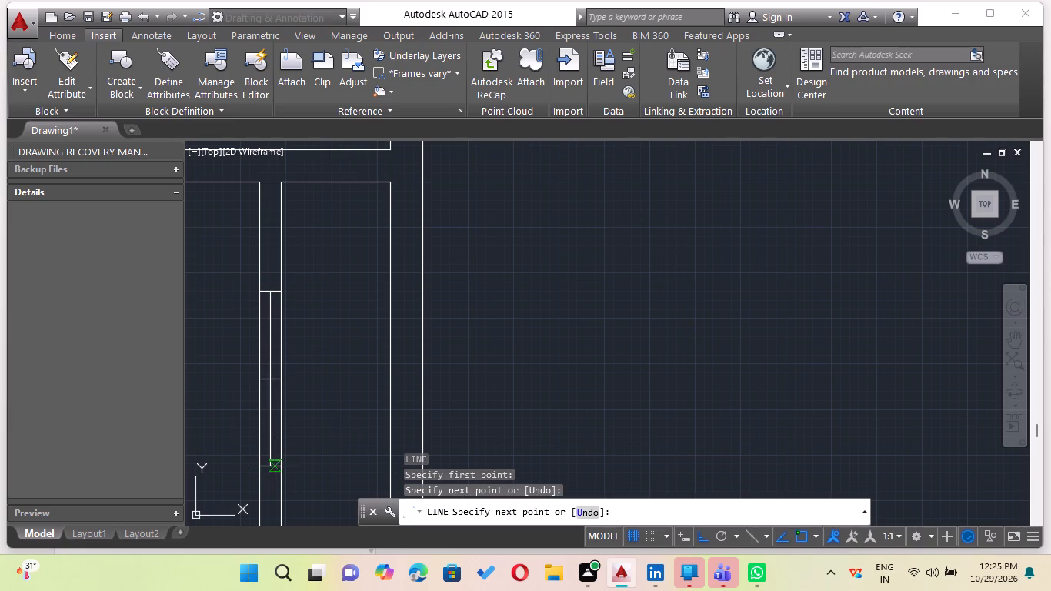
key("Escape")
Offset the window's vertical centre line 1" to the east and 1" to the west.
key("o")
key("Return")
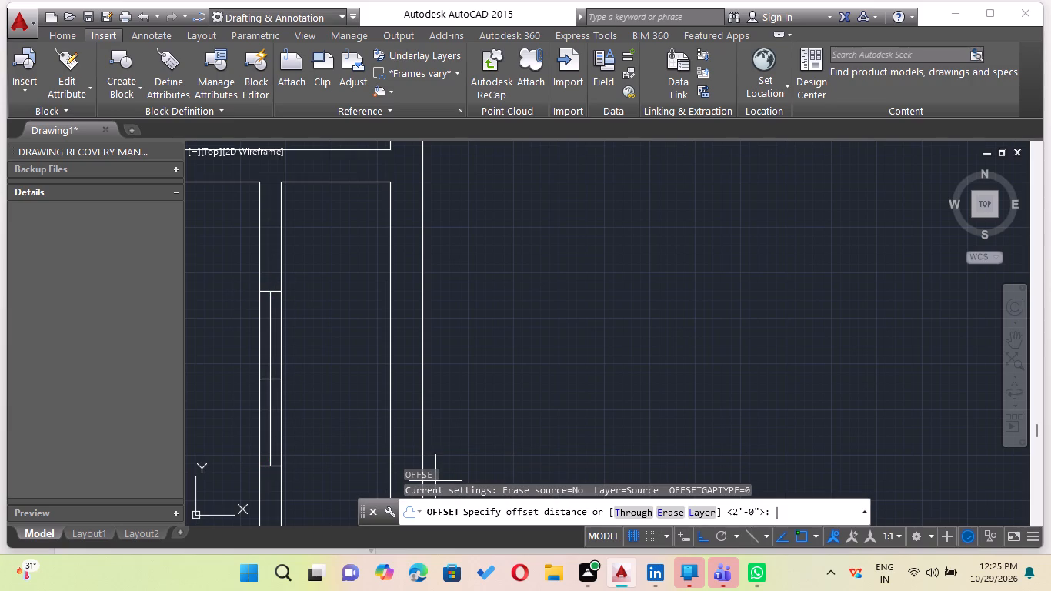
key("1")
key("shift+quotedbl")
key("Return")
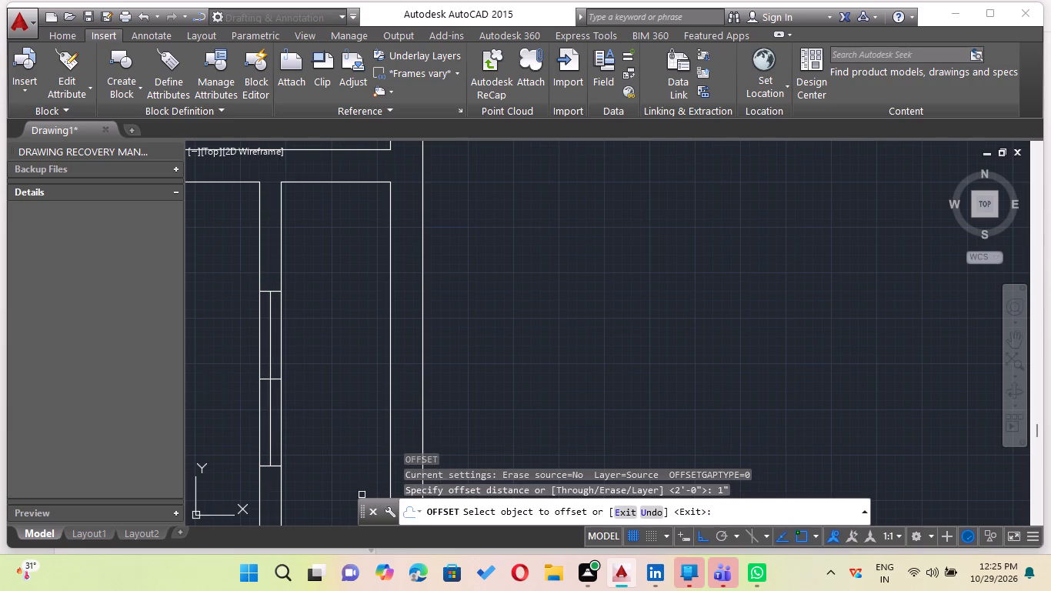
scroll(282, 352, "up", 2)
left_click(253, 346)
left_click(267, 348)
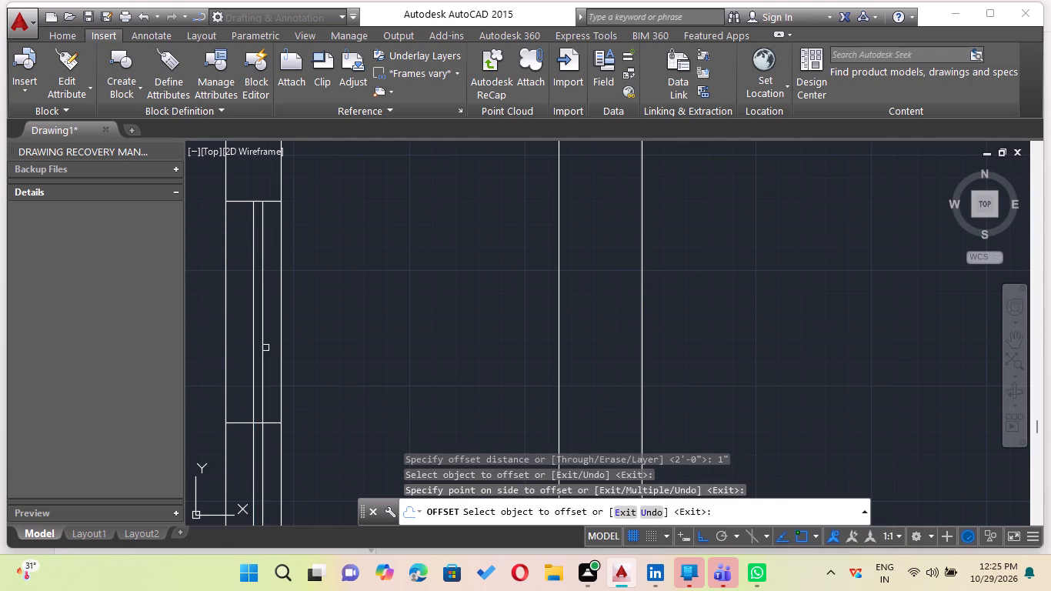
left_click_drag(254, 345, 239, 339)
left_click(218, 326)
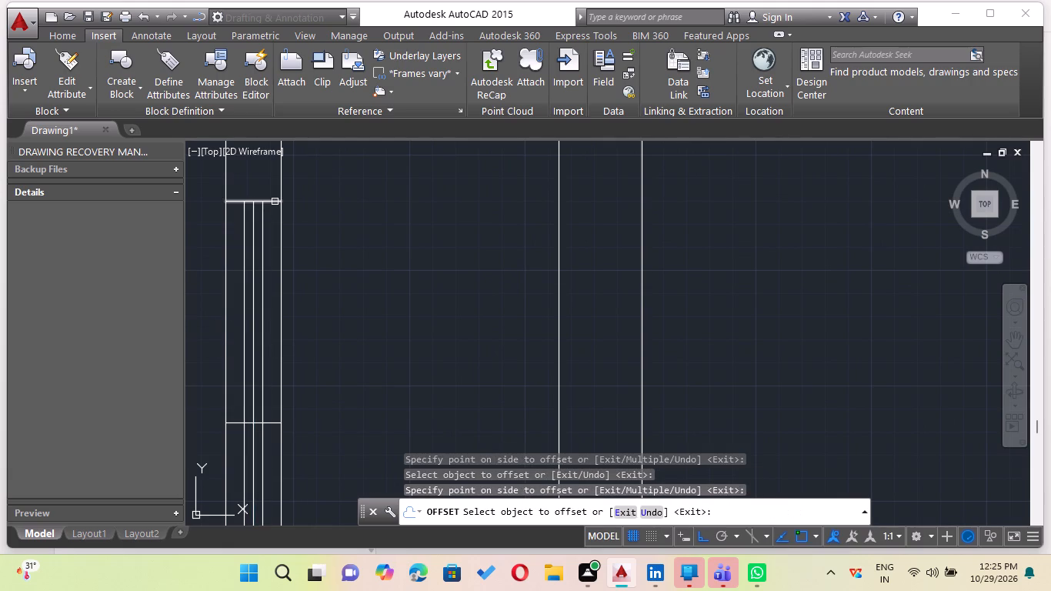
Offset the window's north and south end lines 1" outward to form the frame ends.
left_click(275, 202)
left_click(272, 179)
scroll(268, 275, "down", 1)
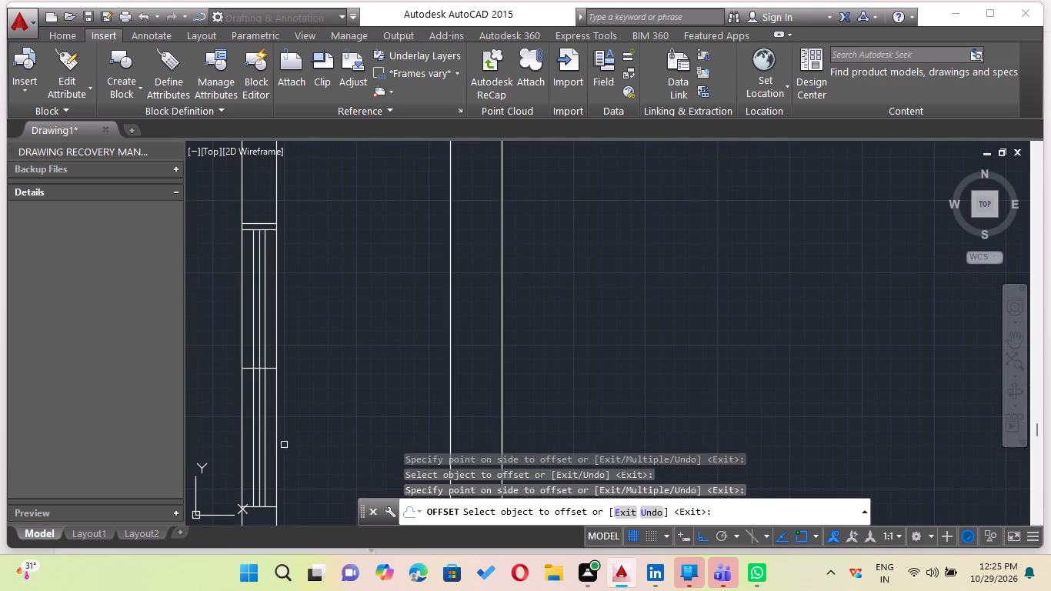
scroll(275, 442, "down", 1)
middle_click_drag(275, 442, 301, 273)
scroll(284, 330, "up", 3)
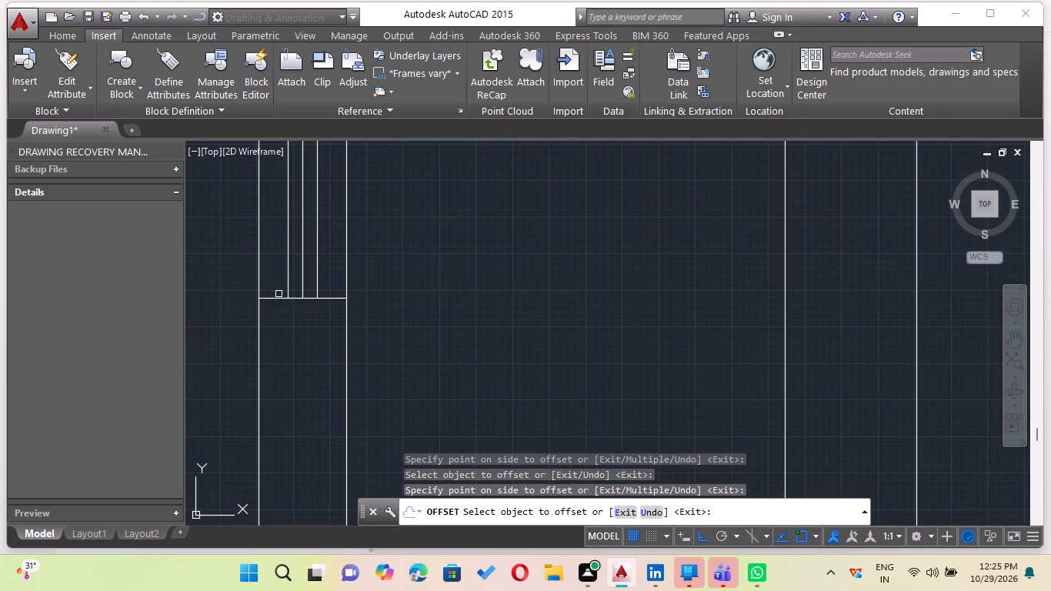
left_click_drag(278, 299, 277, 314)
left_click_drag(277, 374, 295, 380)
key("Escape")
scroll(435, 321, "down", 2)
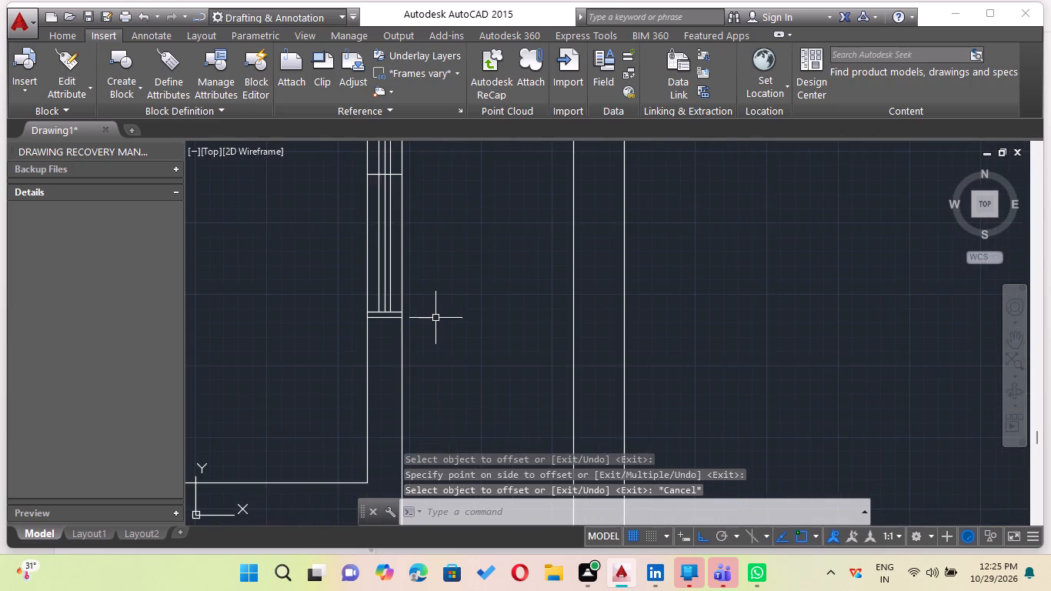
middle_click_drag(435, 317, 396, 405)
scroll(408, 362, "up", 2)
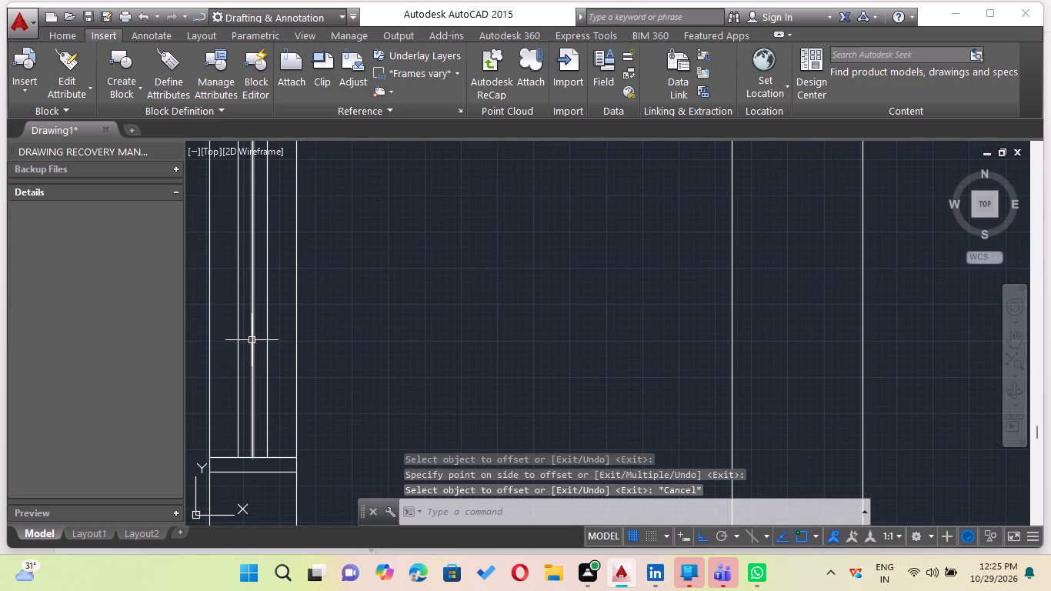
Delete the 4' window's original vertical centre line and its middle cross line.
left_click(252, 339)
scroll(354, 281, "down", 2)
middle_click_drag(339, 295, 354, 525)
scroll(336, 428, "up", 3)
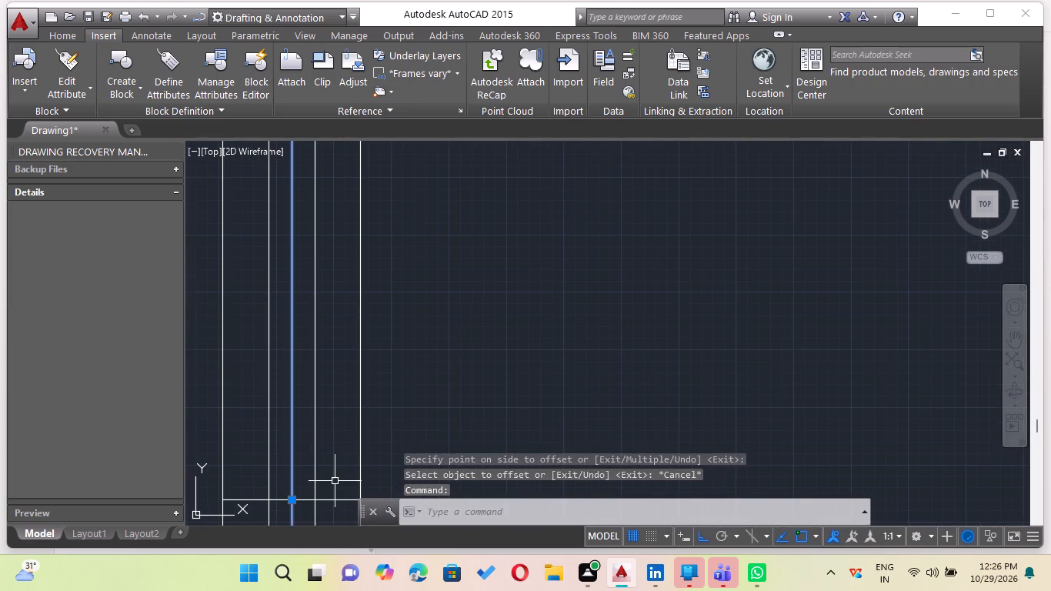
left_click(336, 499)
key("Delete")
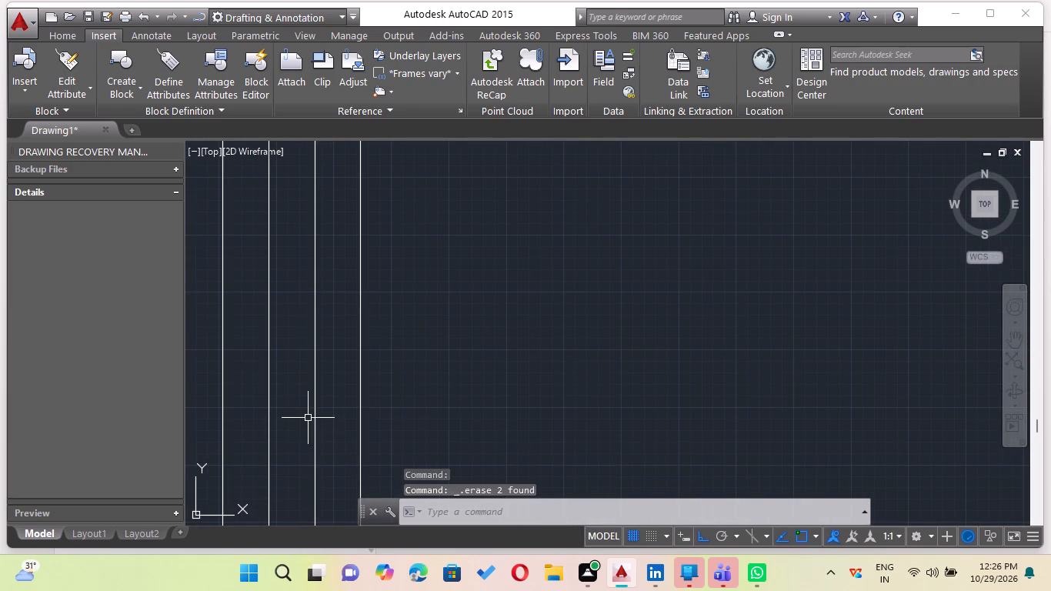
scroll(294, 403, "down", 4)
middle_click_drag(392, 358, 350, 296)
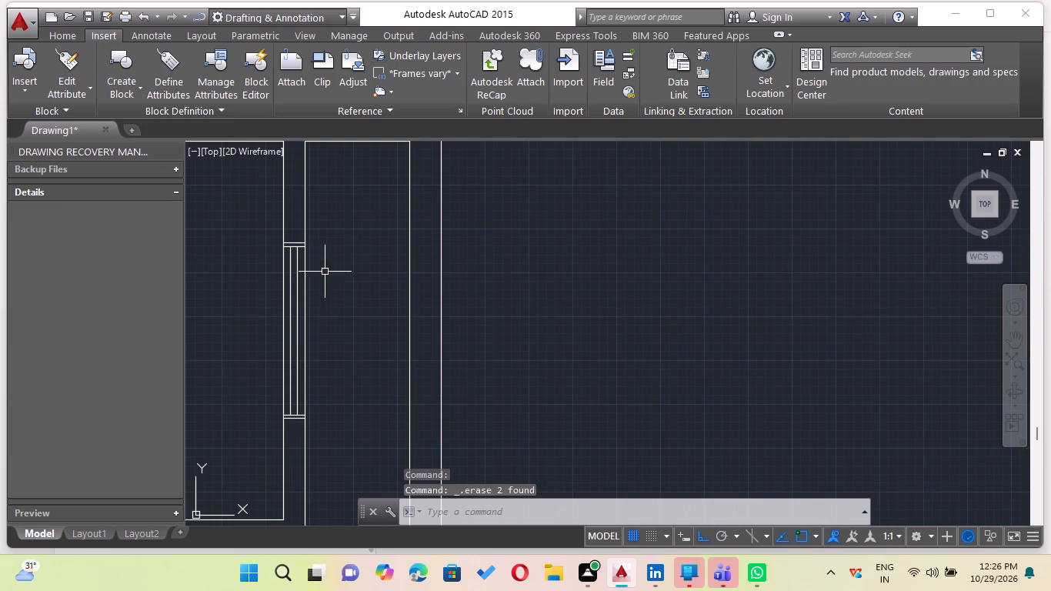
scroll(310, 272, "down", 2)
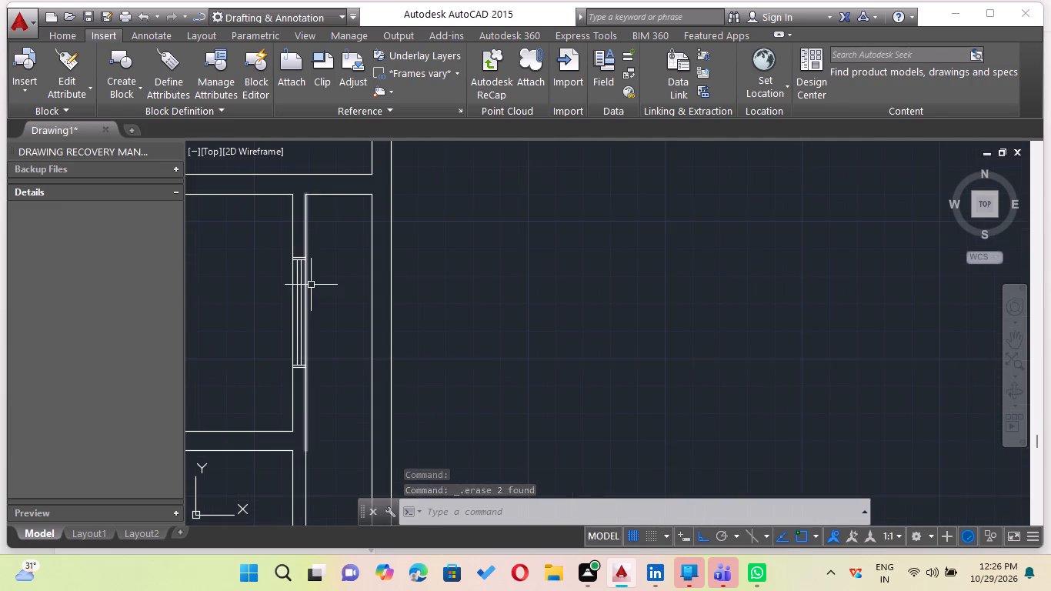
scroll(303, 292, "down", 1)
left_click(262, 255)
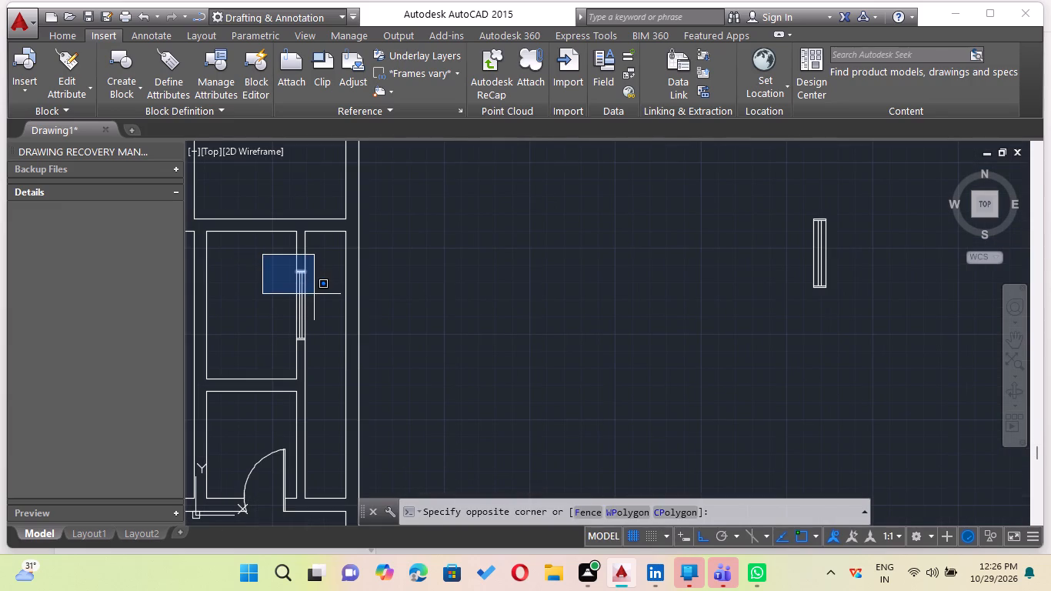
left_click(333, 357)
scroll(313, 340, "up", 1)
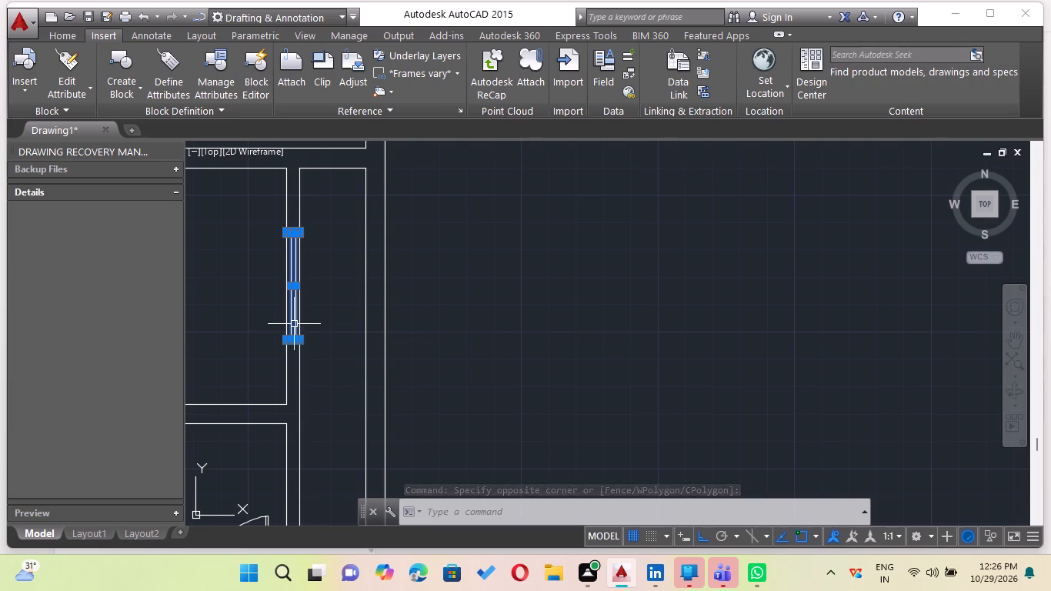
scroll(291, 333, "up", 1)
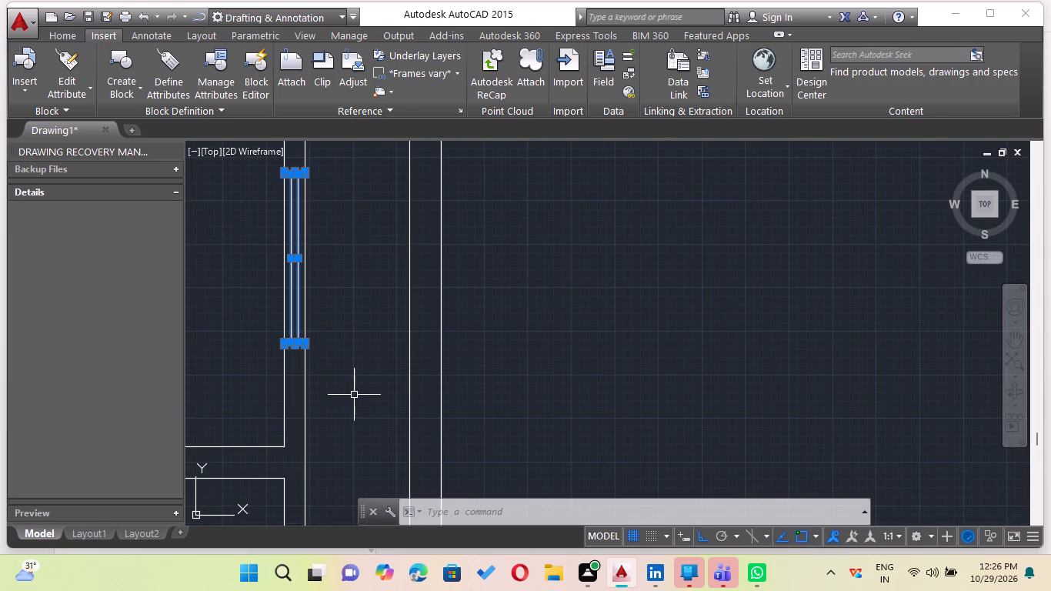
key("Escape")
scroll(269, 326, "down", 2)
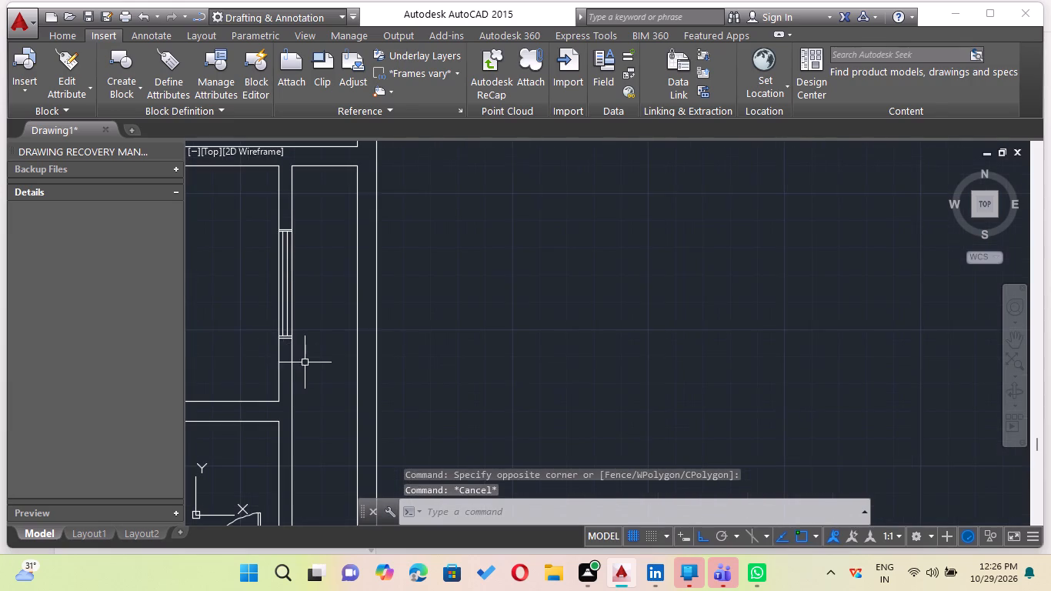
Draw a short line across the same thin wall at its midpoint beside the small room with the door to the south.
key("l")
key("Return")
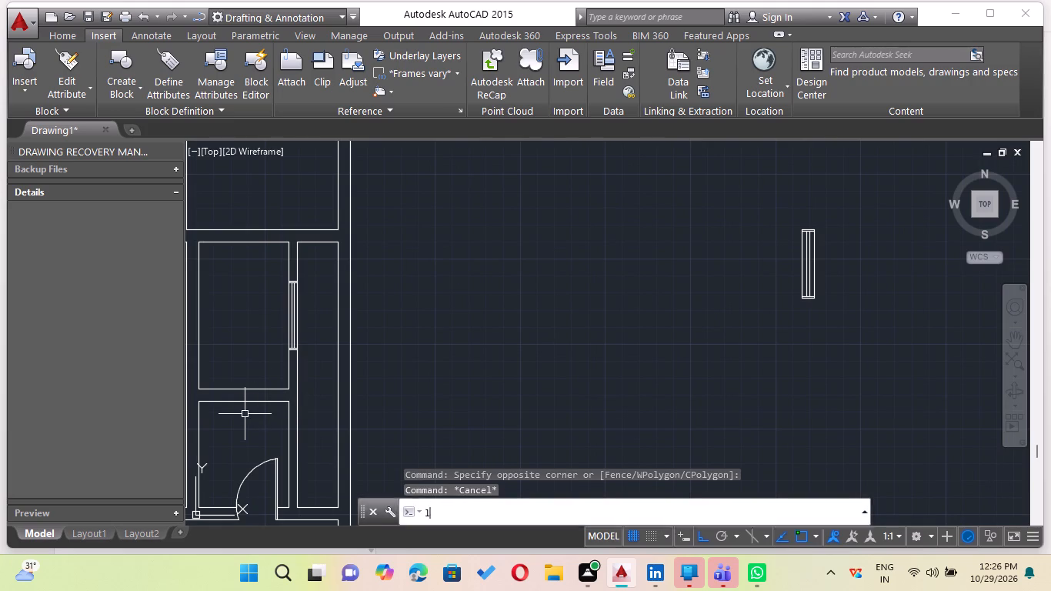
scroll(245, 443, "up", 1)
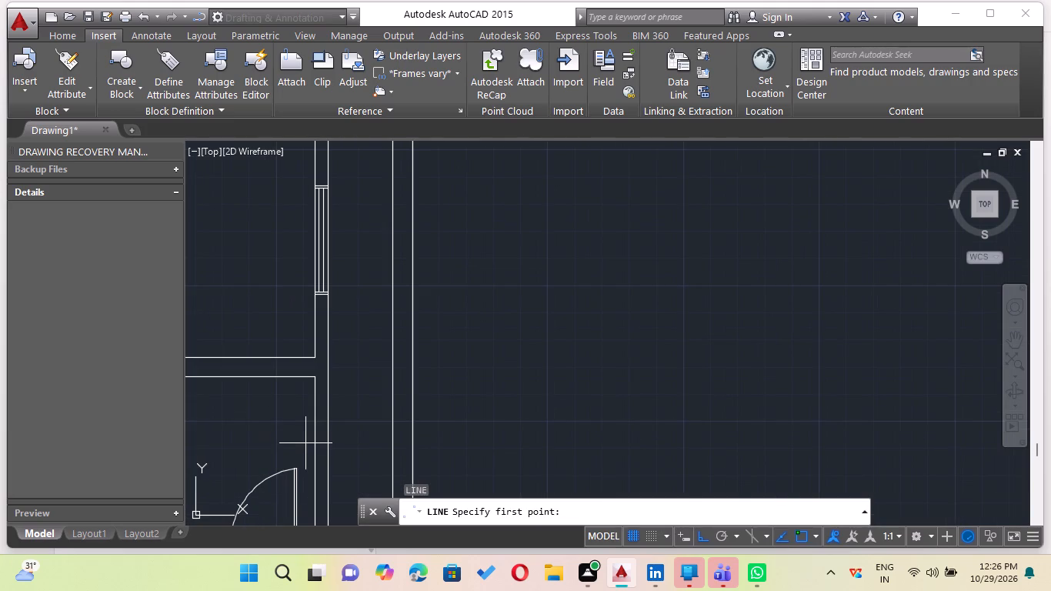
middle_click_drag(334, 486, 341, 340)
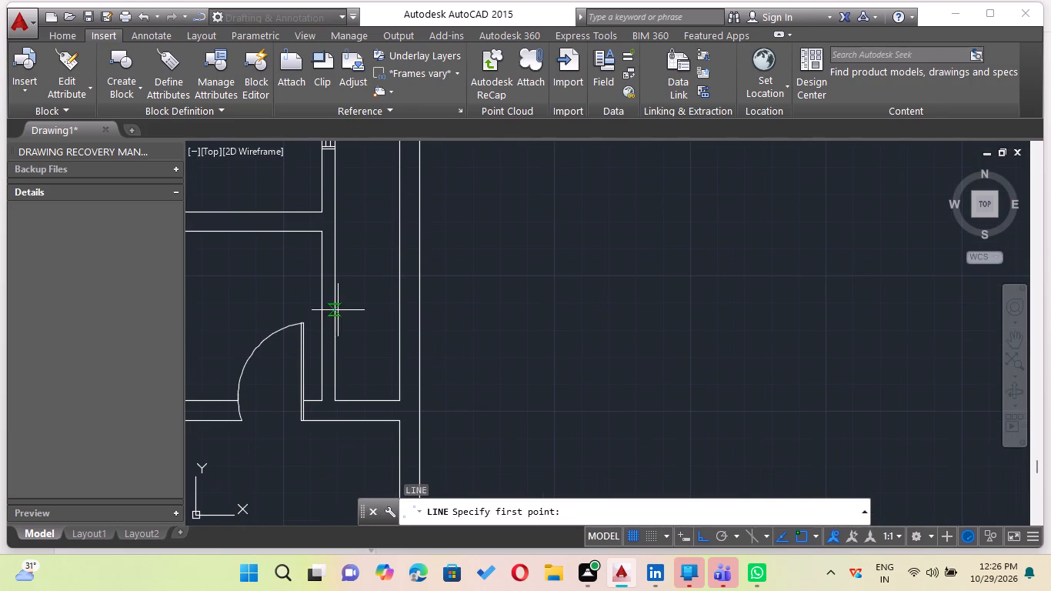
left_click(321, 317)
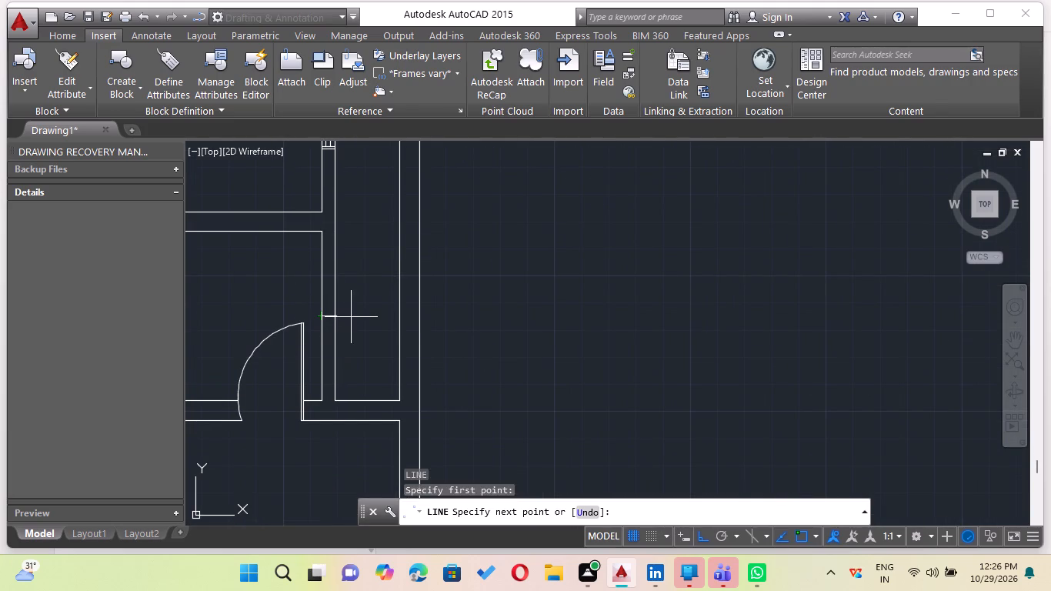
scroll(366, 319, "up", 3)
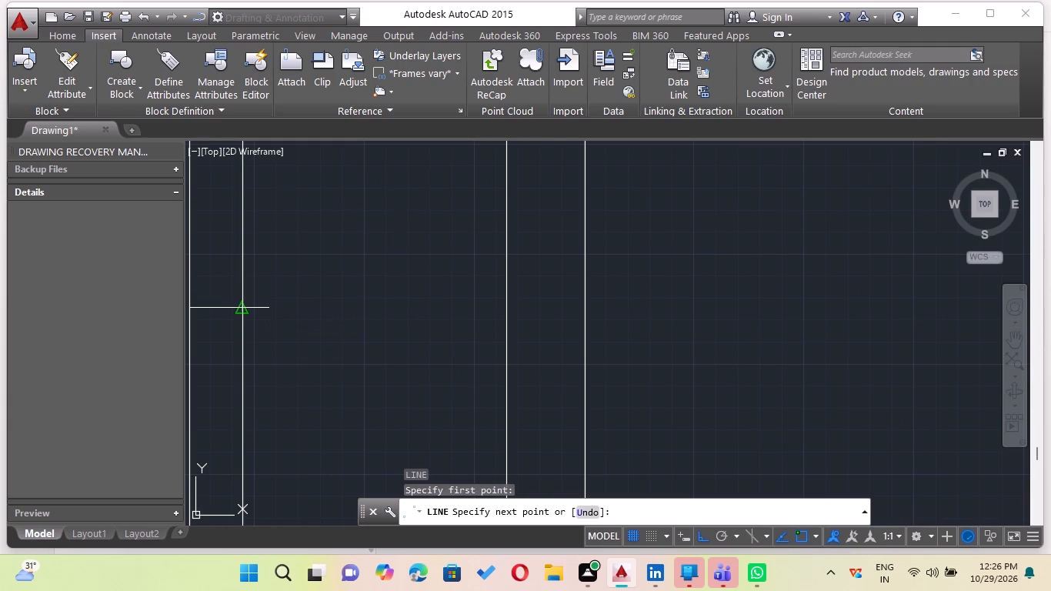
left_click(242, 309)
key("Escape")
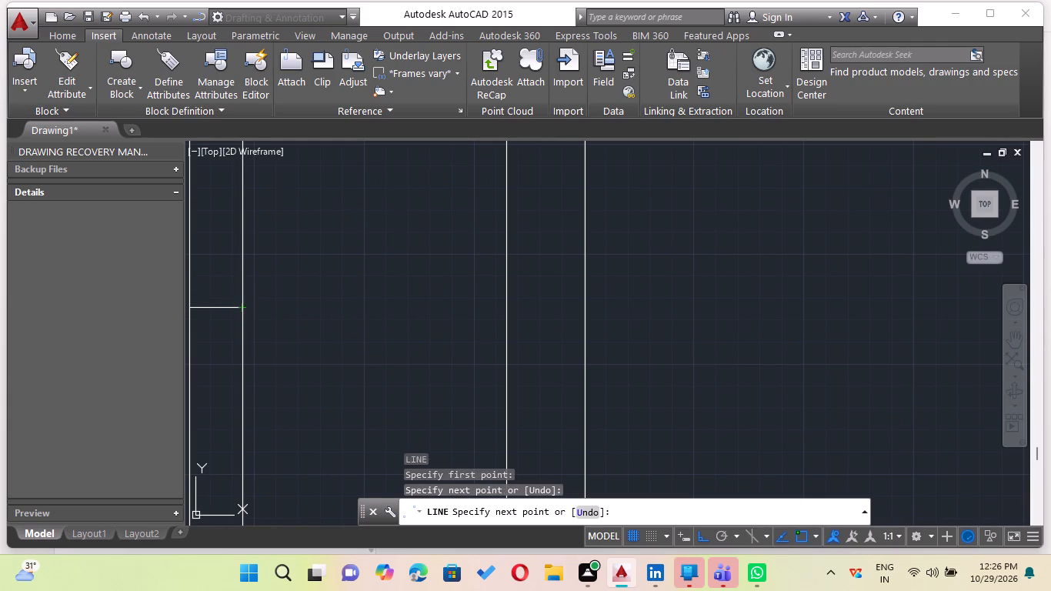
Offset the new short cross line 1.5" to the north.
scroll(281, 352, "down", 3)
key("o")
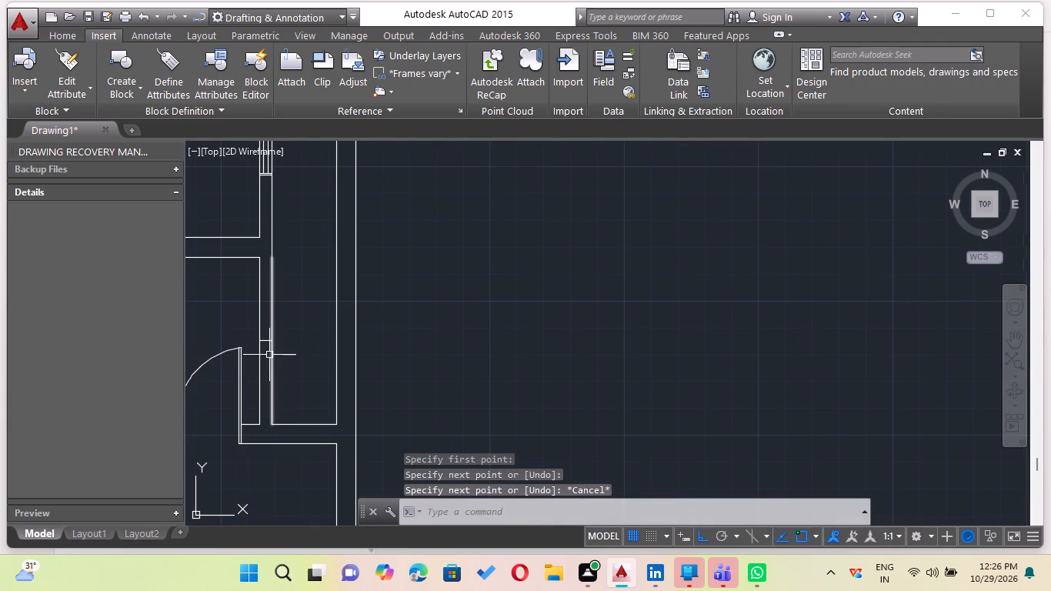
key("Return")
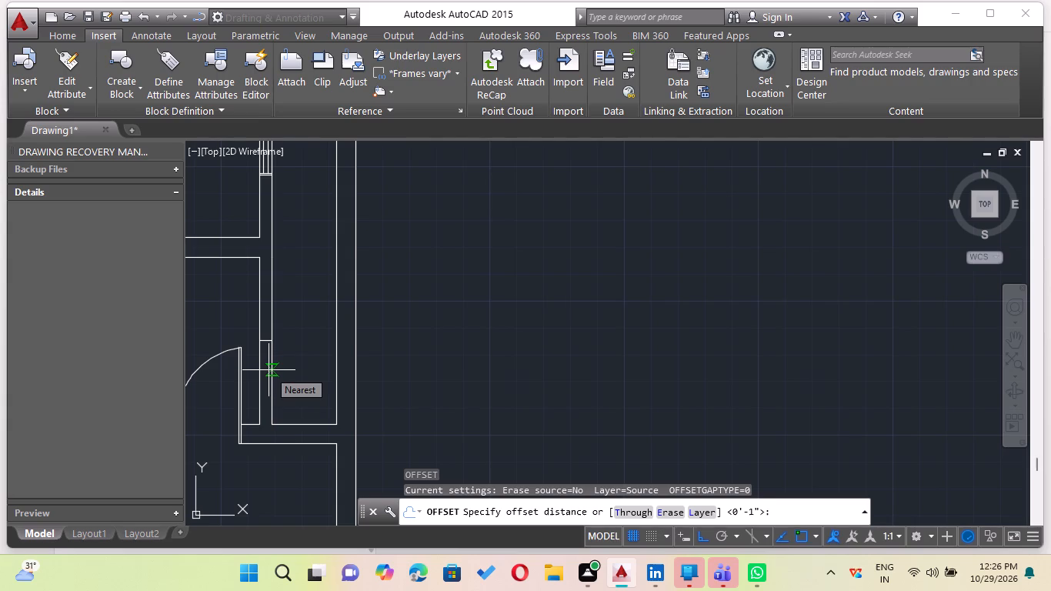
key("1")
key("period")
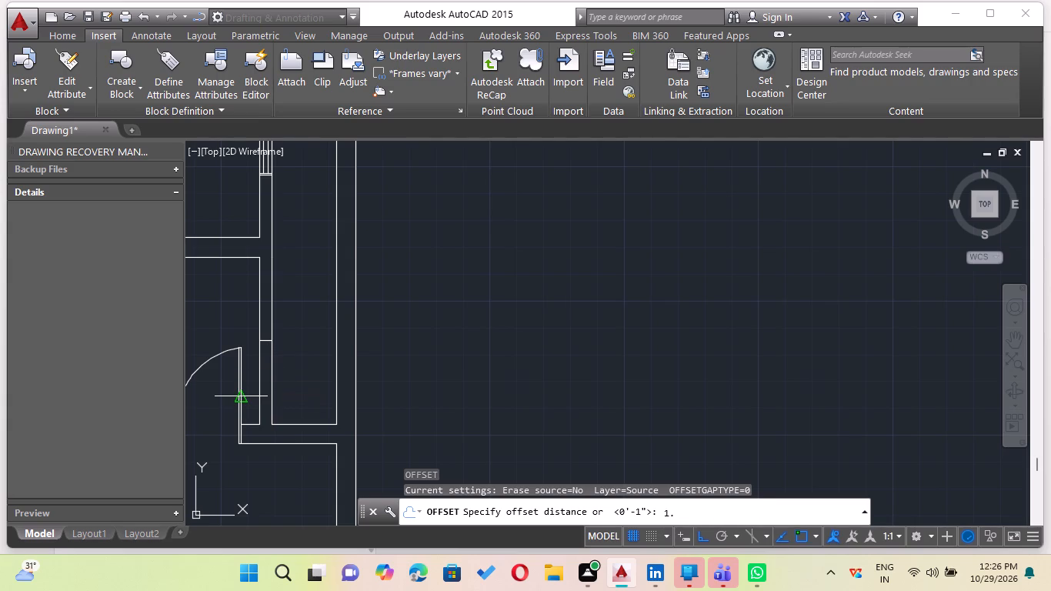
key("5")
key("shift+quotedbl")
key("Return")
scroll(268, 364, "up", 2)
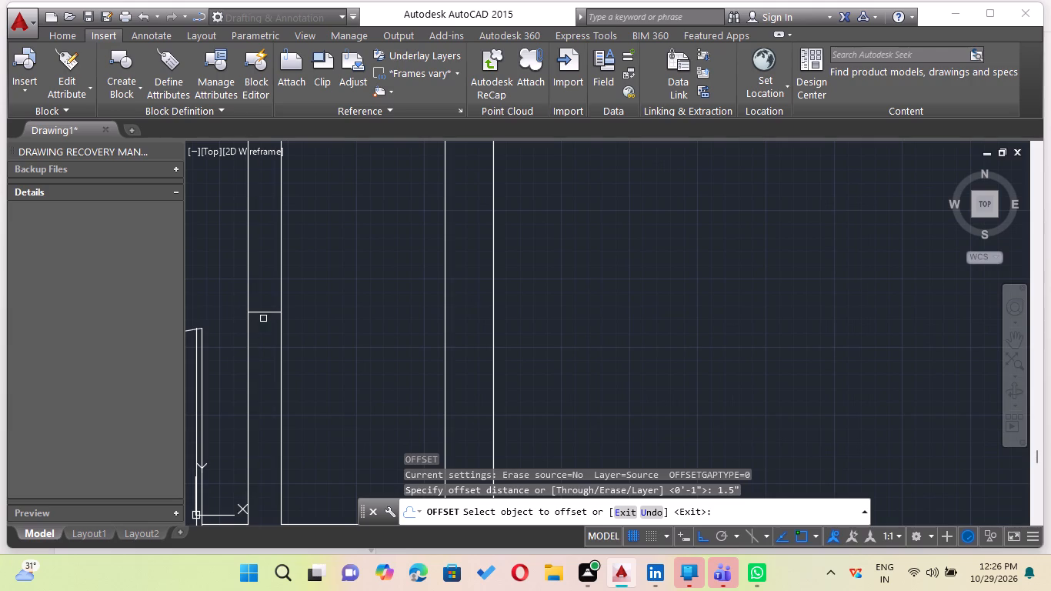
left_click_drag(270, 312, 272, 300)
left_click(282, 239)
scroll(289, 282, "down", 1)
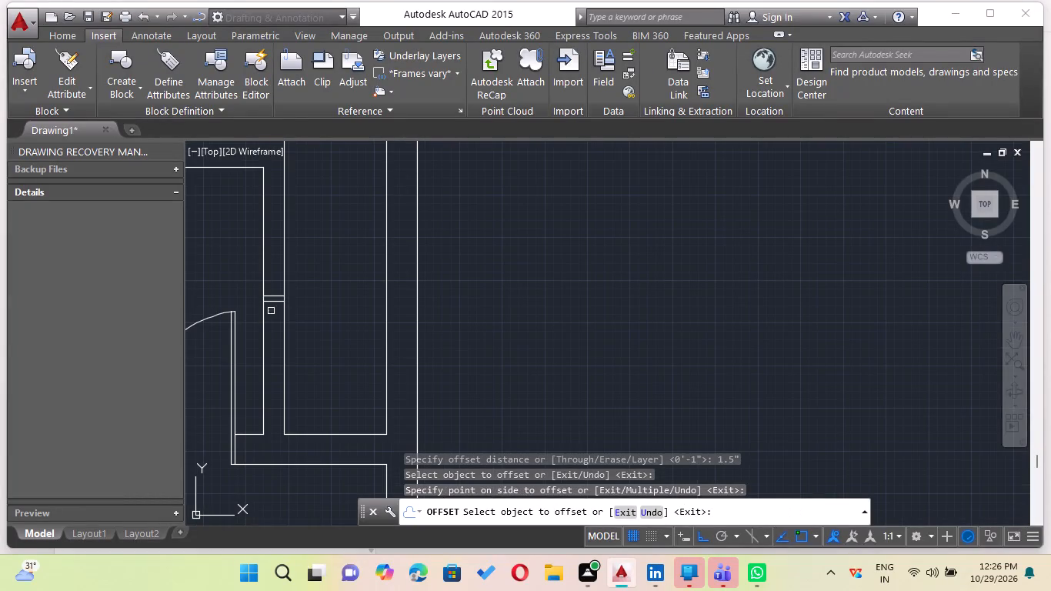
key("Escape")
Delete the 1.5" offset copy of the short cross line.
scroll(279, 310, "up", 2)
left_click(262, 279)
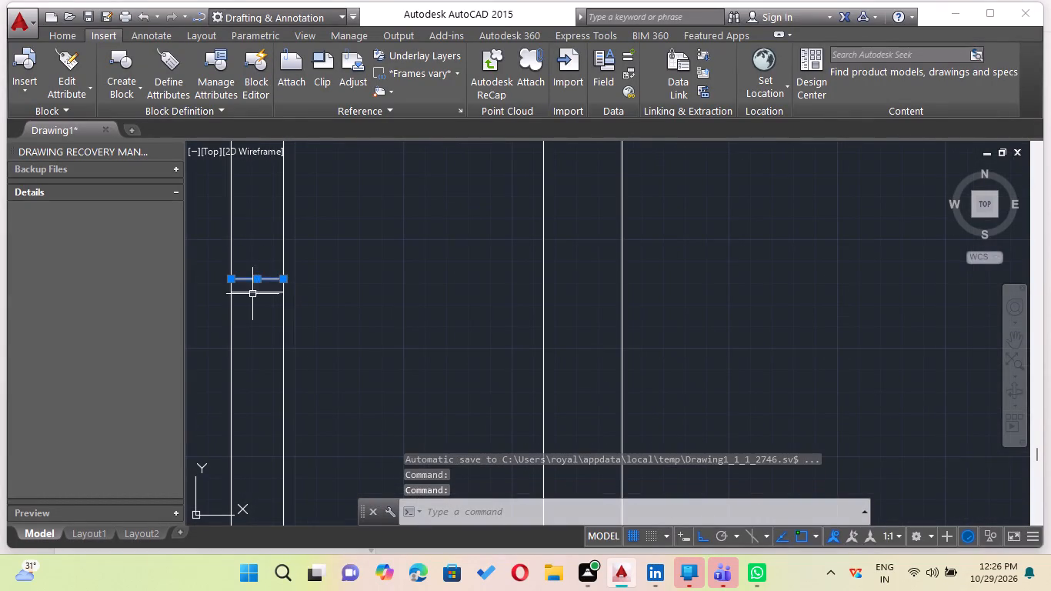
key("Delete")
Offset the short cross line 1' to the north and 1' to the south within the wall.
scroll(284, 327, "down", 1)
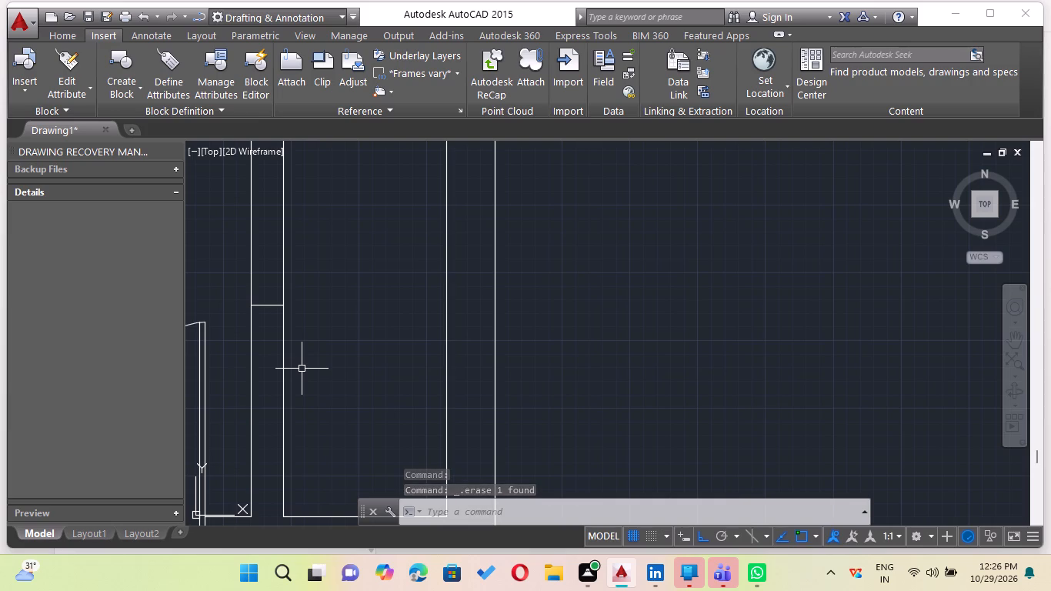
key("o")
key("Return")
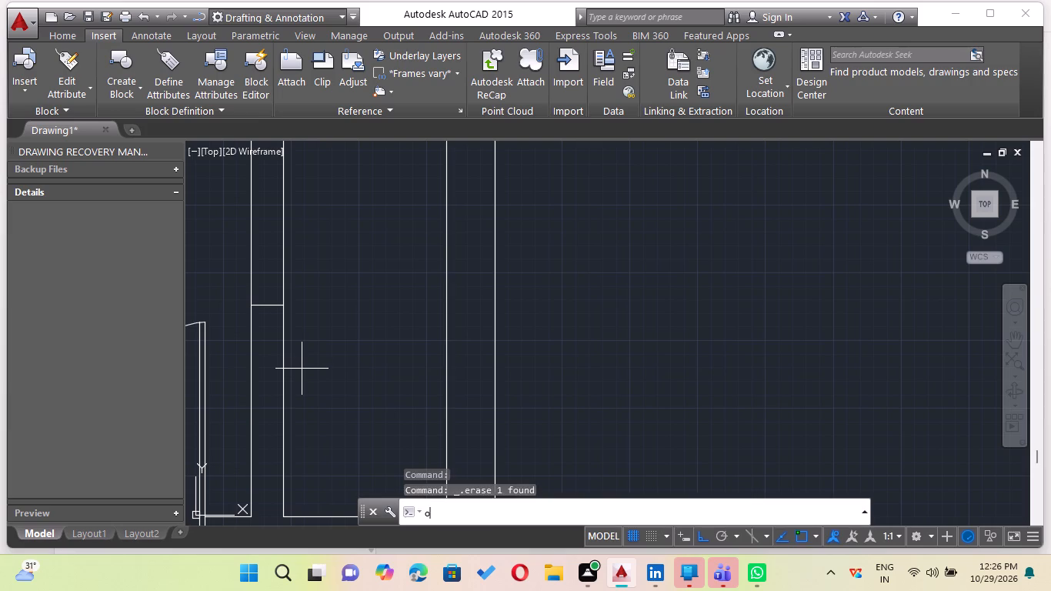
key("1")
key("apostrophe")
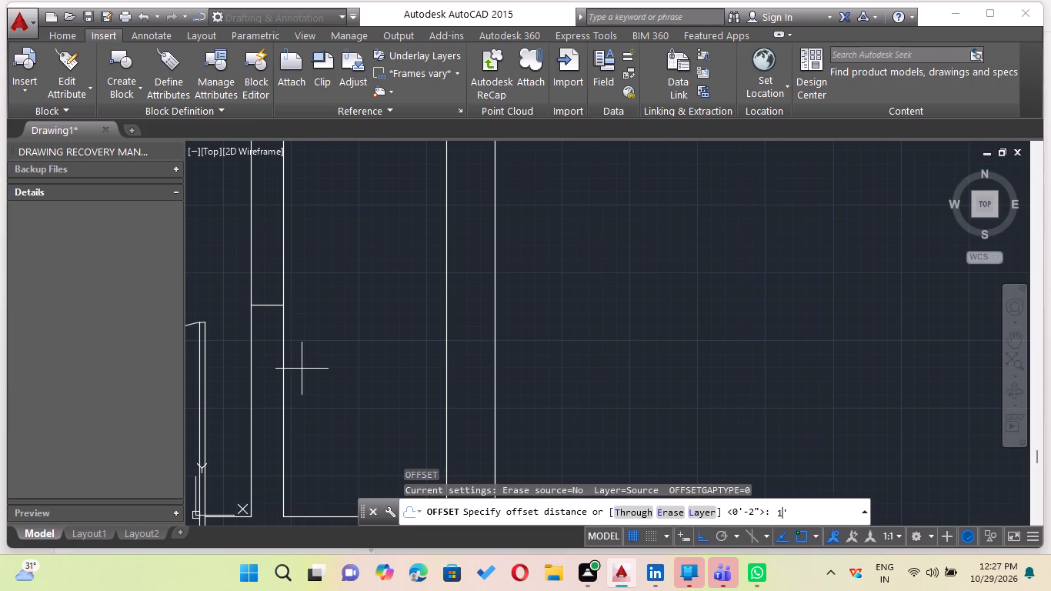
key("Return")
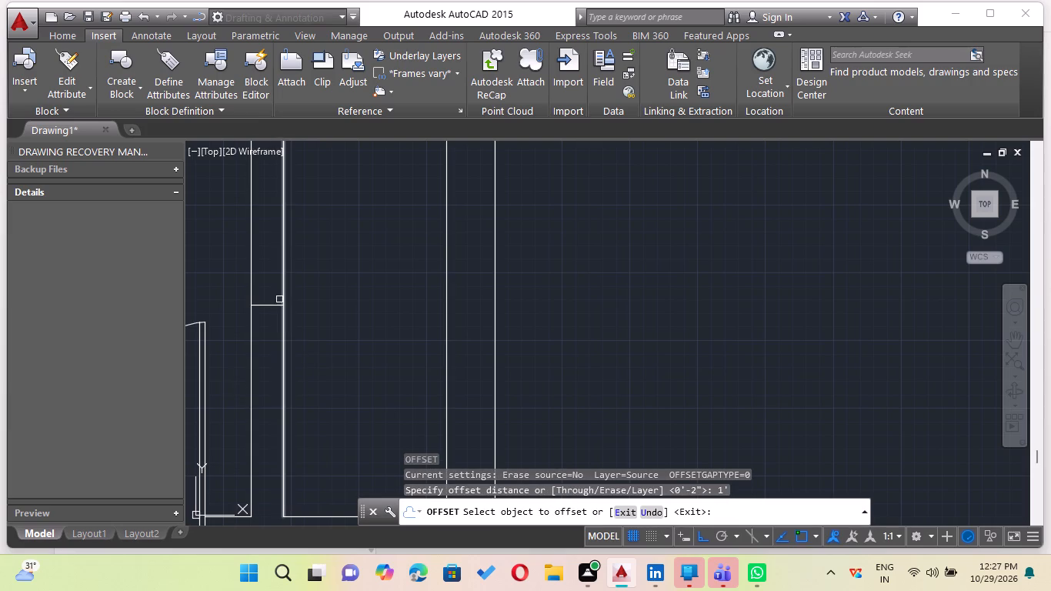
left_click_drag(275, 304, 269, 273)
left_click(269, 255)
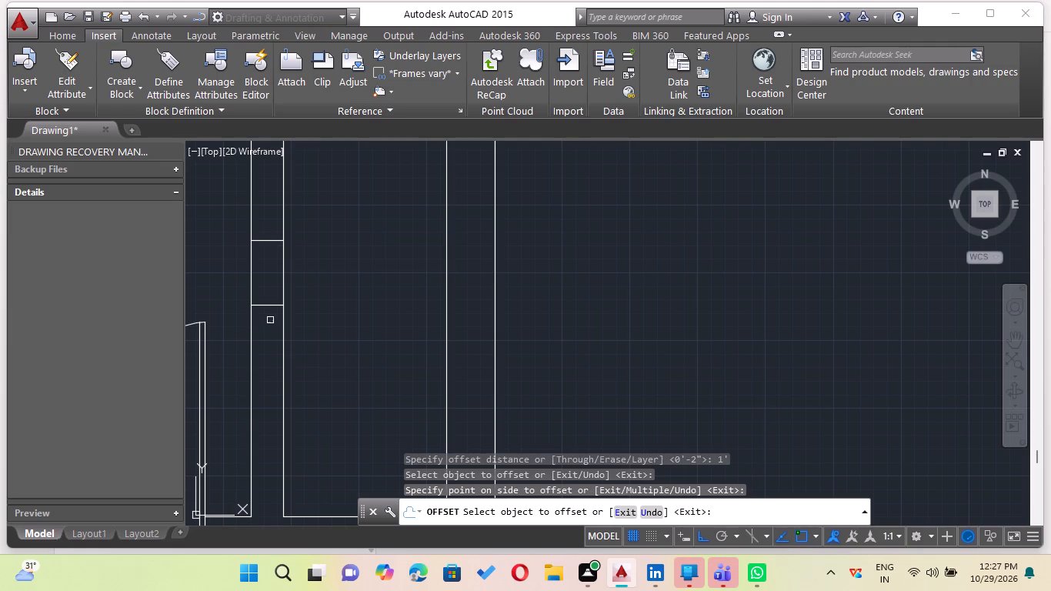
left_click(269, 308)
left_click(285, 341)
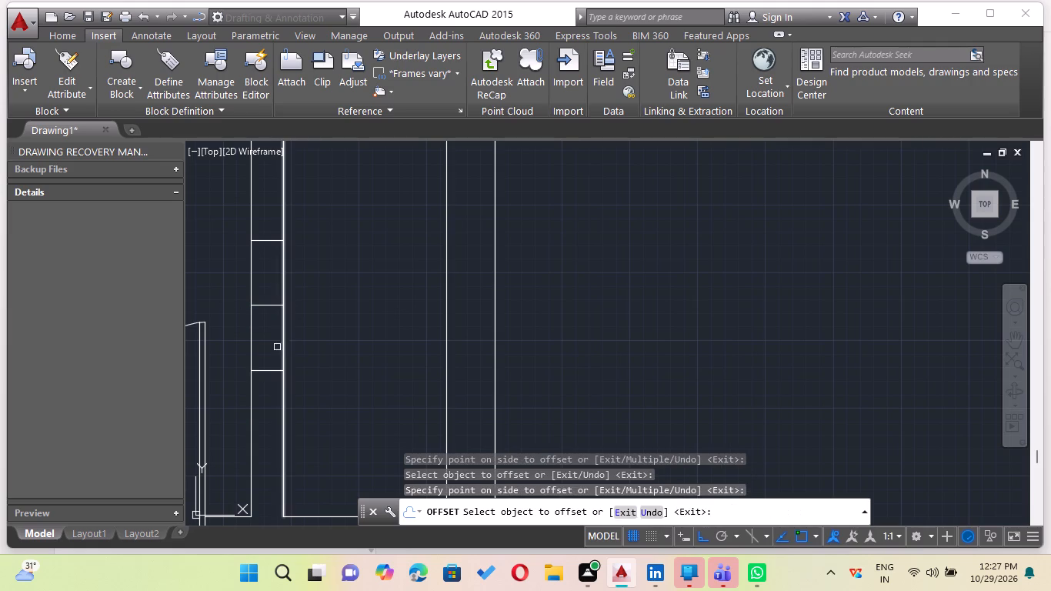
key("Escape")
Draw a vertical centre line in the wall between the midpoints of the two outer cross lines.
key("l")
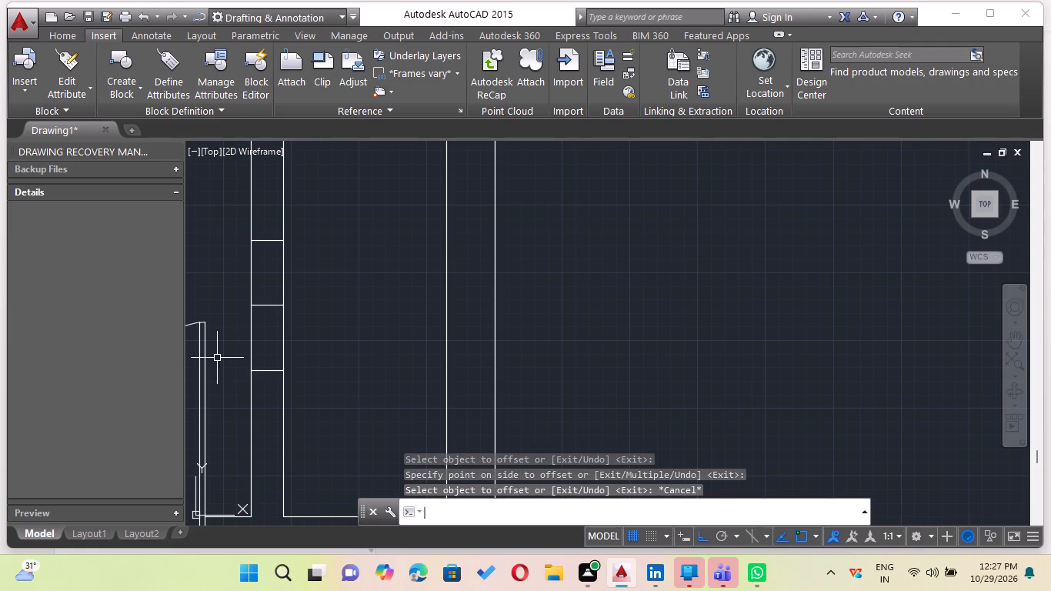
key("Return")
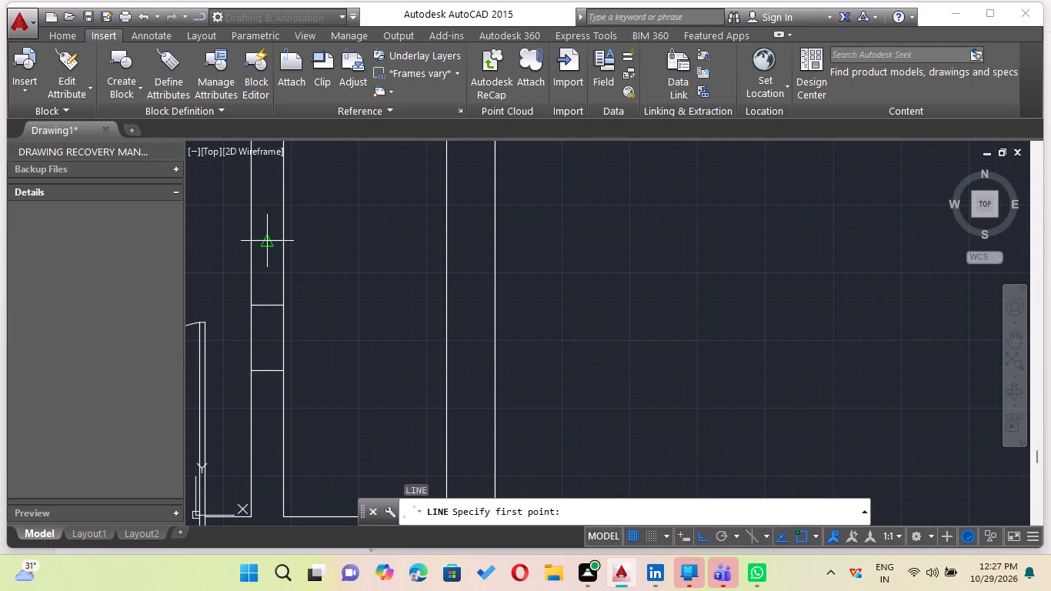
left_click(265, 244)
left_click(269, 372)
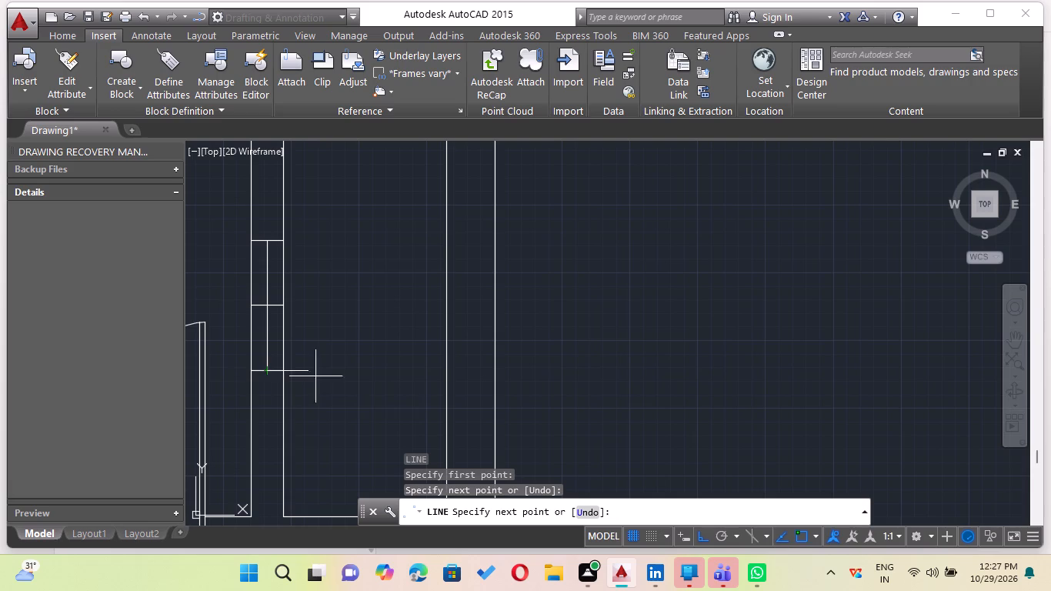
key("Escape")
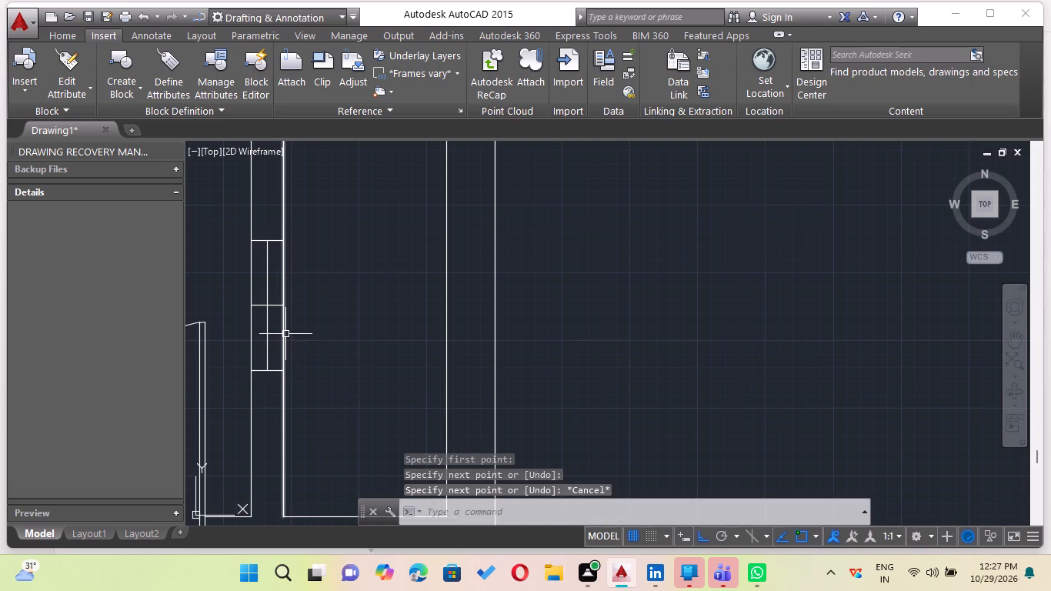
key("Escape")
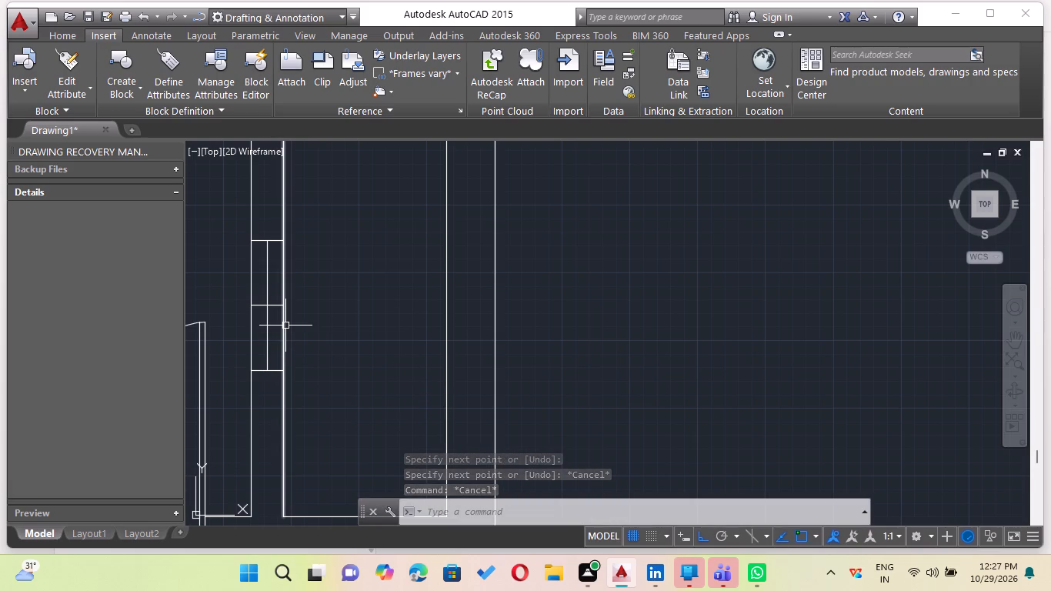
Offset the new window's vertical centre line 1" to the east and 1" to the west.
key("o")
key("Return")
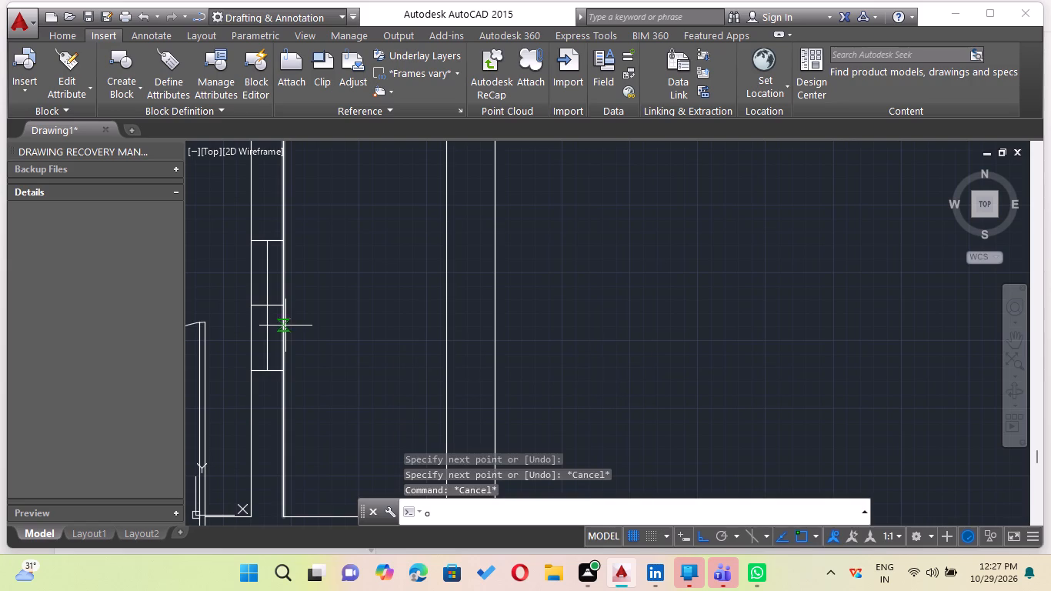
key("1")
key("shift+quotedbl")
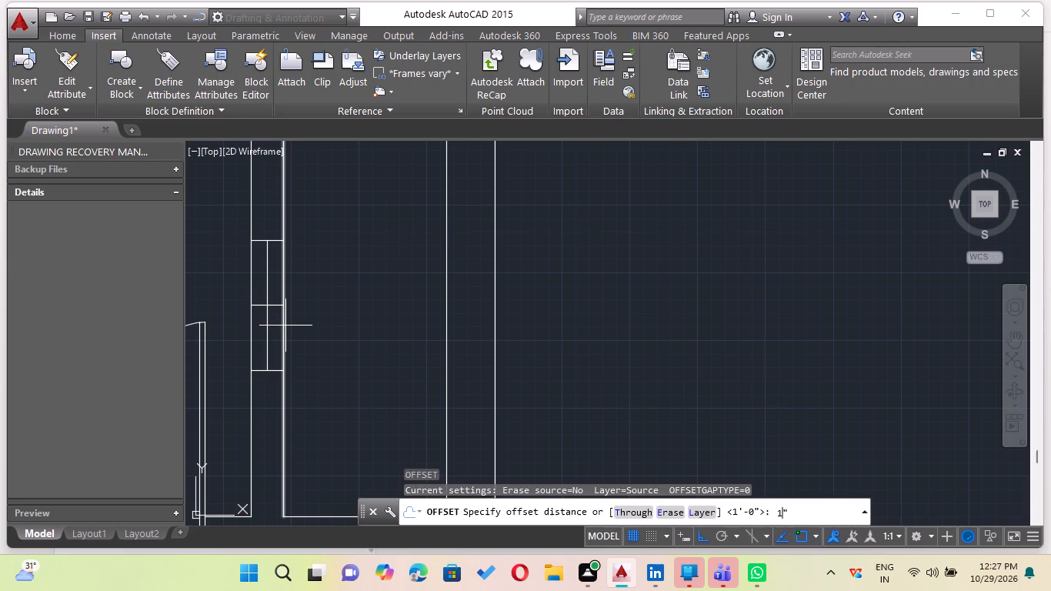
key("Return")
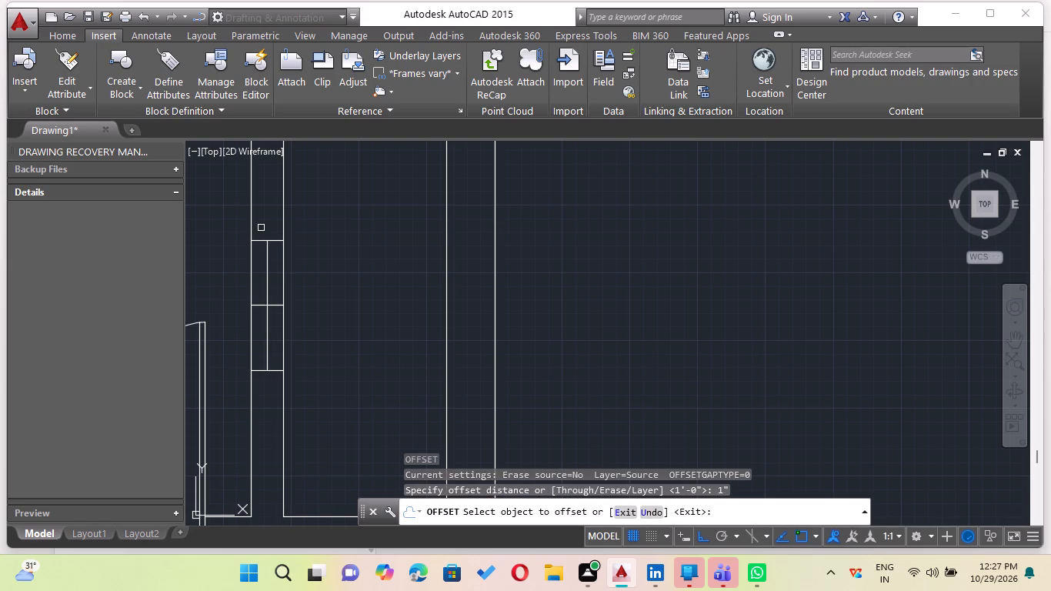
left_click(266, 256)
left_click(274, 269)
scroll(262, 281, "up", 1)
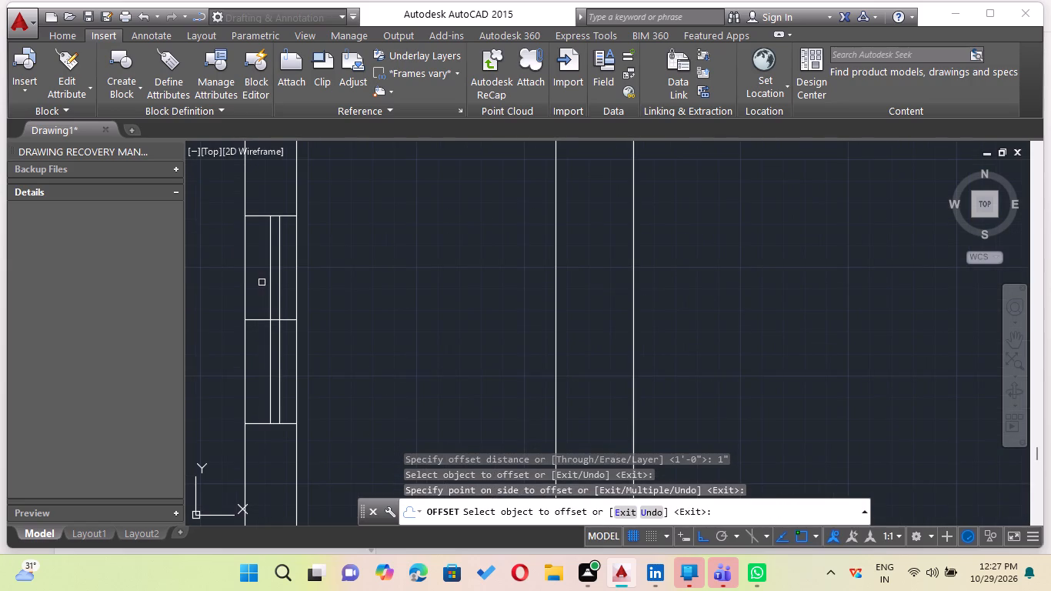
left_click(270, 286)
left_click(251, 275)
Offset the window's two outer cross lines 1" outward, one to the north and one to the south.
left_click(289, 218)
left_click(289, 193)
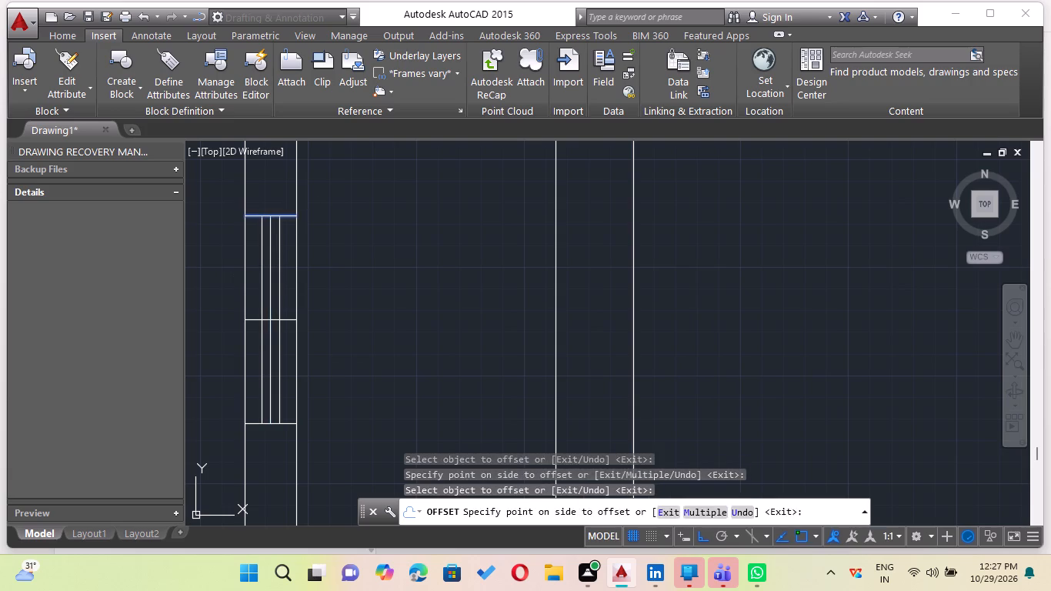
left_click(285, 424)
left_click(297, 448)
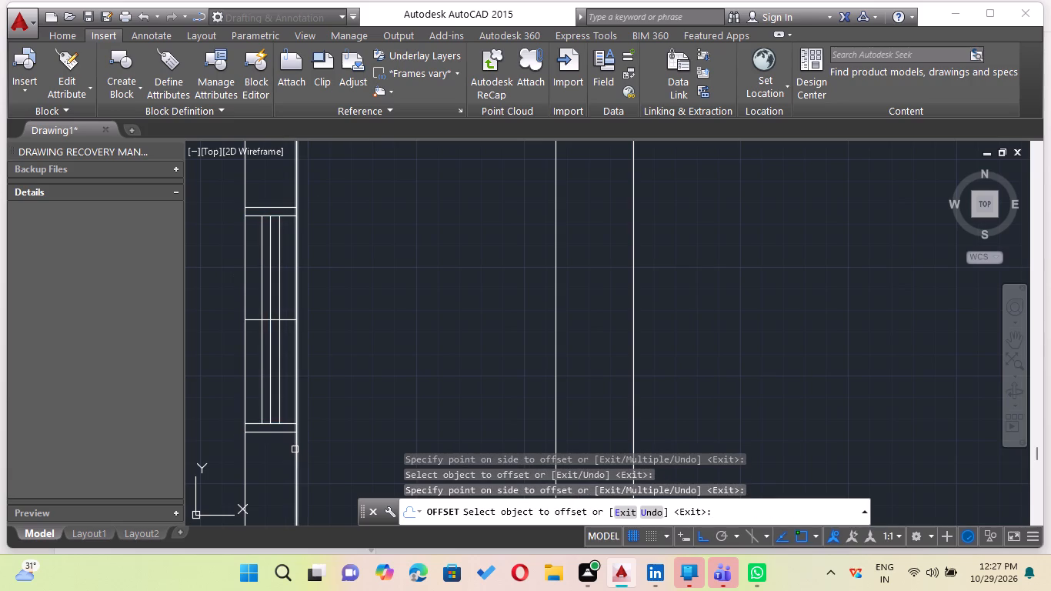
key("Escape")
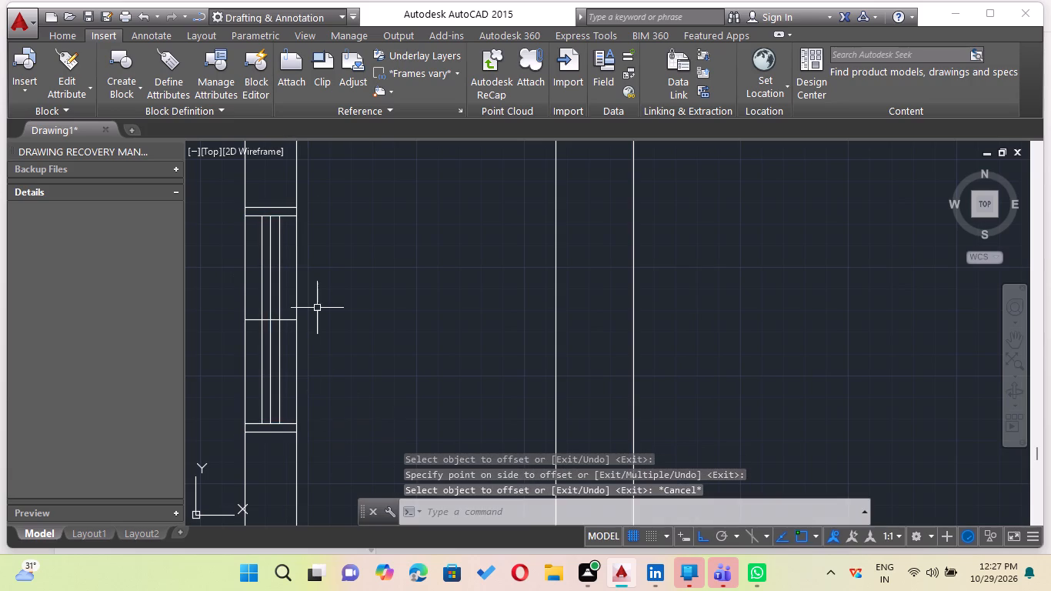
Delete the window's middle cross line and its vertical centre line.
scroll(283, 324, "up", 2)
left_click(285, 309)
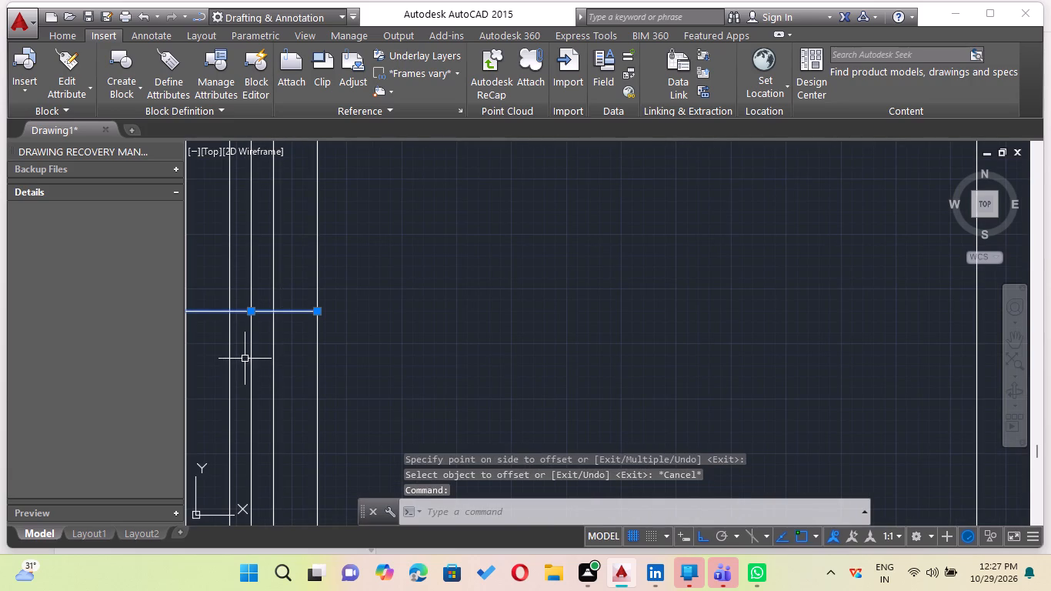
left_click(245, 359)
left_click(252, 364)
left_click(249, 363)
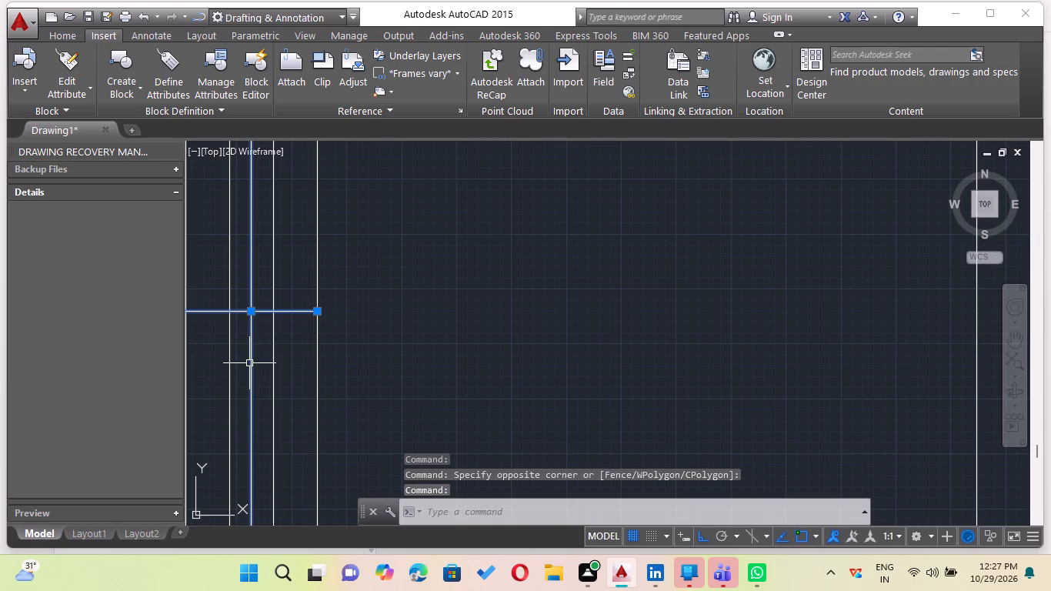
key("Delete")
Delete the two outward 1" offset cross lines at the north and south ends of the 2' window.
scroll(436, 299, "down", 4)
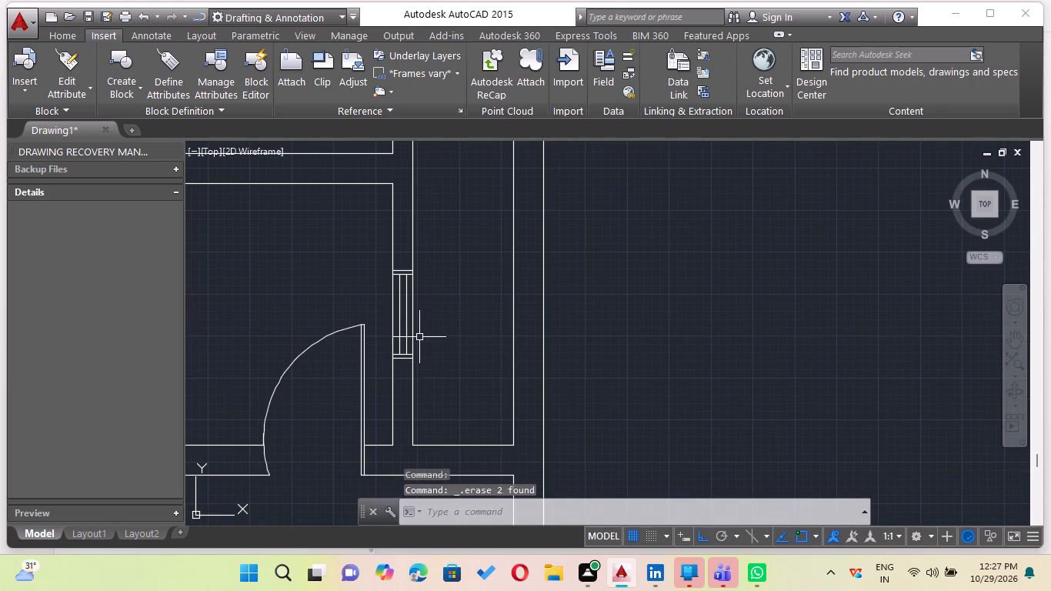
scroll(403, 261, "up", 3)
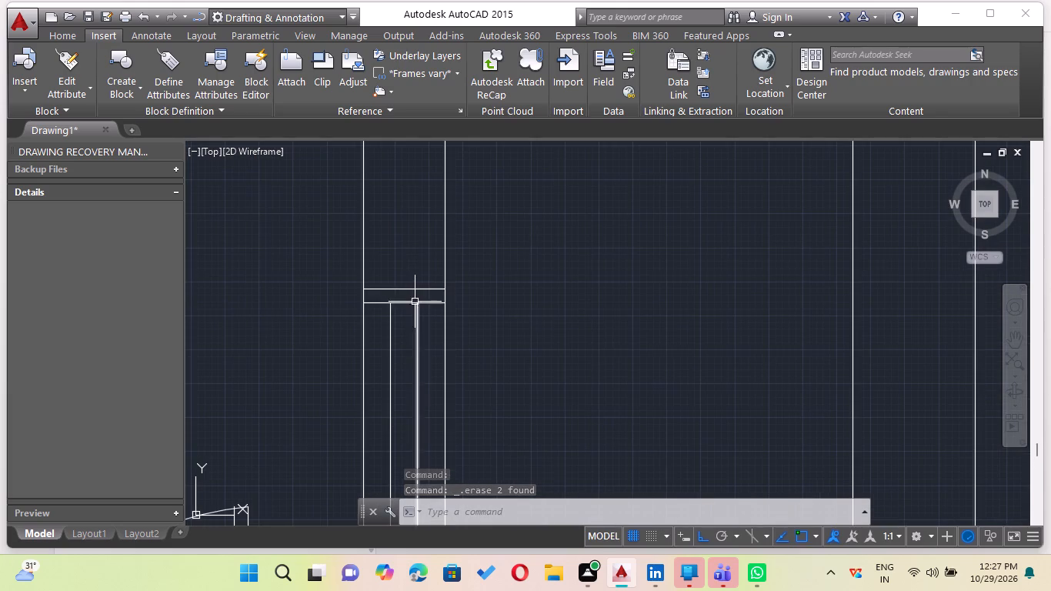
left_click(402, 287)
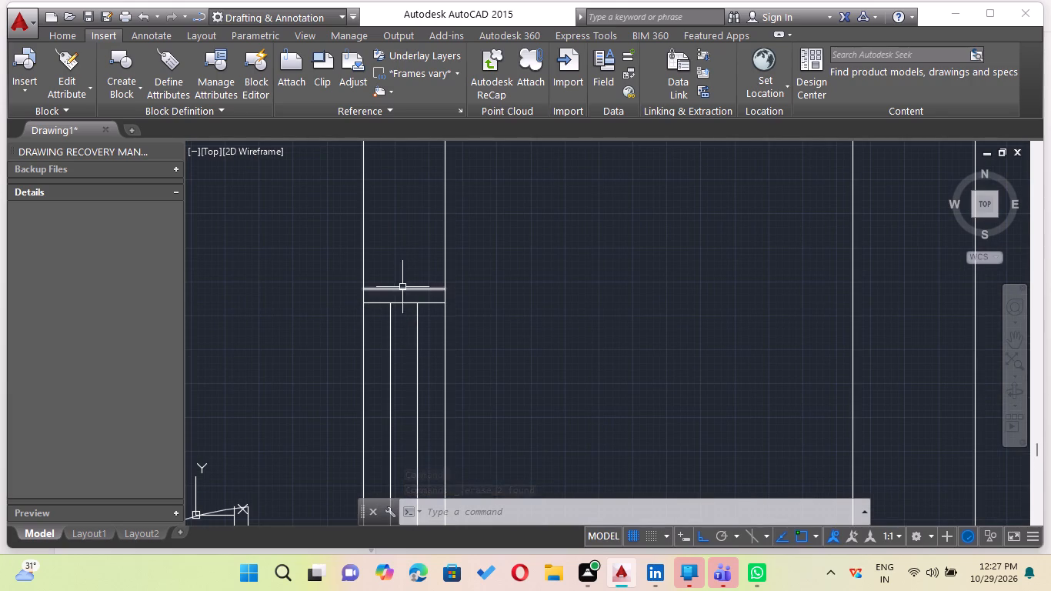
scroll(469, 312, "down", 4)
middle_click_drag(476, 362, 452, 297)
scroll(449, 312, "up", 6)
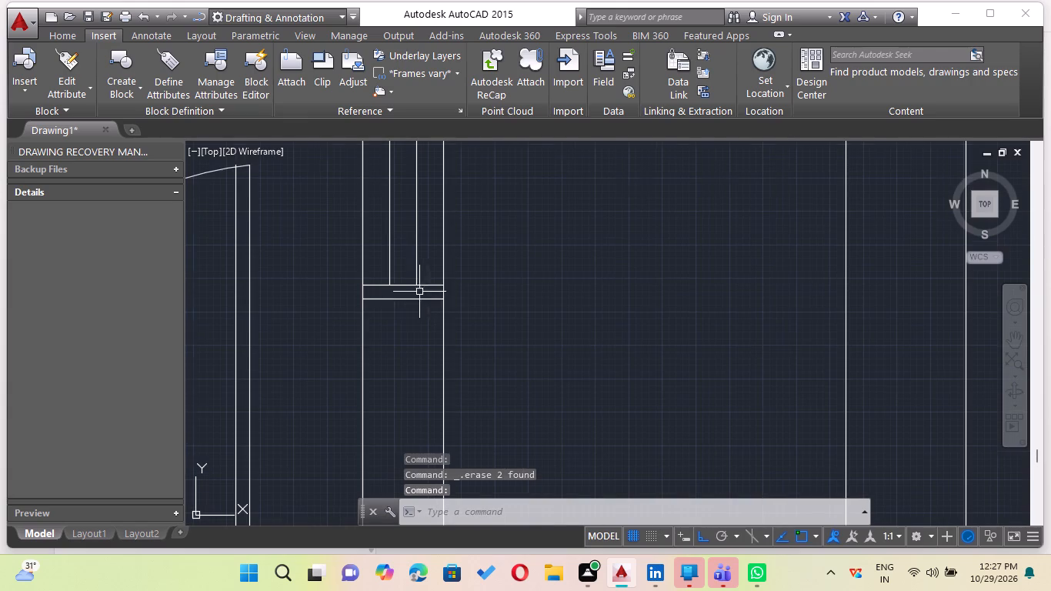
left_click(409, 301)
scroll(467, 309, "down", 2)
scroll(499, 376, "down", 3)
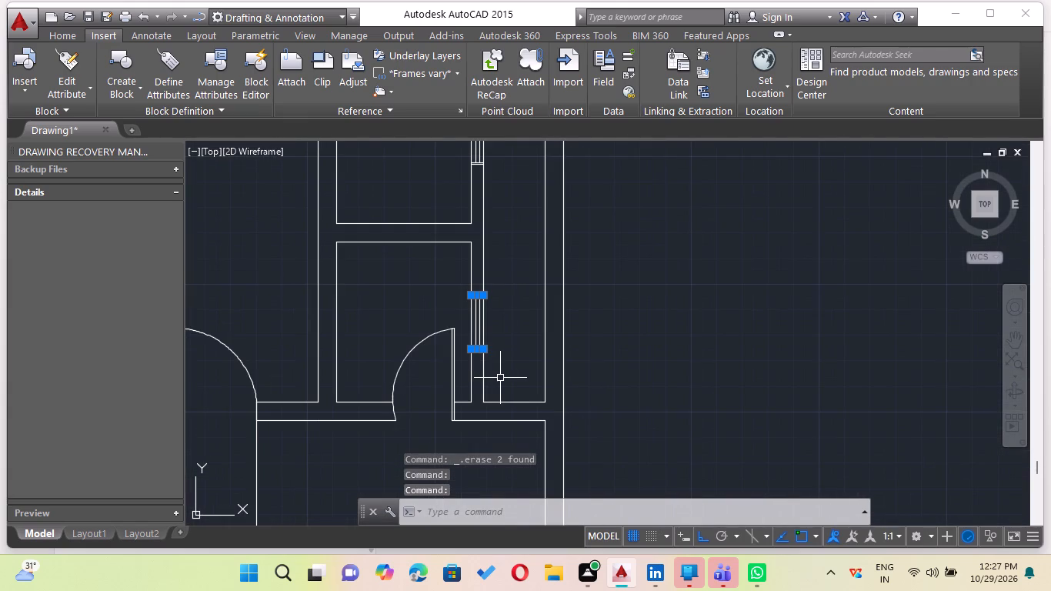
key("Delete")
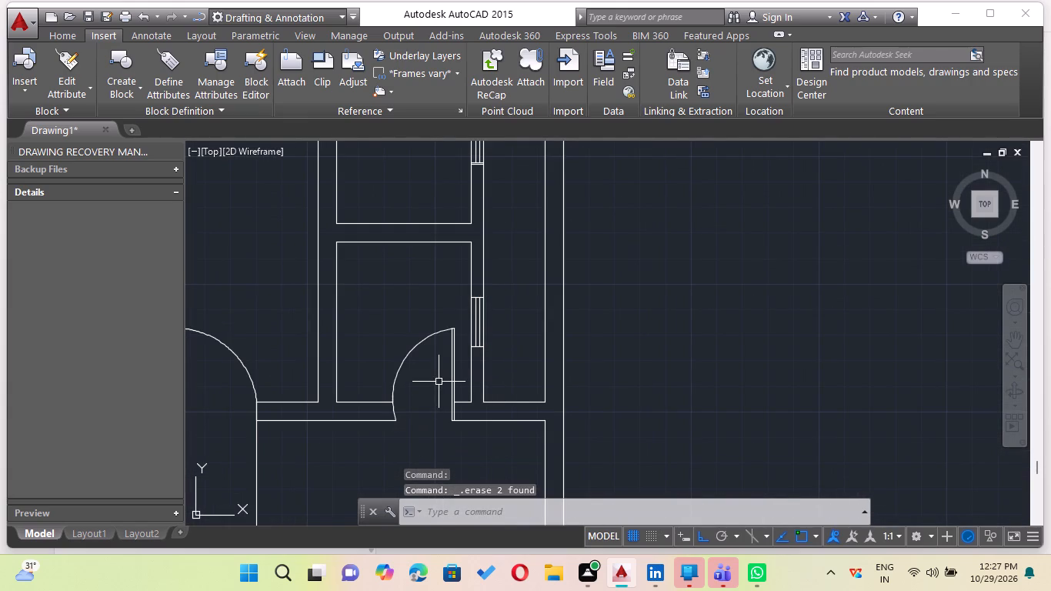
Examine the 2' window up close and within the surrounding plan.
scroll(485, 350, "up", 4)
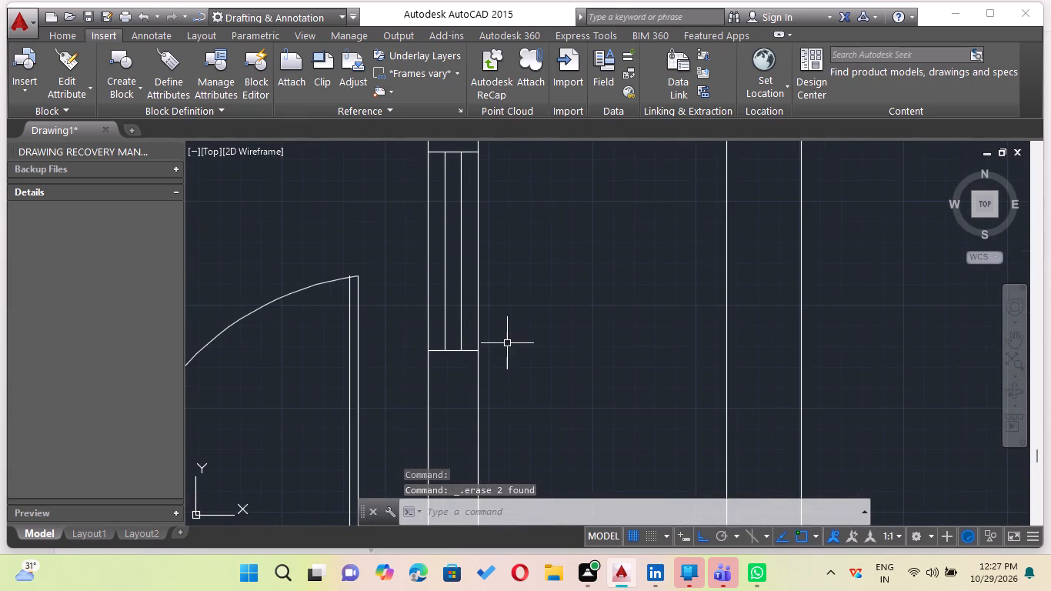
middle_click_drag(503, 364, 486, 402)
scroll(485, 399, "up", 1)
scroll(462, 319, "down", 2)
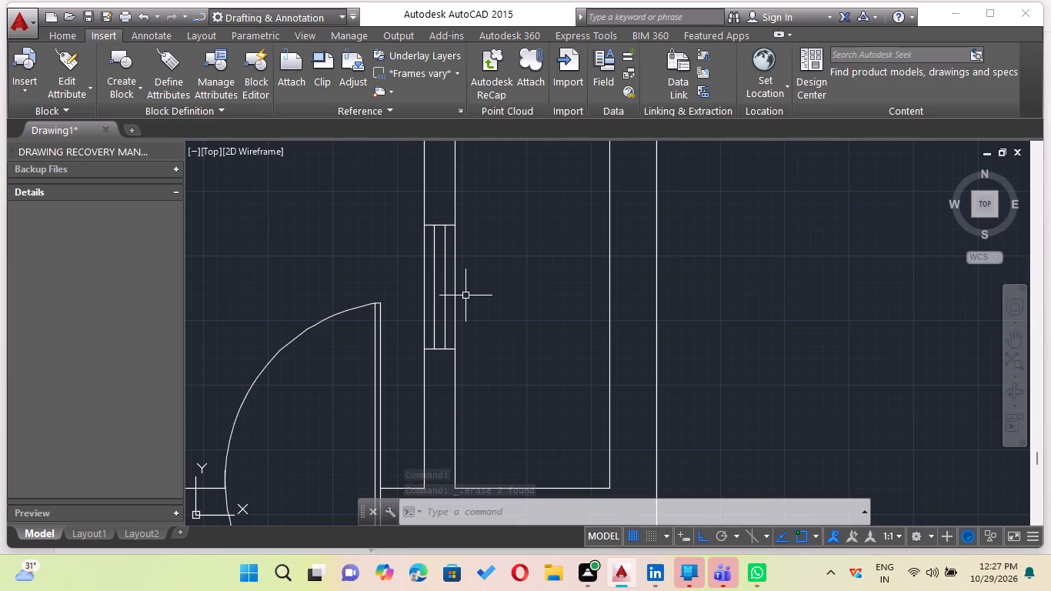
scroll(469, 299, "down", 2)
middle_click_drag(475, 317, 448, 392)
middle_click_drag(456, 393, 455, 377)
scroll(456, 393, "down", 1)
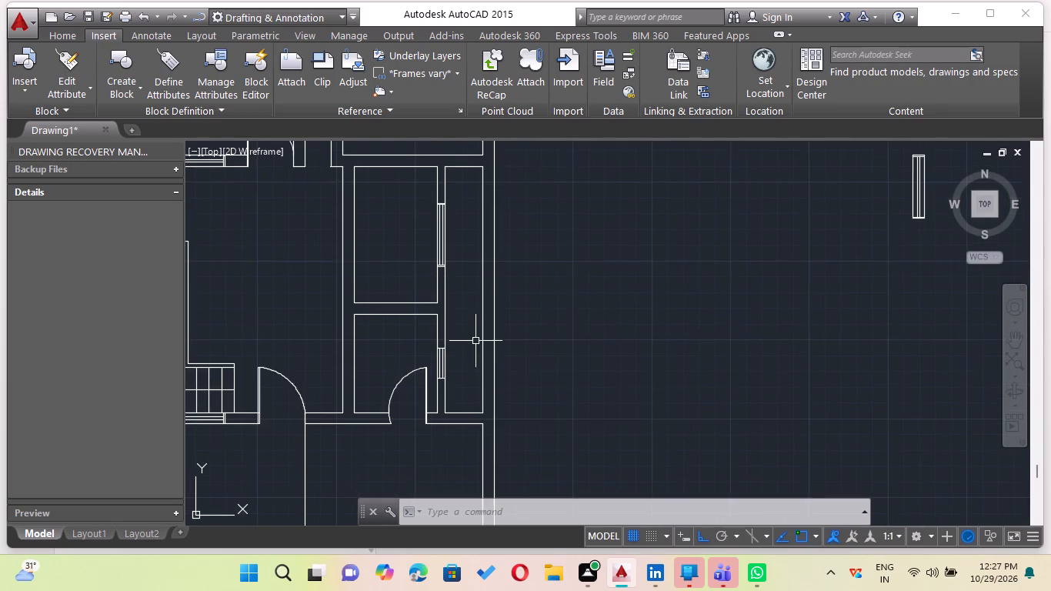
scroll(455, 346, "down", 2)
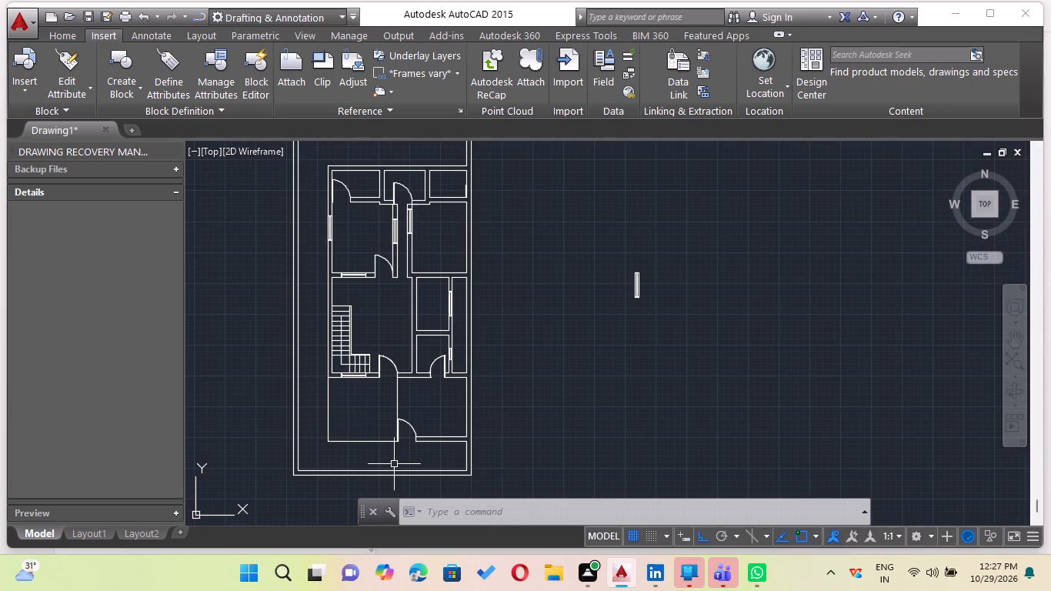
Offset the vertical line between the two southern spaces 9" to the west and 9" to the east.
scroll(422, 389, "up", 2)
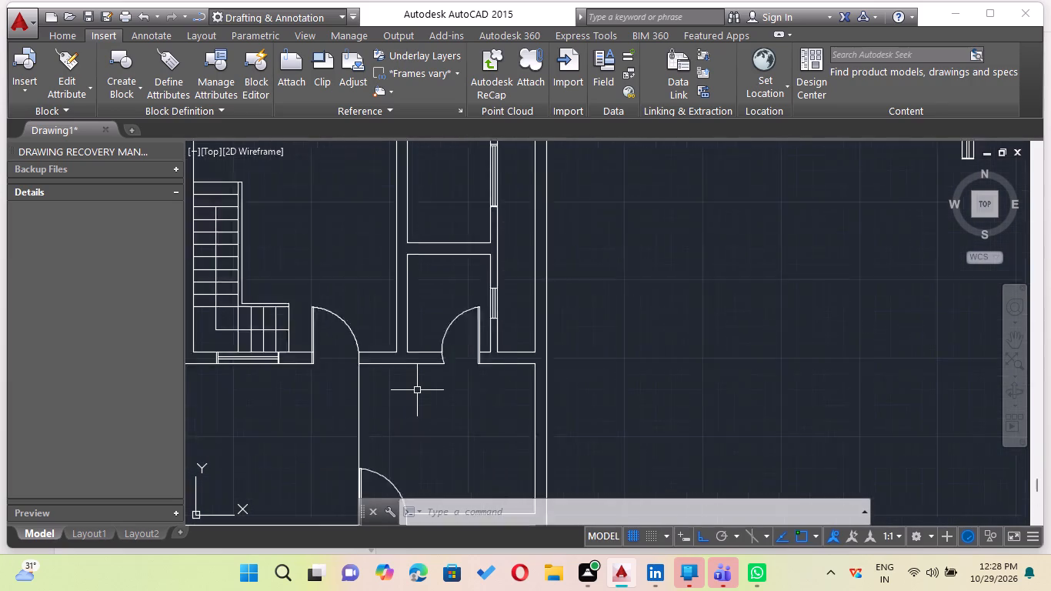
scroll(417, 390, "up", 1)
key("Escape")
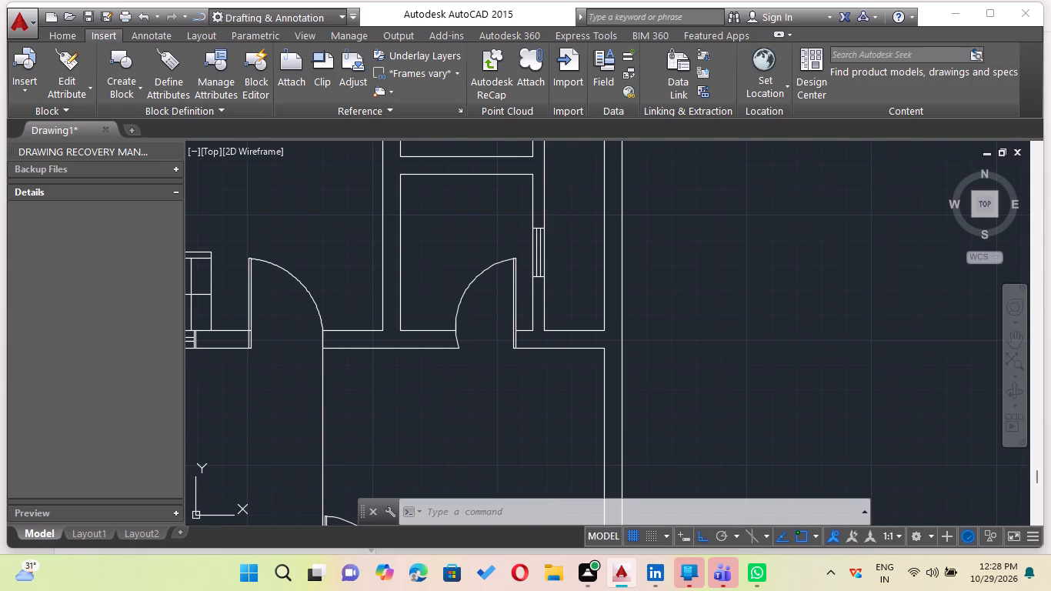
key("o")
key("Return")
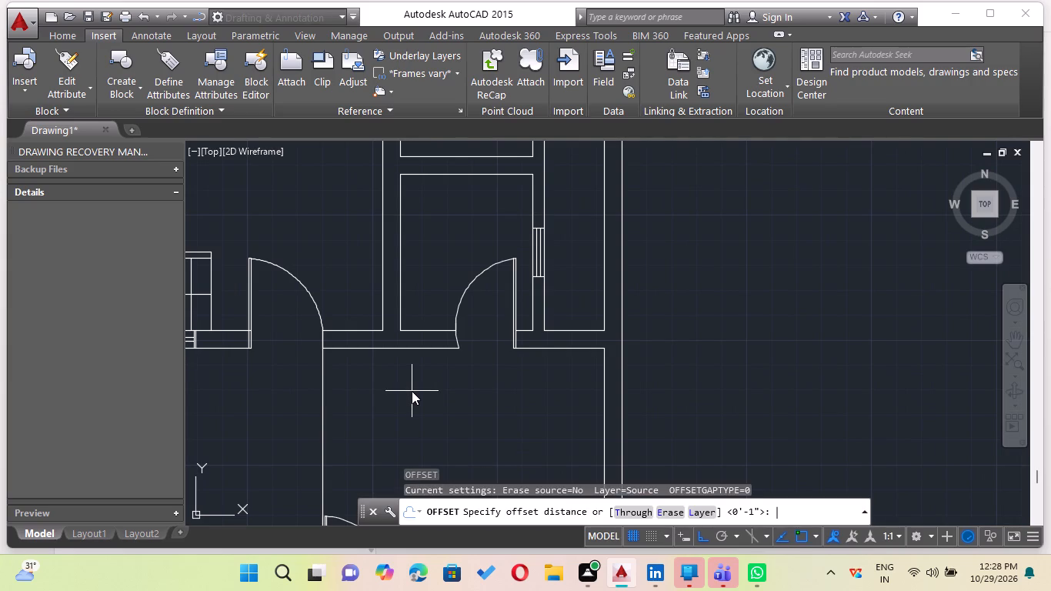
key("9")
key("shift+quotedbl")
key("Return")
scroll(413, 390, "down", 1)
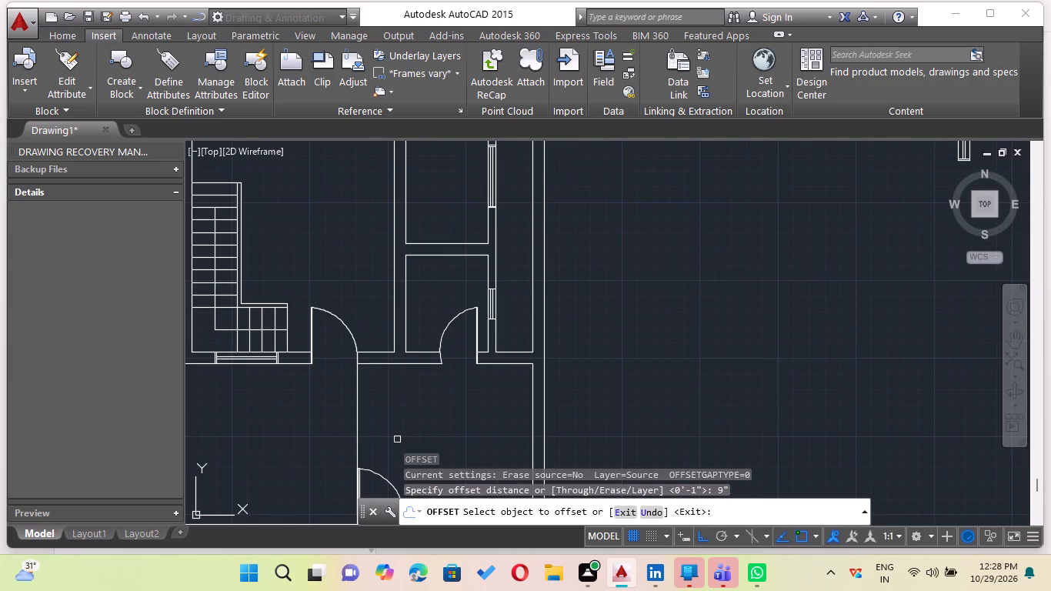
left_click(358, 424)
left_click(347, 426)
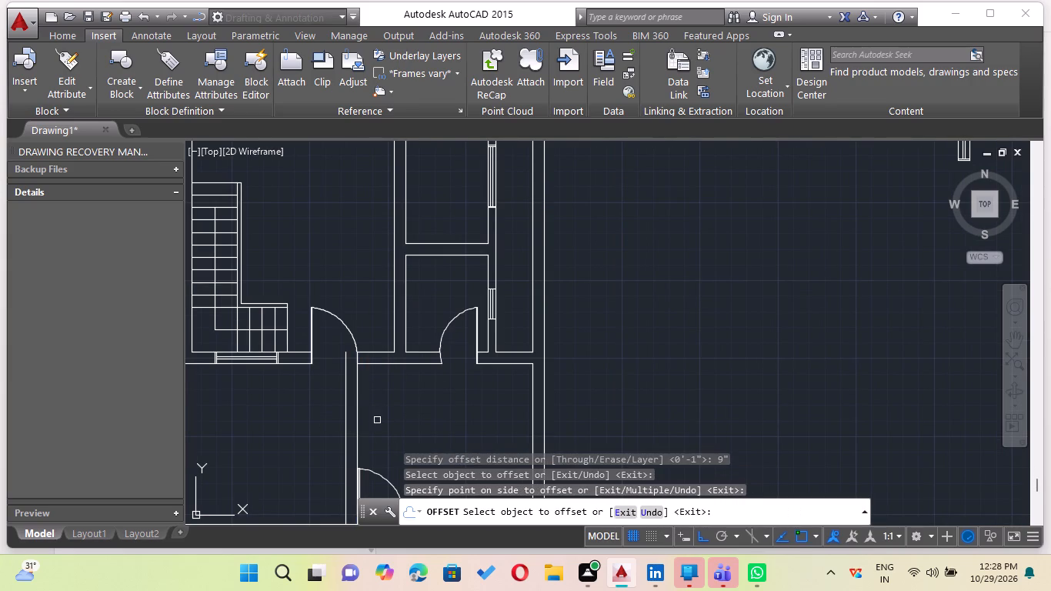
left_click(362, 409)
left_click(359, 409)
left_click(380, 409)
key("Escape")
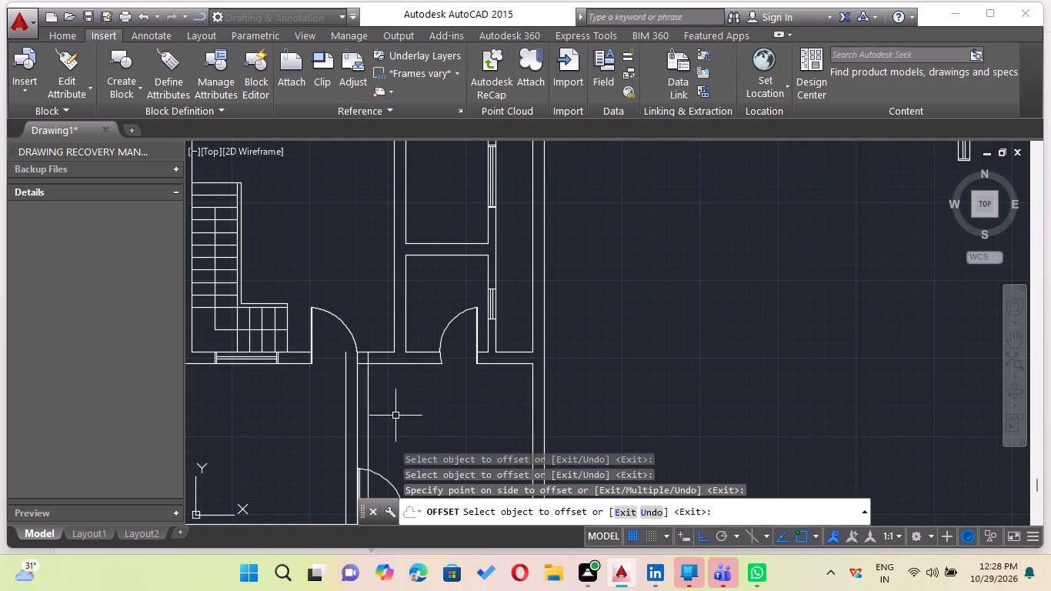
Delete the western 9" offset copy of the vertical line between the two southern spaces.
scroll(349, 403, "up", 1)
scroll(404, 438, "down", 1)
middle_click_drag(401, 429, 375, 367)
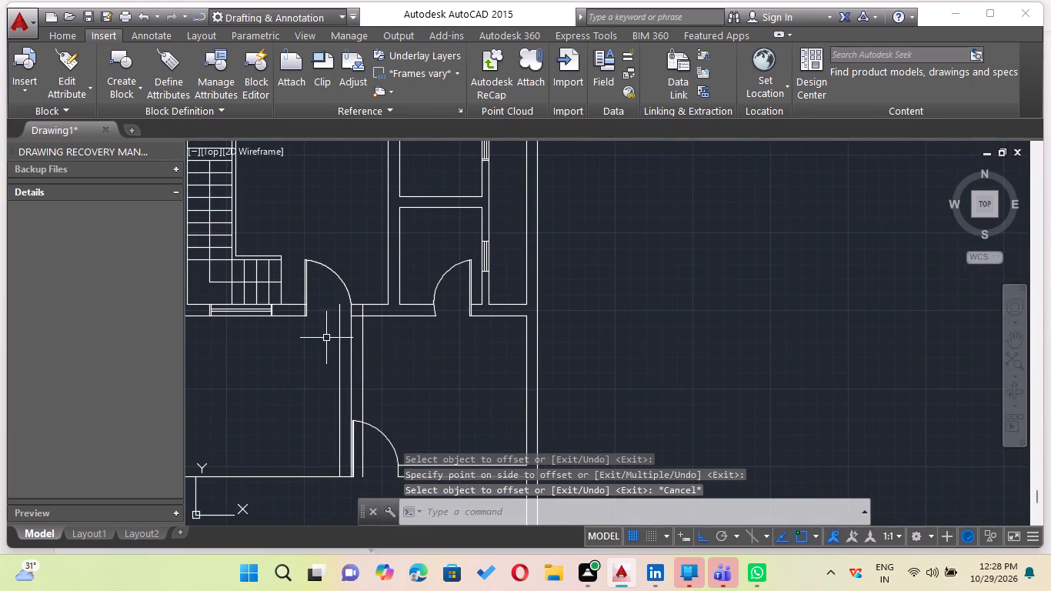
left_click(338, 345)
key("Delete")
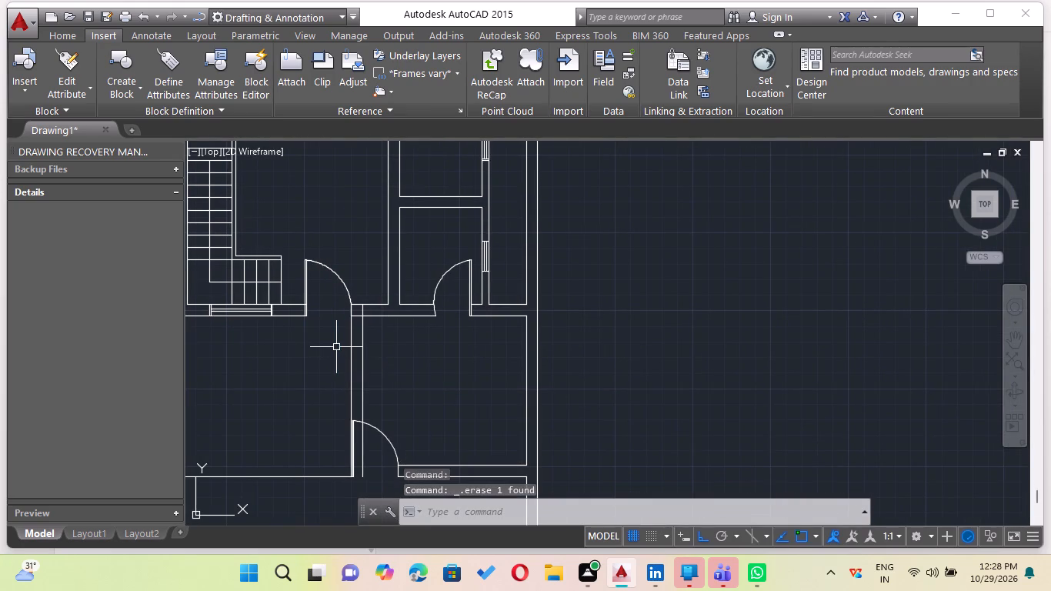
Move the southern door's leaf and swing arc east so the leaf sits against the partition's eastern line.
middle_click_drag(445, 442, 417, 341)
scroll(410, 333, "up", 2)
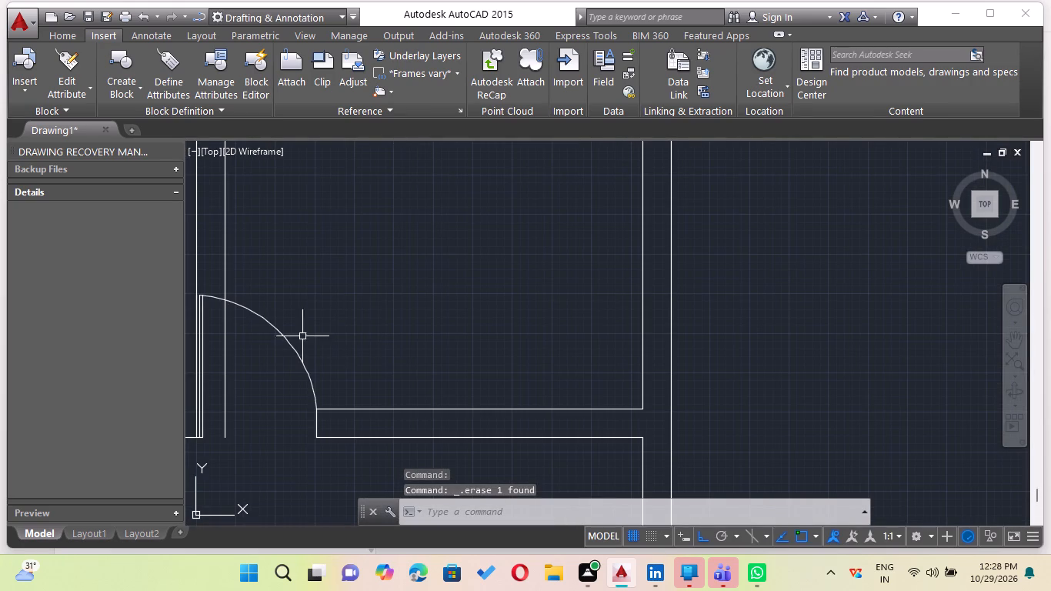
left_click(286, 340)
middle_click_drag(230, 349, 315, 335)
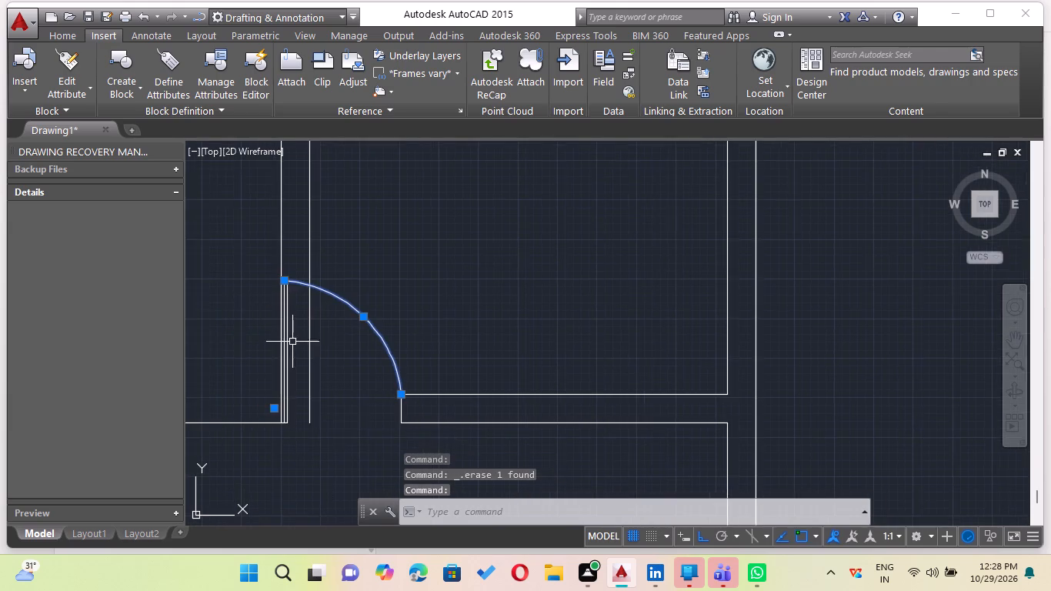
scroll(291, 342, "up", 3)
left_click(280, 337)
left_click(268, 339)
scroll(362, 338, "down", 2)
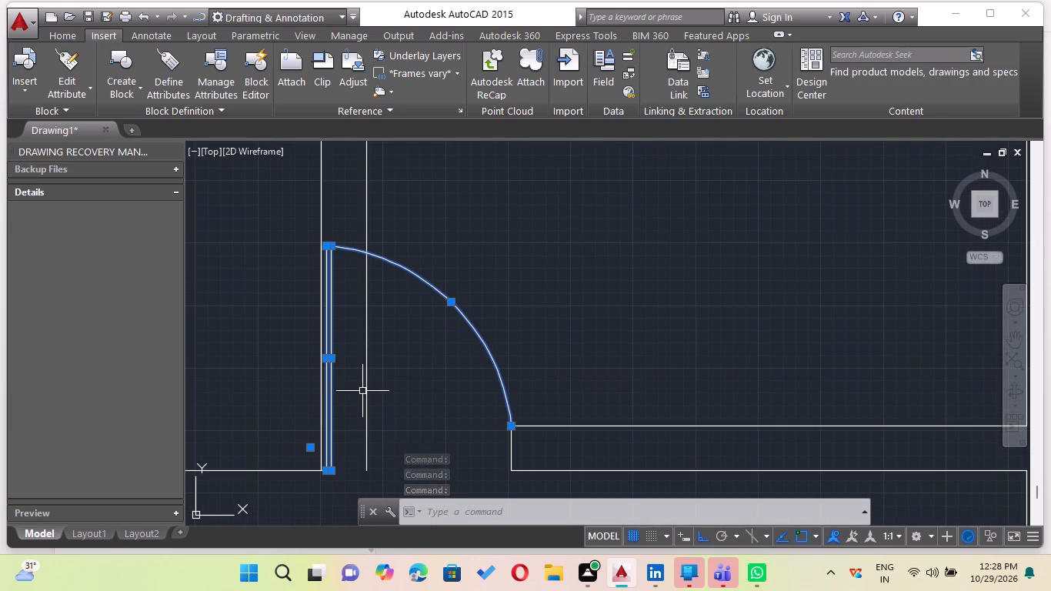
key("m")
key("Return")
scroll(332, 466, "up", 1)
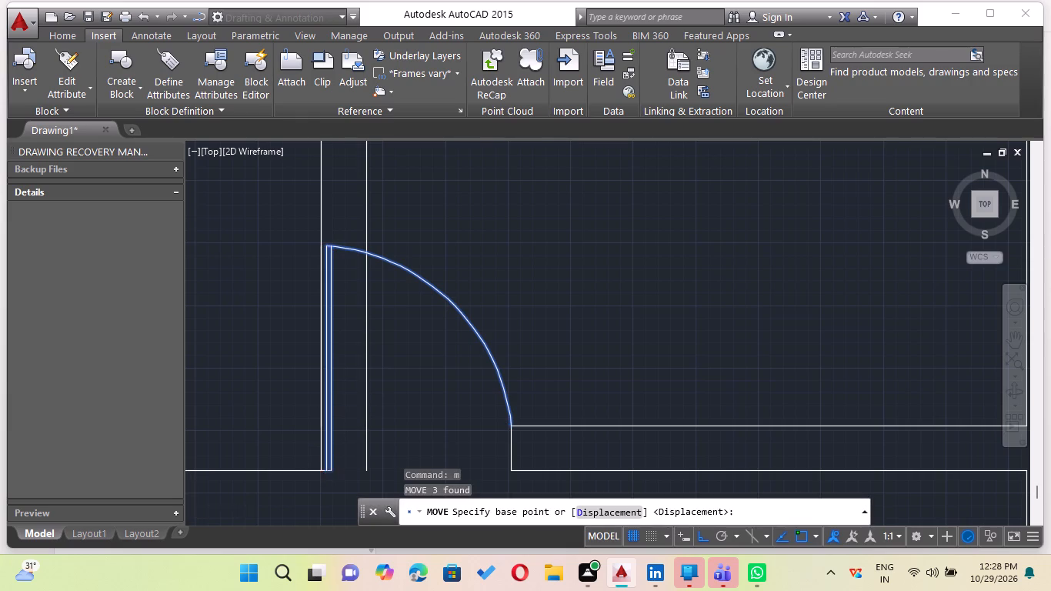
scroll(332, 466, "up", 2)
left_click(325, 486)
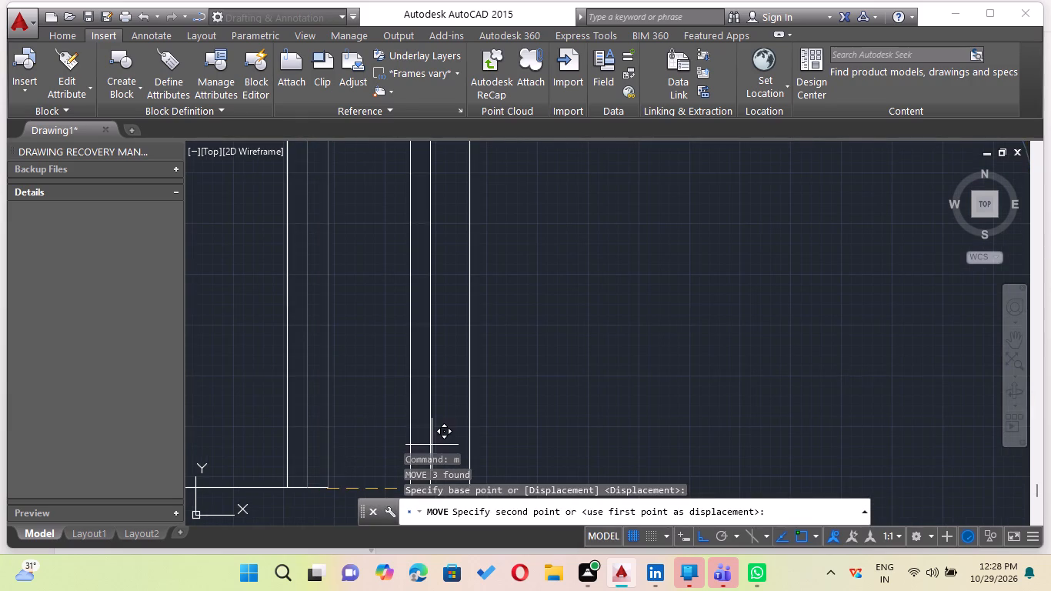
scroll(443, 445, "down", 1)
middle_click_drag(443, 443, 369, 322)
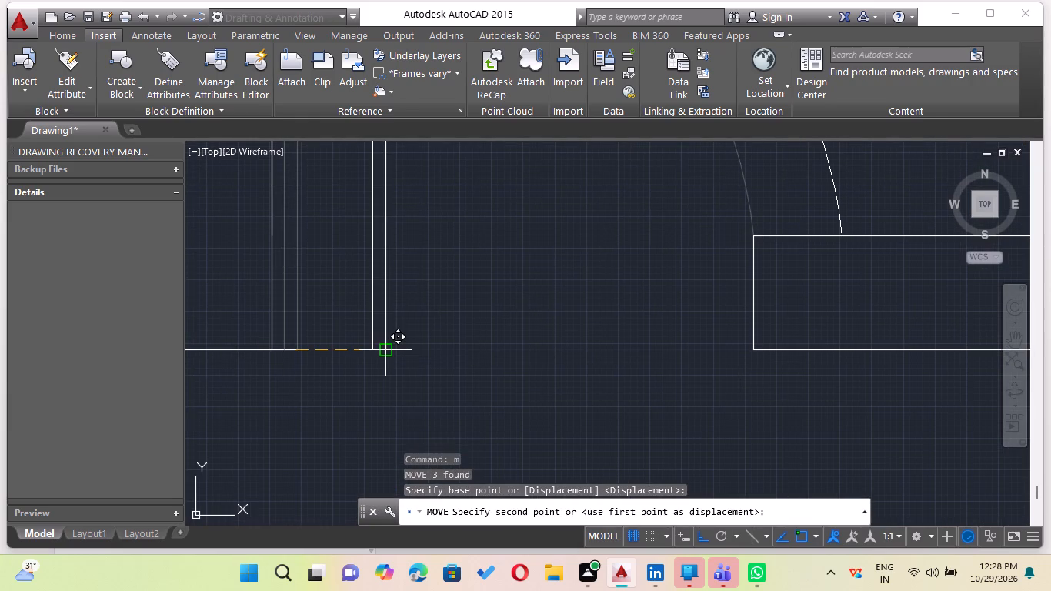
scroll(388, 351, "down", 3)
scroll(406, 344, "up", 1)
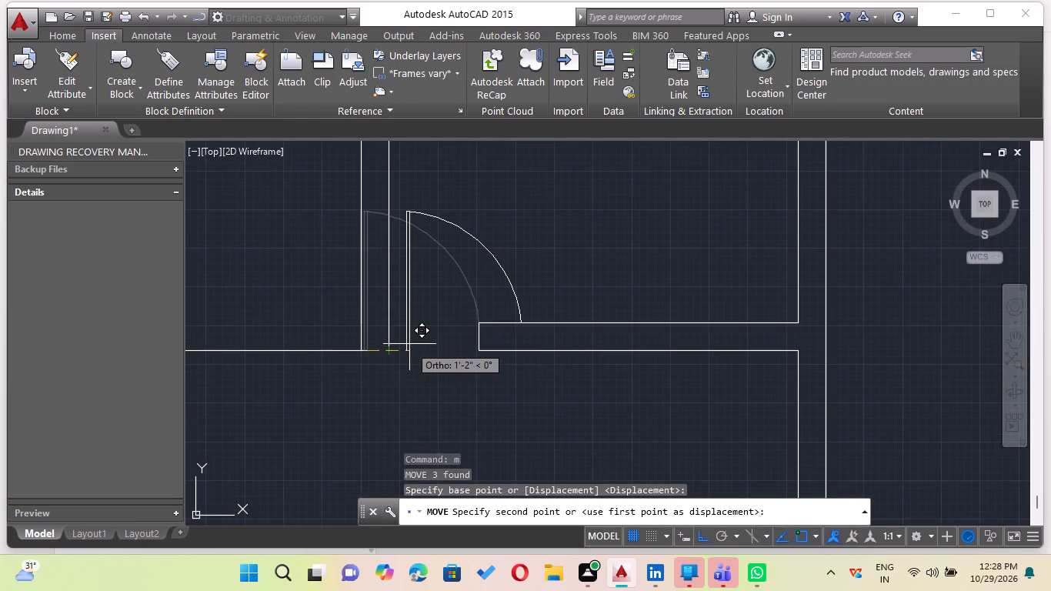
scroll(409, 344, "up", 2)
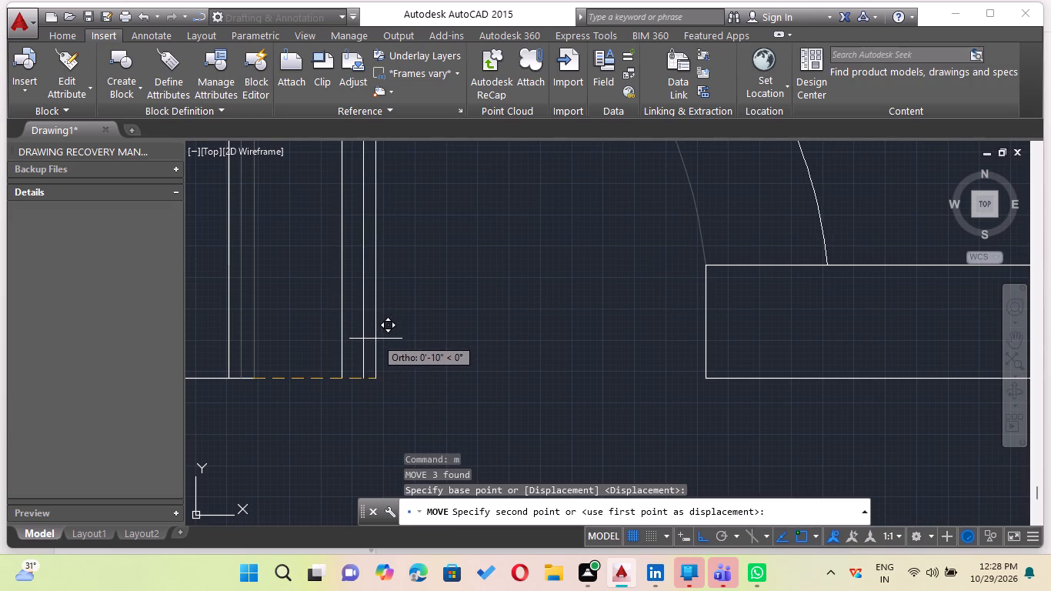
left_click(355, 385)
scroll(449, 357, "down", 1)
scroll(428, 340, "up", 1)
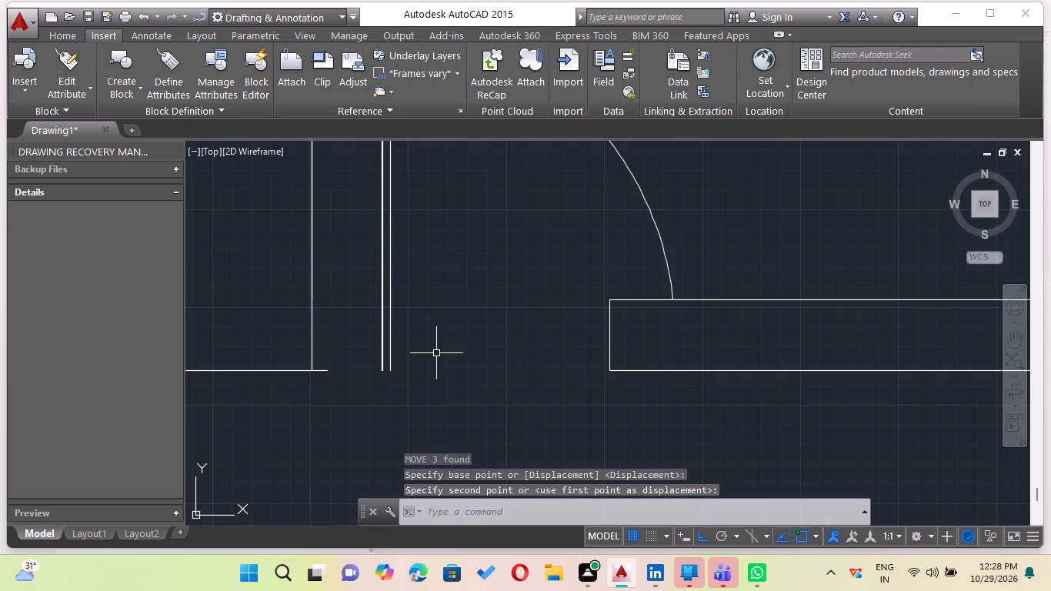
scroll(441, 389, "down", 3)
middle_click_drag(469, 365, 469, 396)
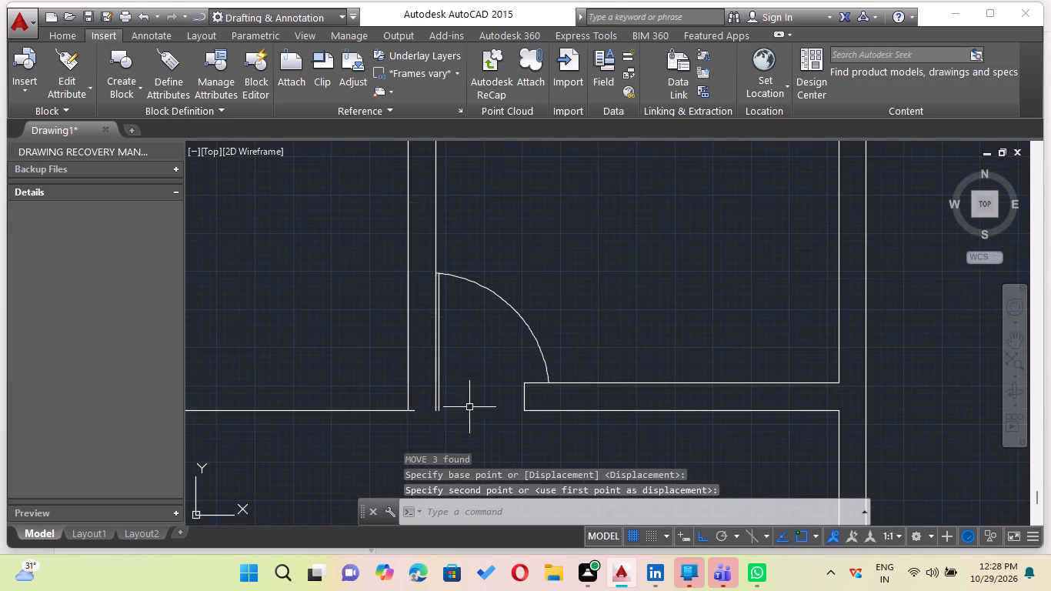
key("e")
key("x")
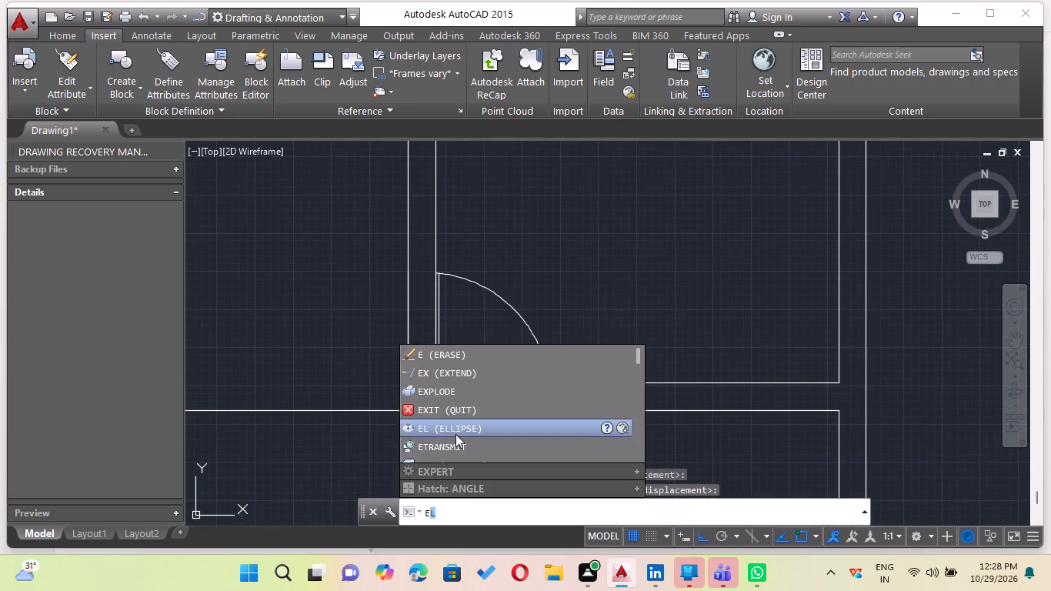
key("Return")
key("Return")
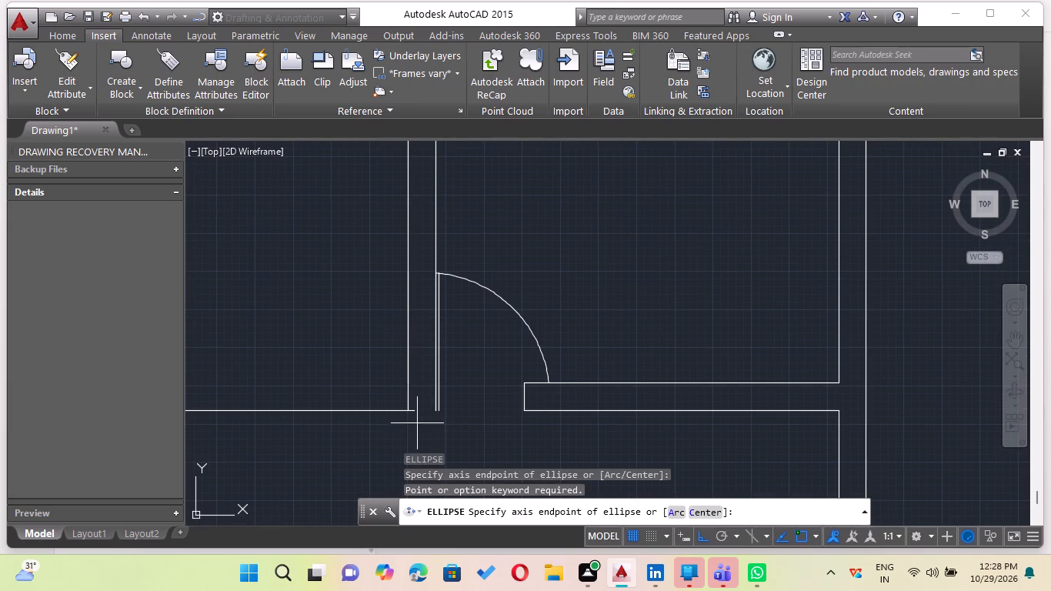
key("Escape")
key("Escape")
Extend the southern wall line east past the partition to the outer edge of the moved door leaf.
key("e")
key("c")
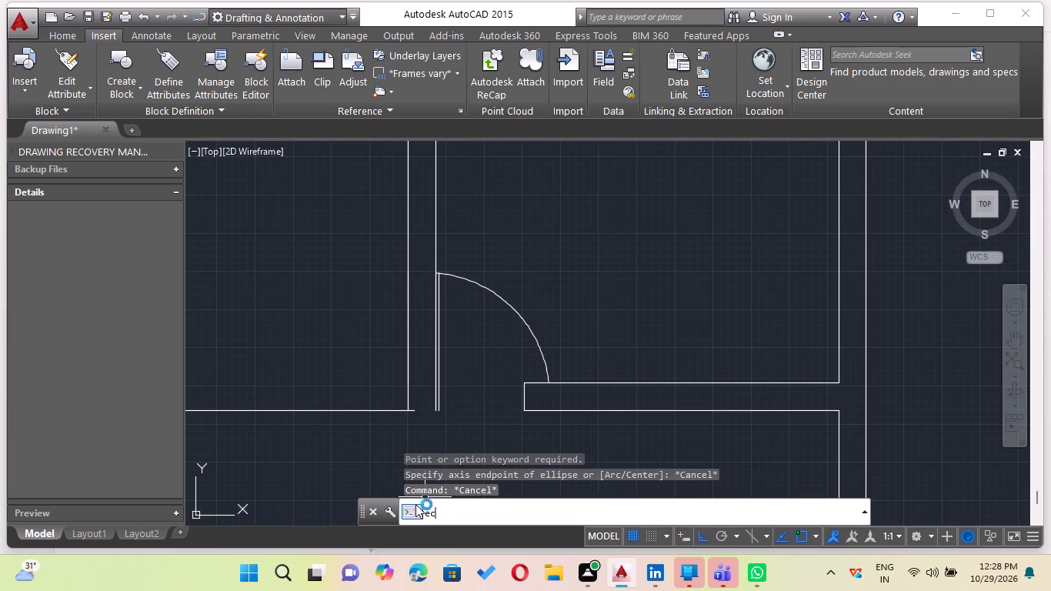
key("BackSpace")
key("x")
key("Return")
key("Return")
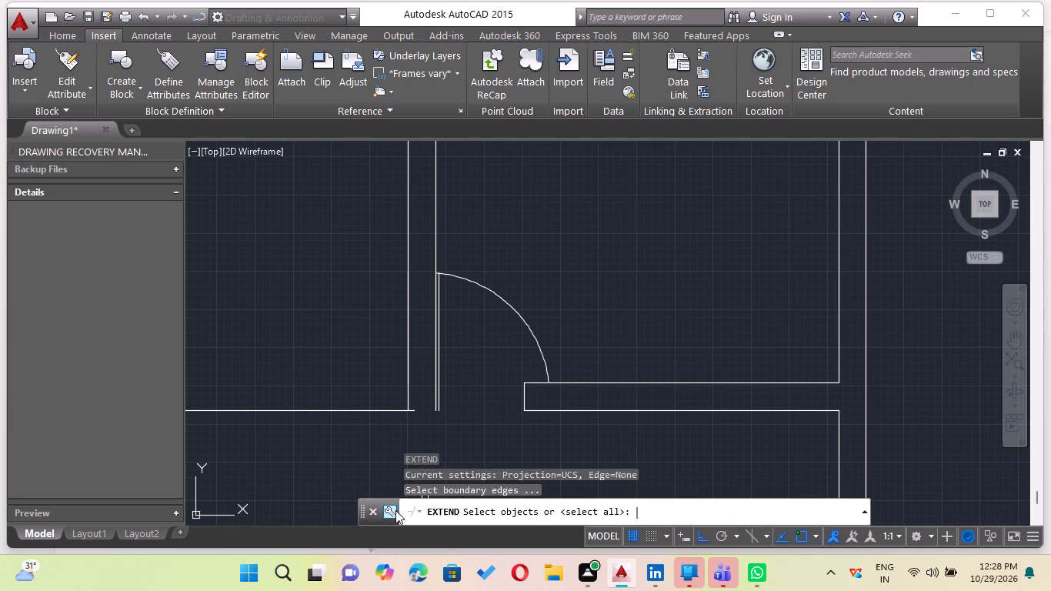
left_click(408, 409)
left_click(425, 410)
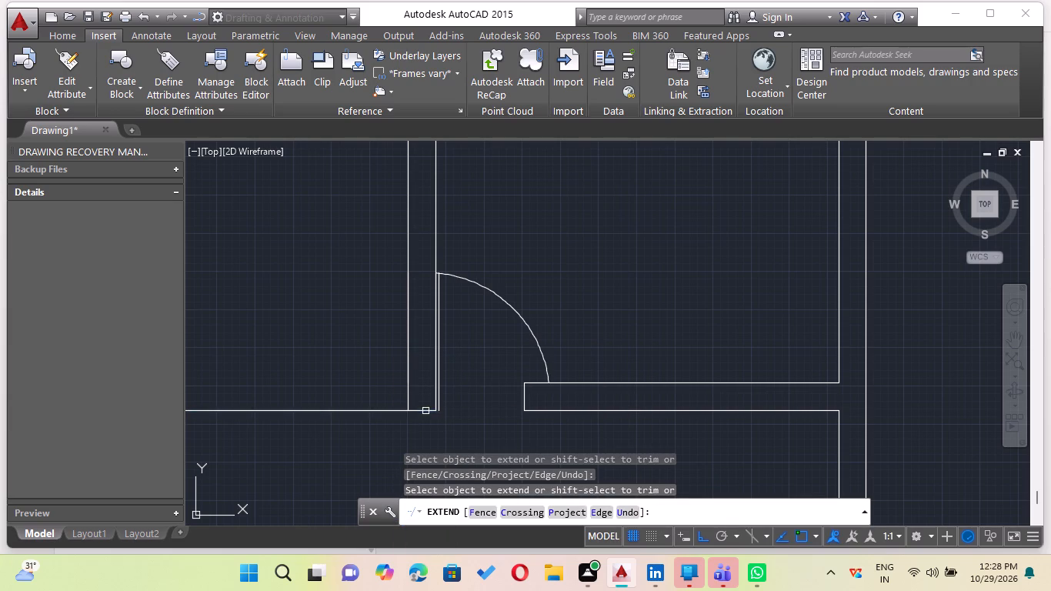
left_click(431, 409)
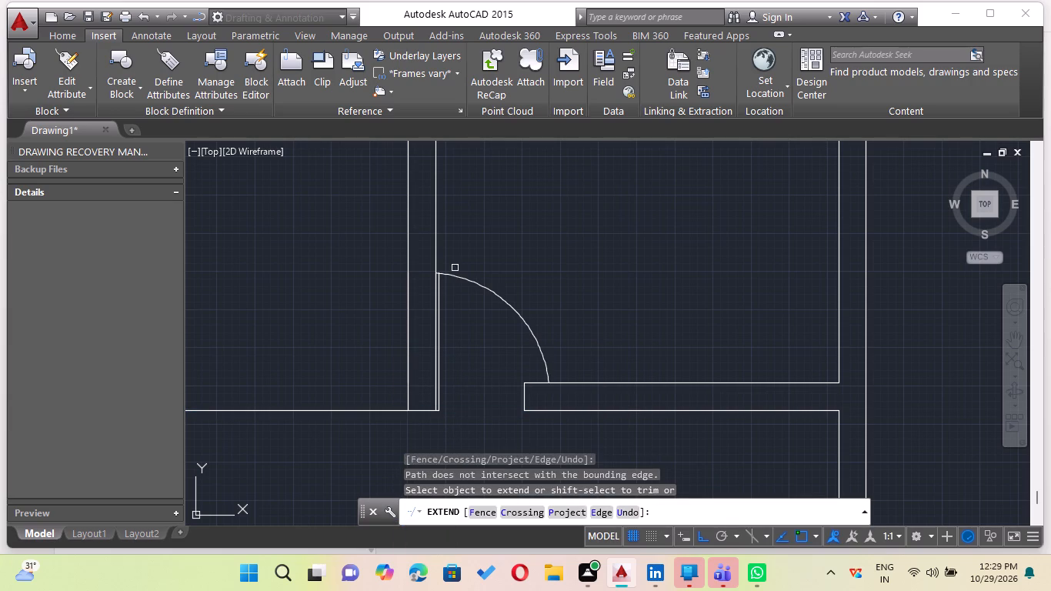
Extend the door's swing arc south across the wall thickness to the wall's southern line.
scroll(439, 302, "up", 3)
scroll(587, 381, "down", 3)
middle_click_drag(619, 399, 607, 346)
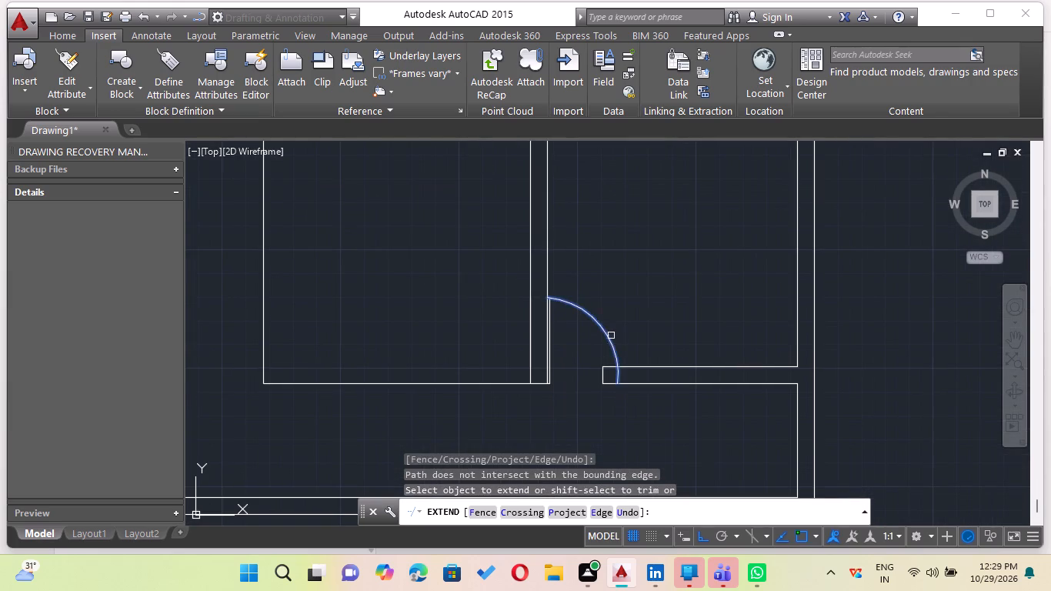
left_click(613, 352)
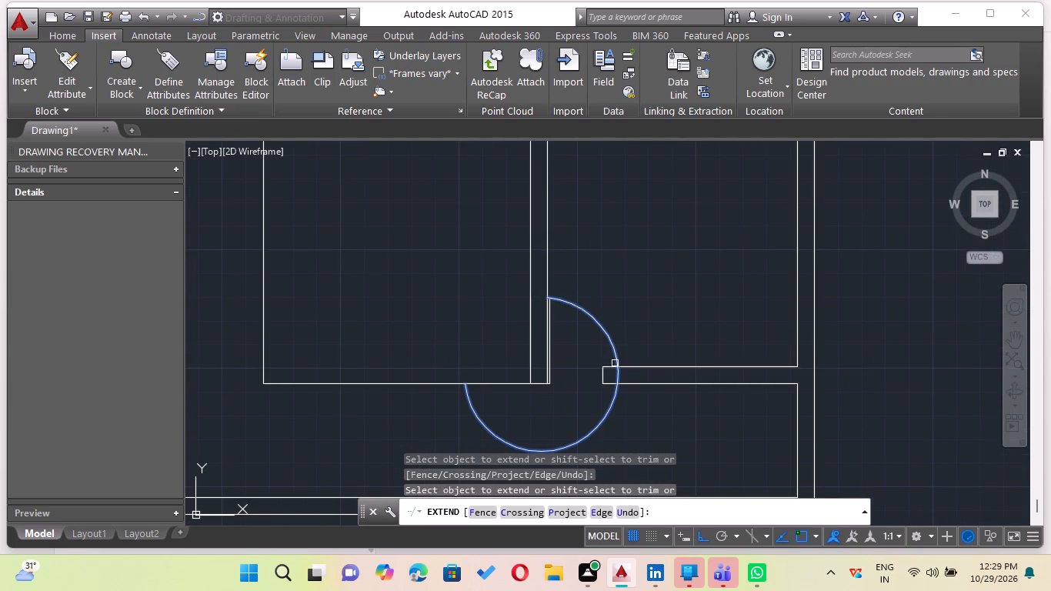
key("Escape")
Trim the two lines of the wall east of the door back to the swing arc.
key("t")
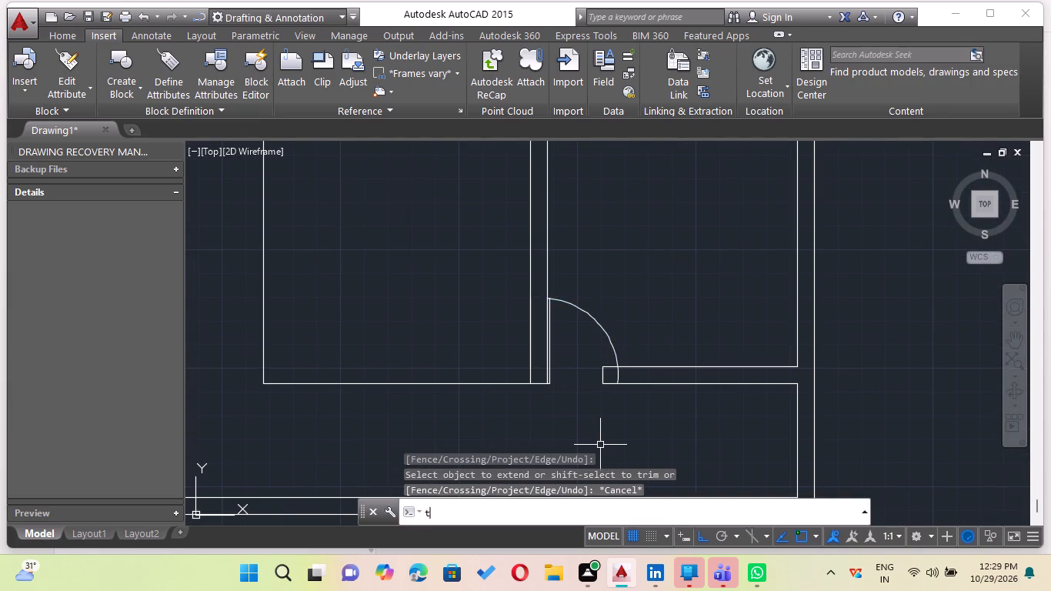
key("r")
key("Return")
key("Return")
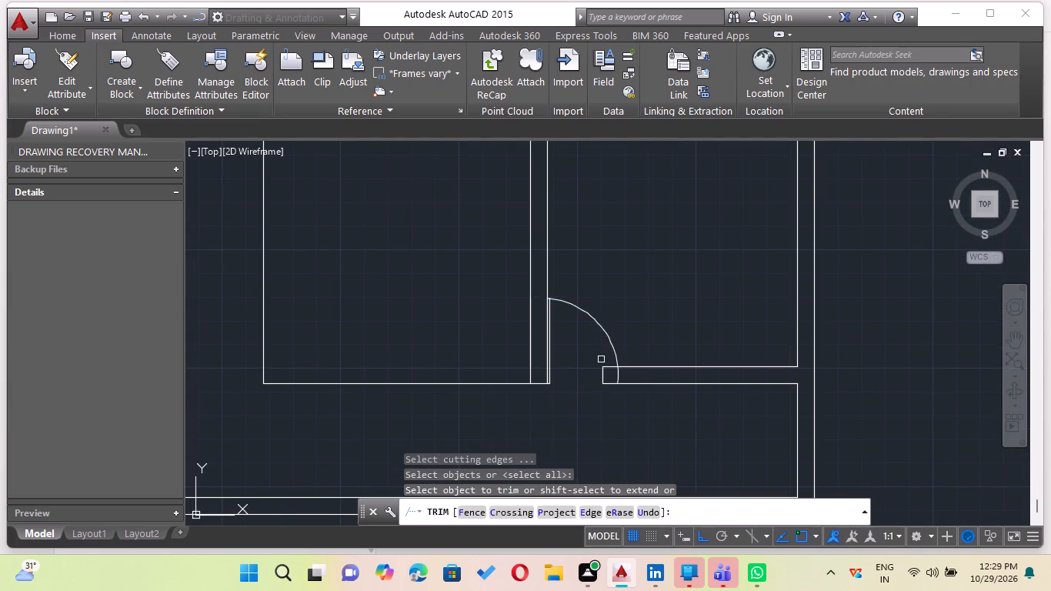
scroll(601, 361, "up", 2)
left_click(612, 352)
left_click(586, 441)
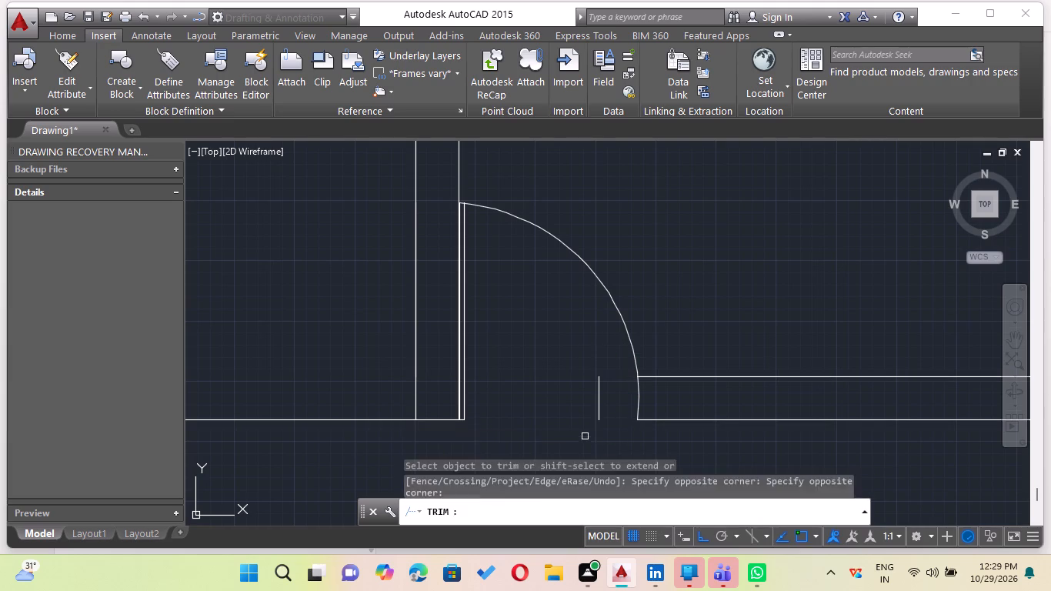
key("Escape")
Delete the leftover vertical jamb line inside the southern door opening.
left_click_drag(604, 367, 601, 384)
left_click(581, 429)
key("Delete")
Trim the partition's eastern line and the cross wall's southern line where they overlap at the partition's north junction.
scroll(564, 427, "down", 1)
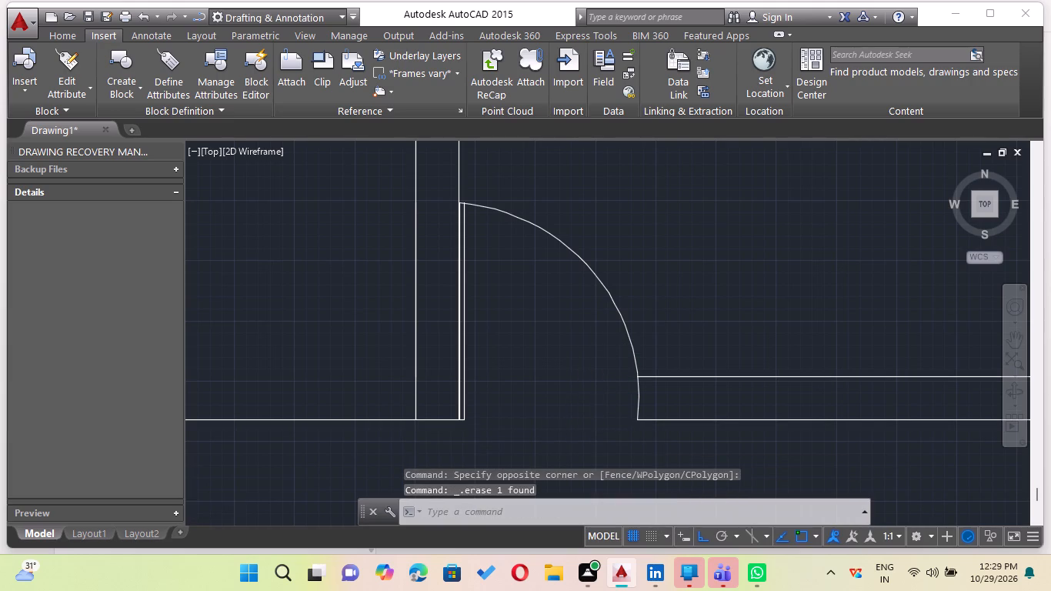
scroll(553, 424, "down", 1)
scroll(460, 382, "down", 1)
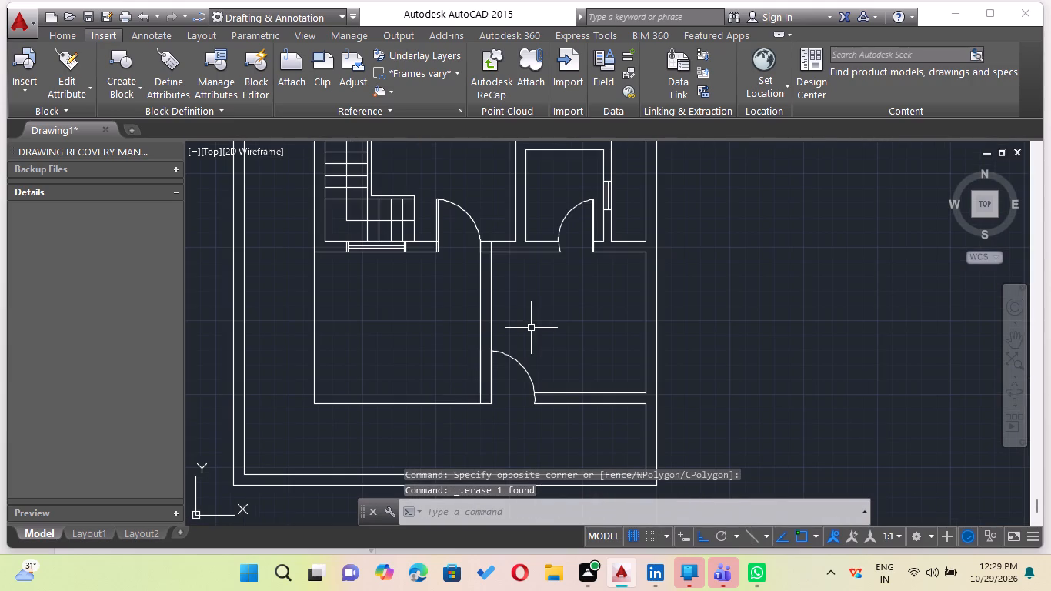
type("tr")
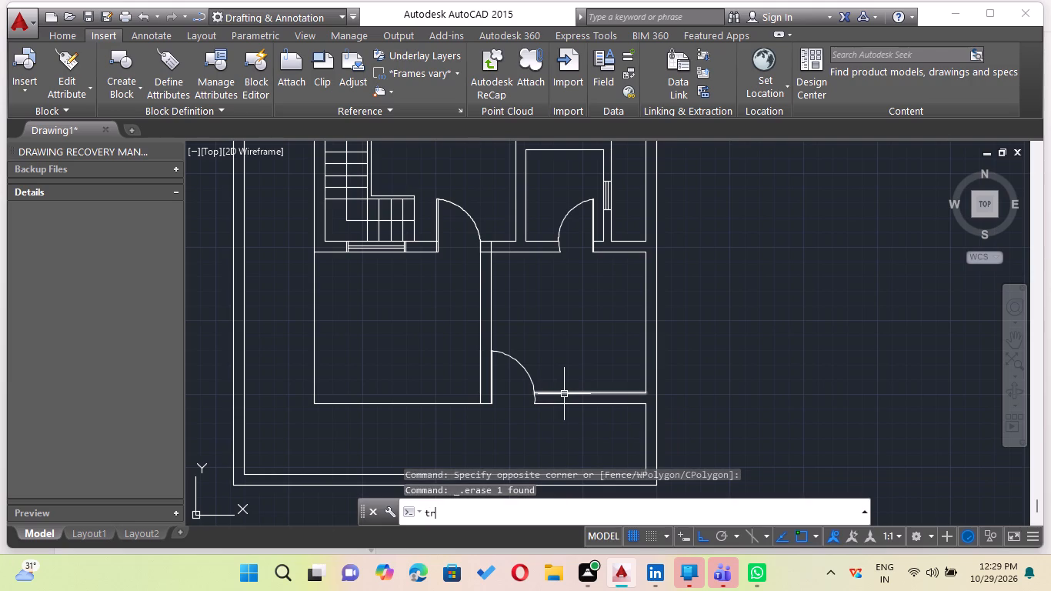
key("Return")
key("Return")
scroll(475, 165, "up", 1)
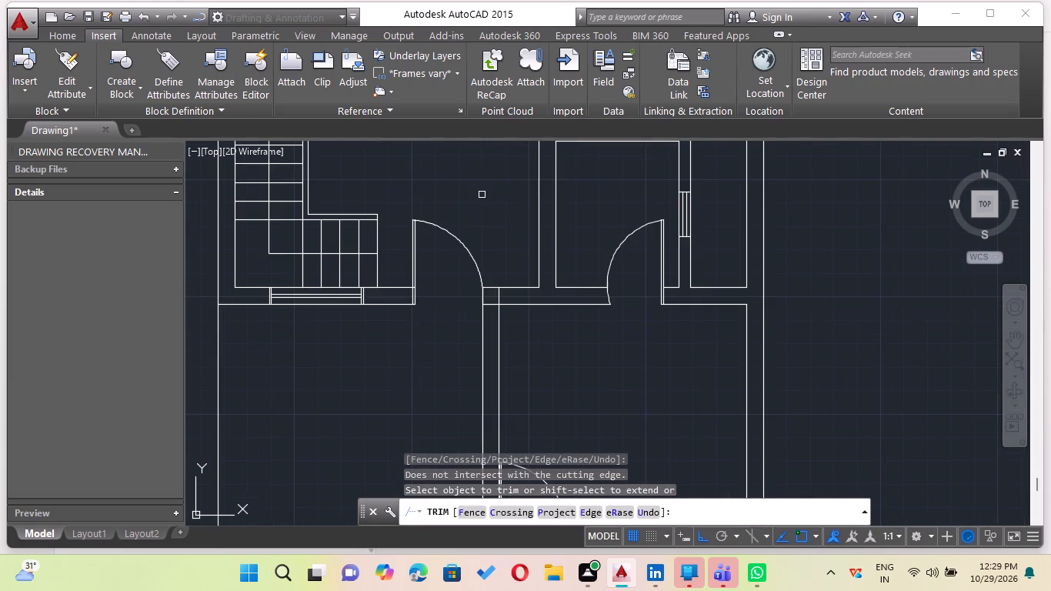
scroll(512, 286, "up", 1)
left_click(489, 298)
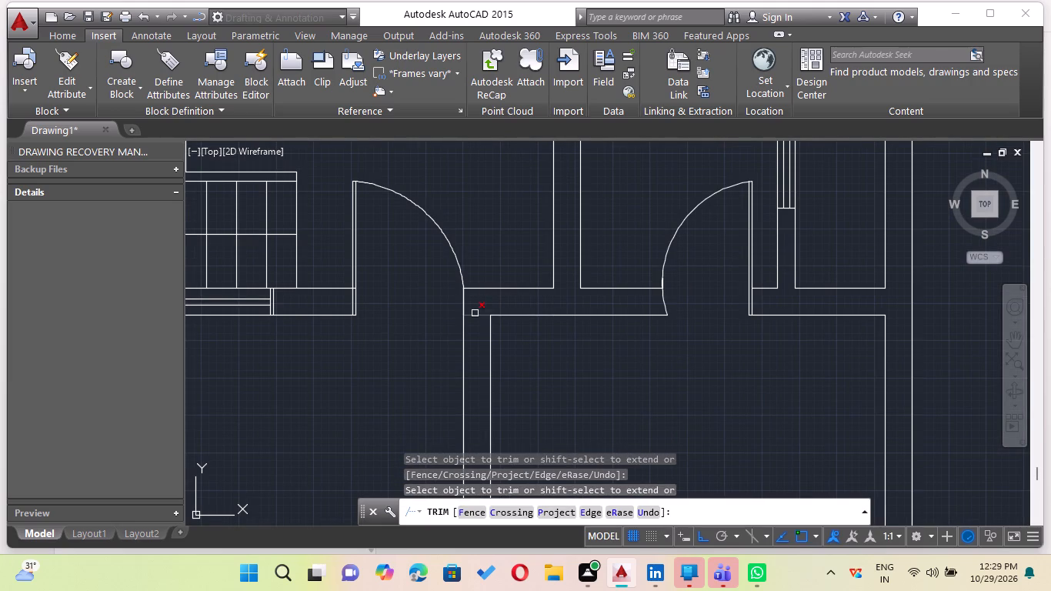
scroll(544, 378, "down", 1)
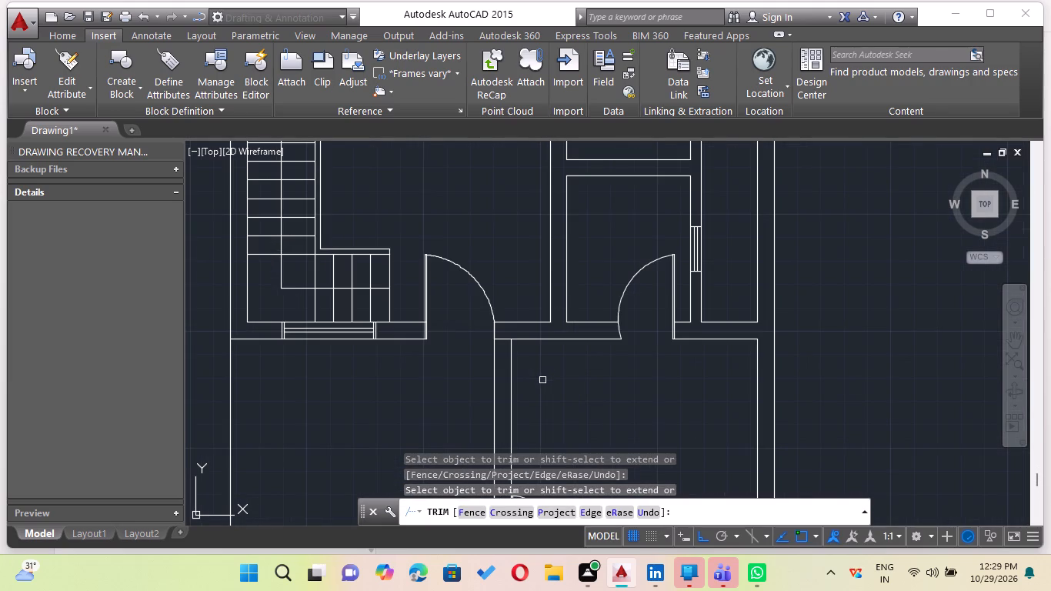
scroll(483, 341, "up", 1)
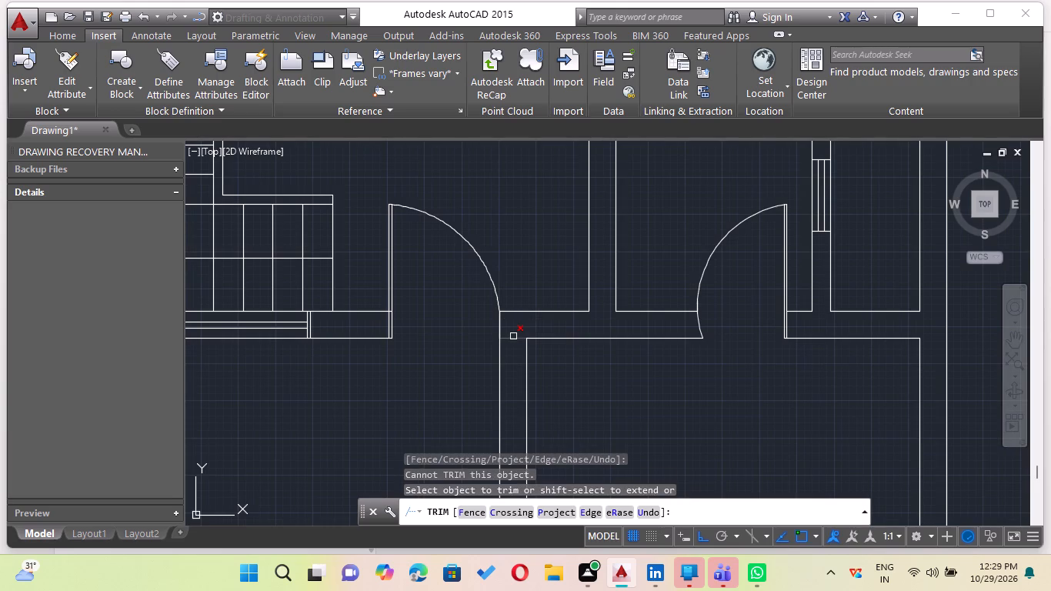
left_click_drag(513, 337, 523, 345)
scroll(715, 414, "down", 2)
middle_click_drag(682, 394, 586, 209)
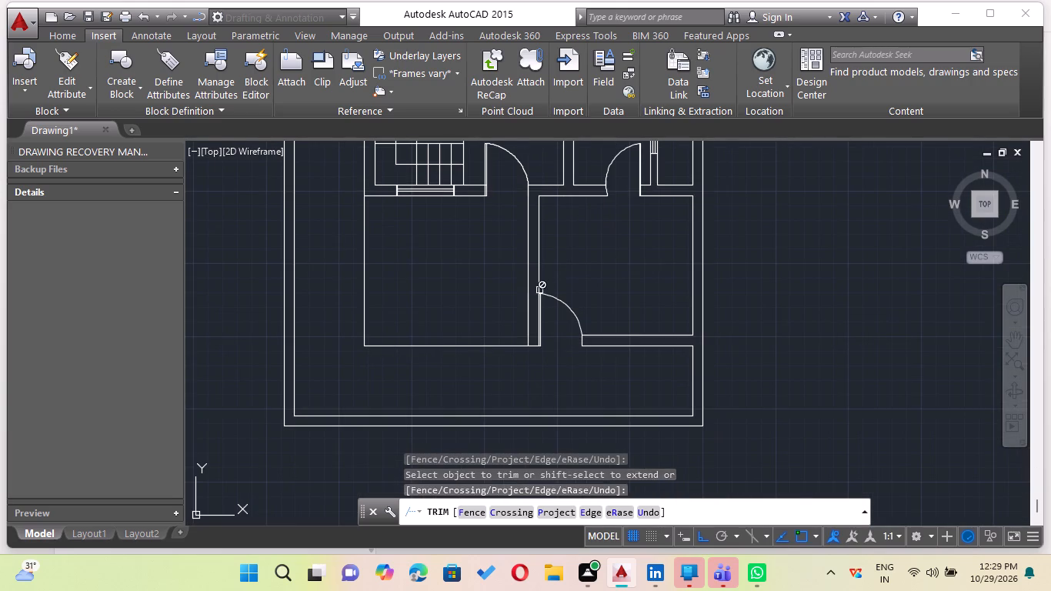
key("Escape")
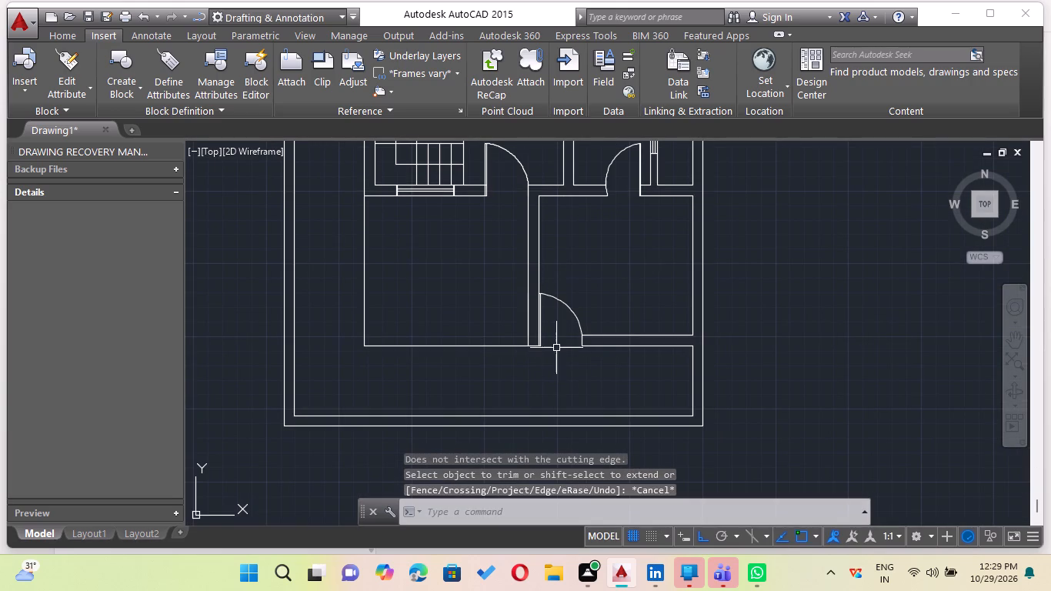
Rotate the spare vertical window east of the plan a quarter turn so that it lies horizontally.
scroll(572, 260, "down", 1)
middle_click_drag(572, 260, 555, 322)
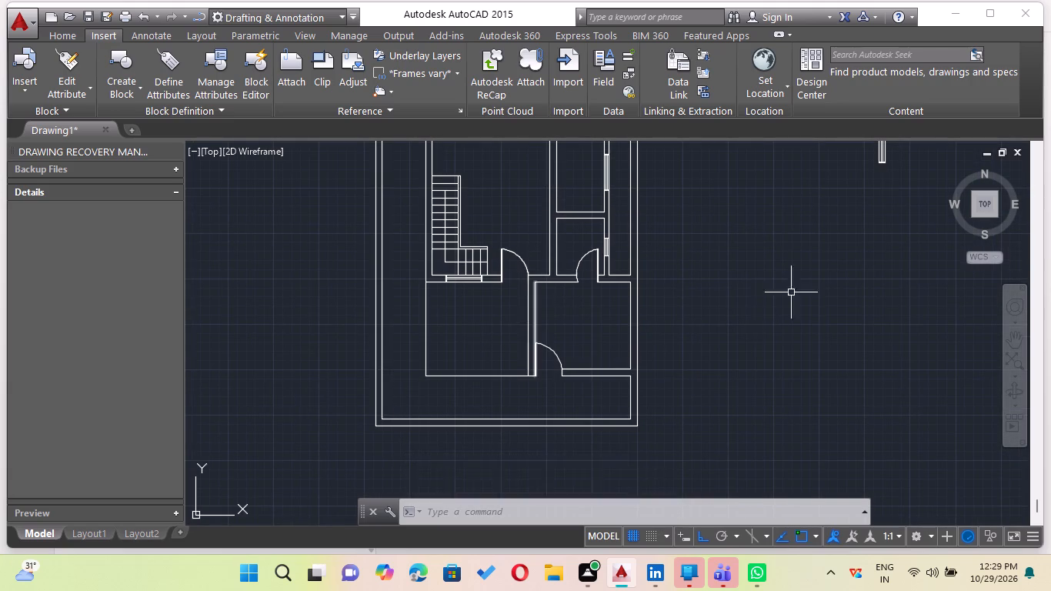
scroll(726, 295, "down", 1)
middle_click_drag(727, 295, 696, 378)
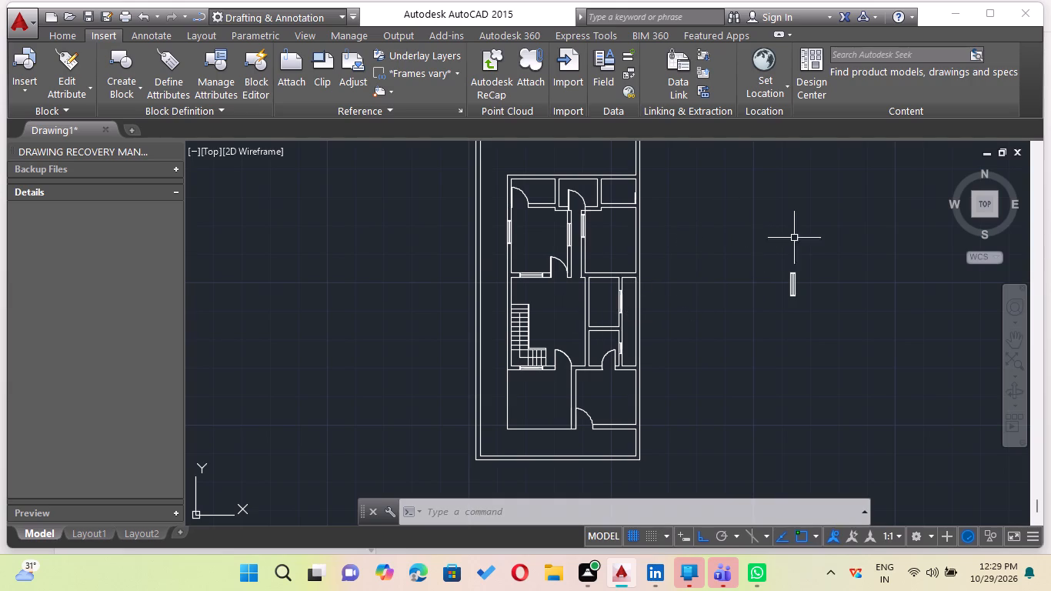
left_click(753, 221)
key("Escape")
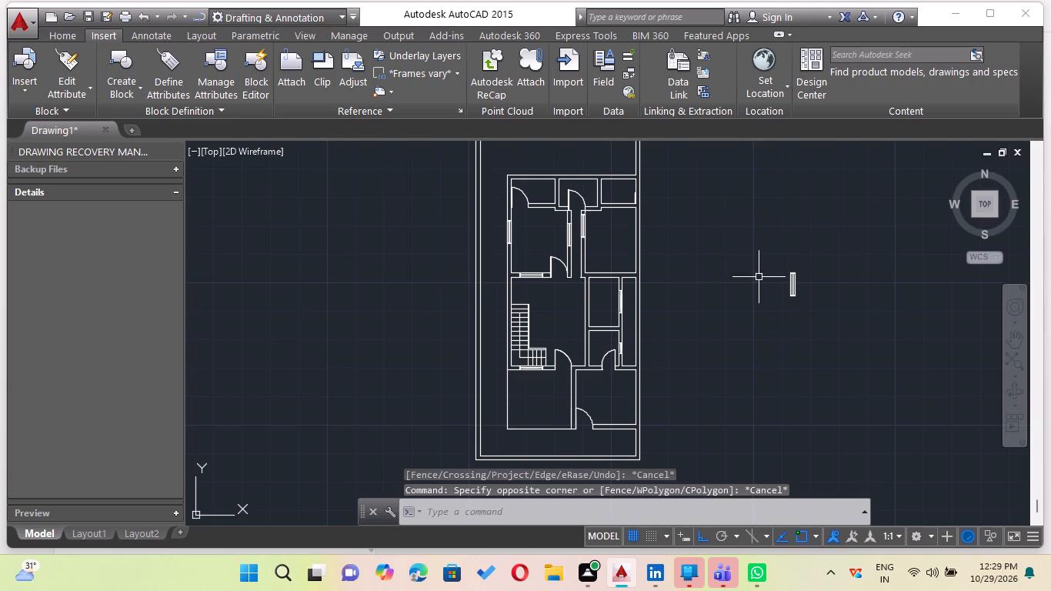
left_click_drag(750, 219, 806, 252)
left_click(1012, 449)
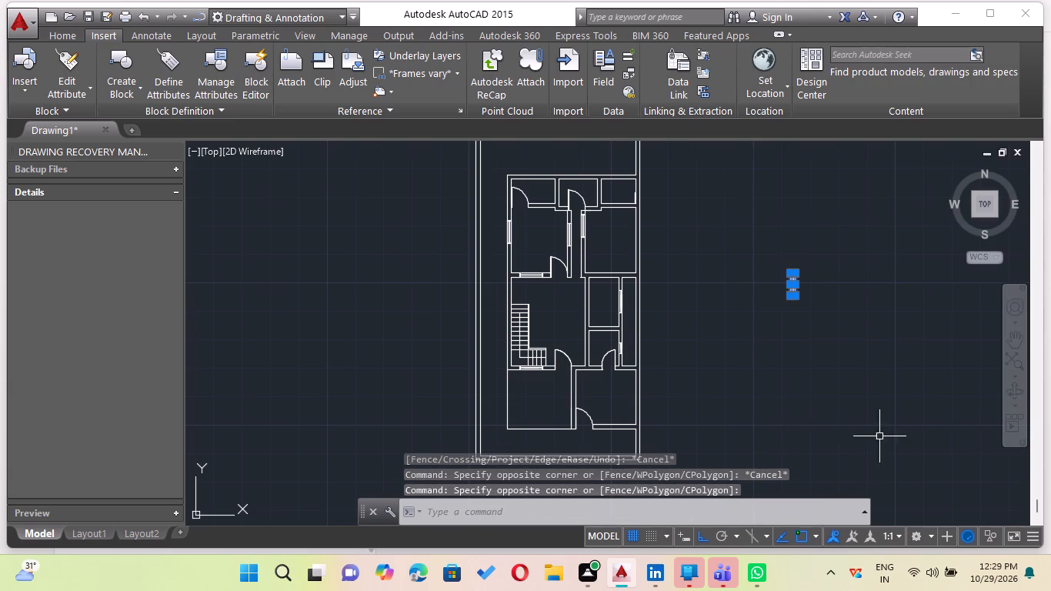
key("r")
key("o")
key("Return")
scroll(792, 279, "up", 3)
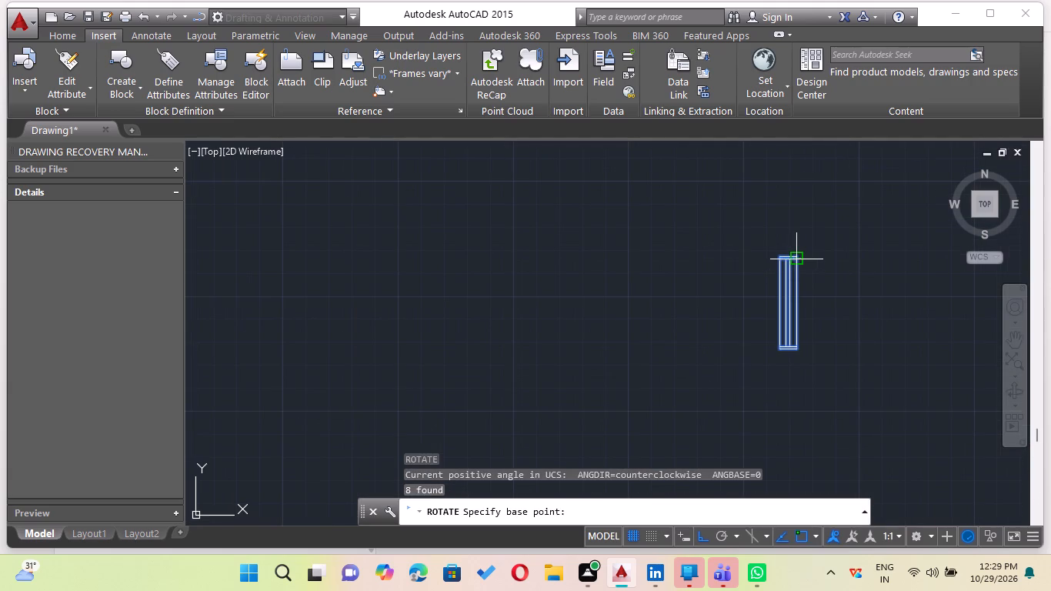
left_click(802, 253)
left_click(840, 323)
Copy the horizontal spare window by its north edge's midpoint into the southeast room's south wall, east of the door.
left_click(654, 203)
left_click(891, 301)
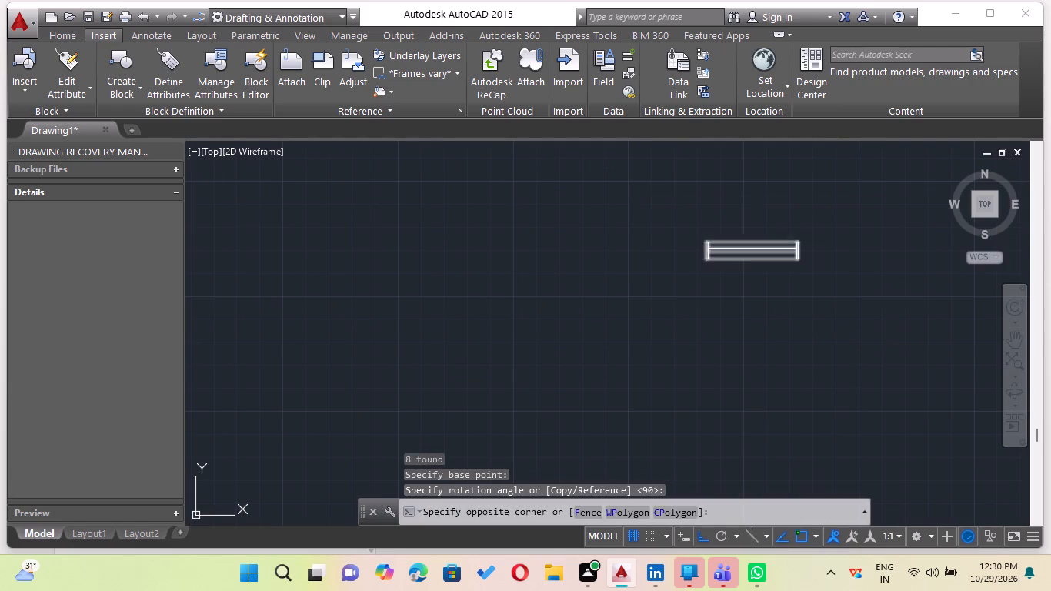
key("c")
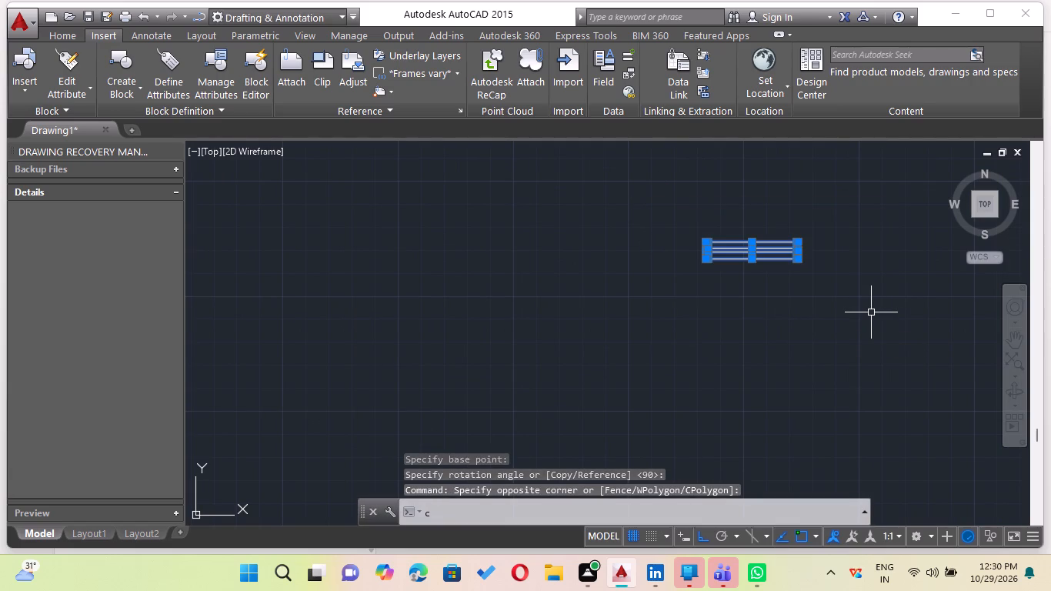
key("o")
key("Return")
scroll(760, 289, "down", 3)
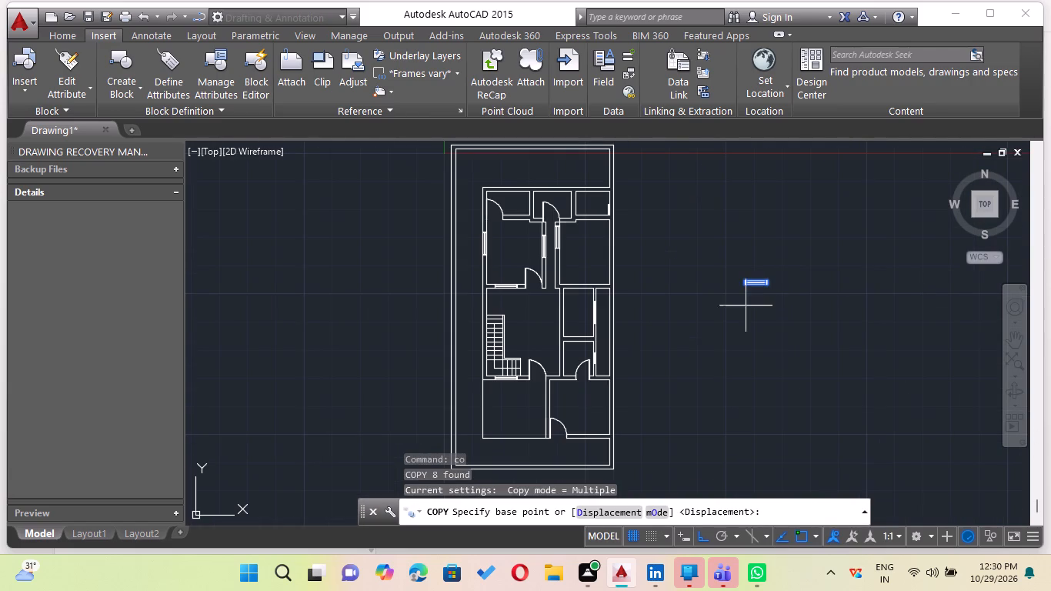
scroll(760, 287, "up", 3)
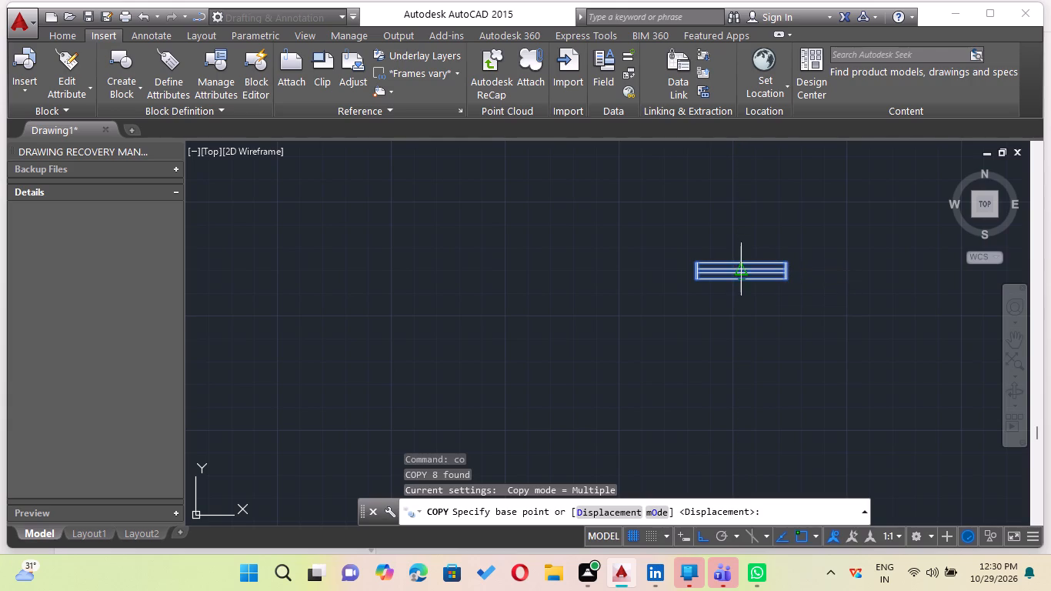
left_click(741, 259)
scroll(562, 379, "down", 2)
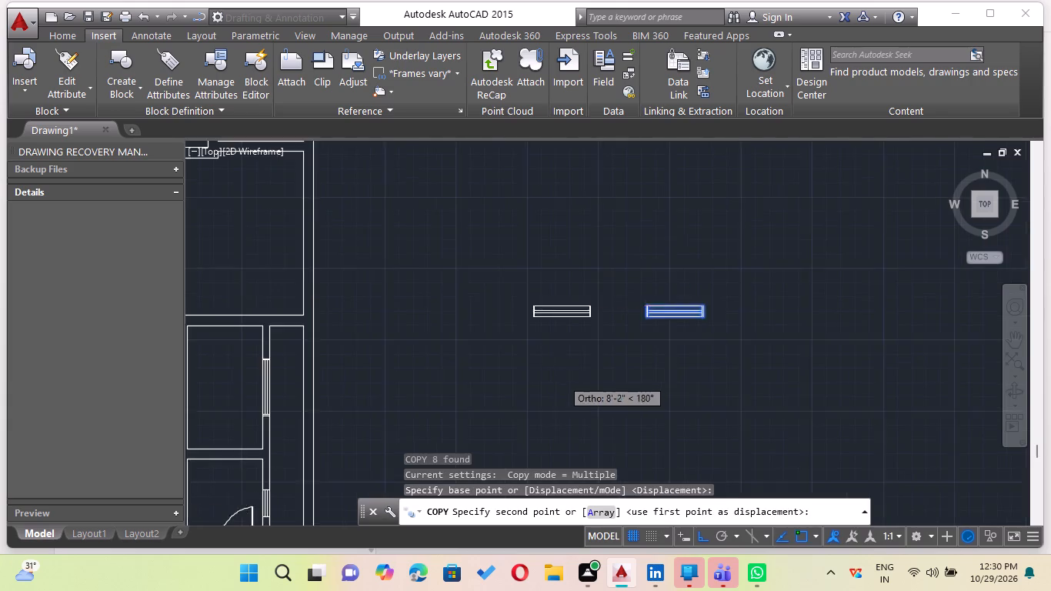
middle_click_drag(561, 378, 686, 261)
middle_click_drag(542, 370, 608, 279)
scroll(561, 409, "up", 1)
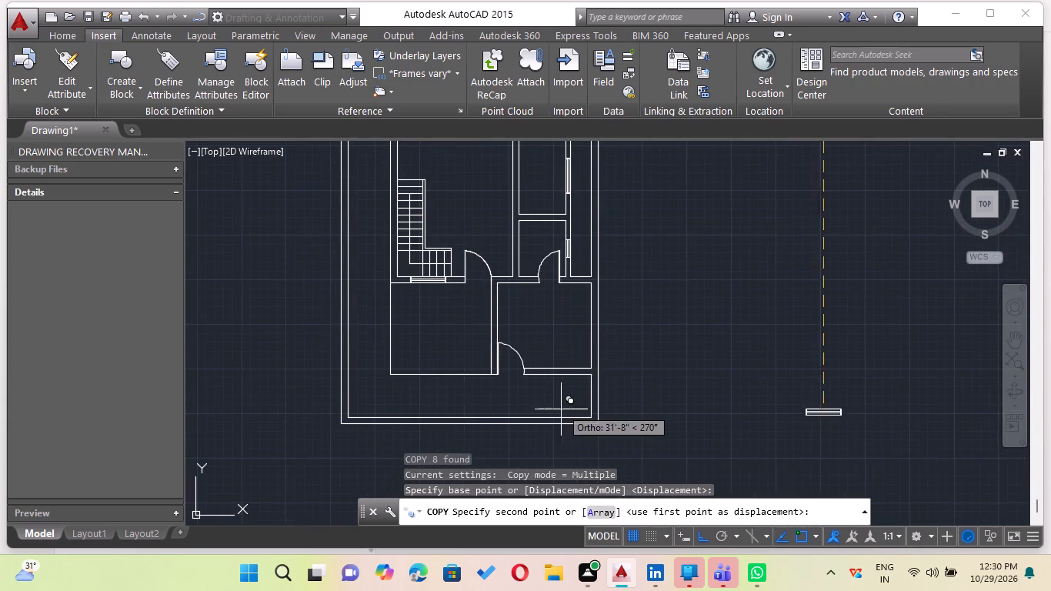
scroll(560, 411, "up", 2)
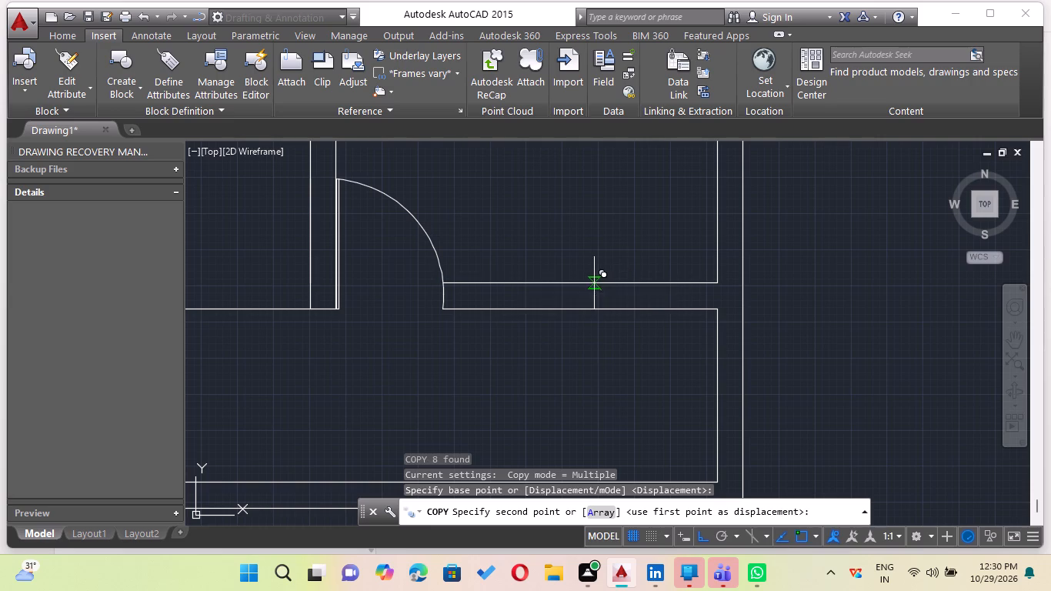
left_click(591, 285)
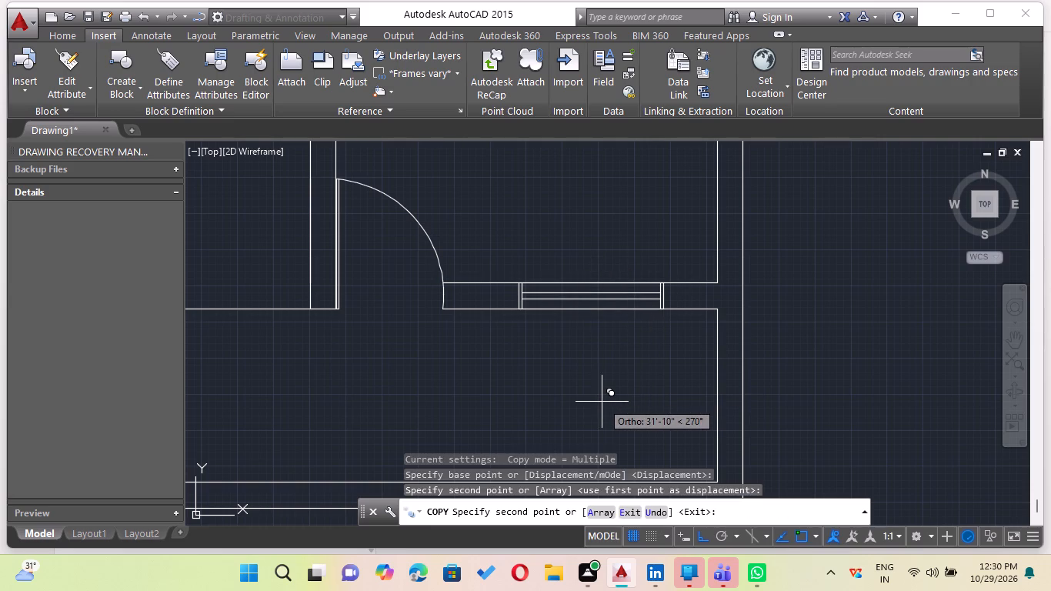
scroll(599, 402, "down", 2)
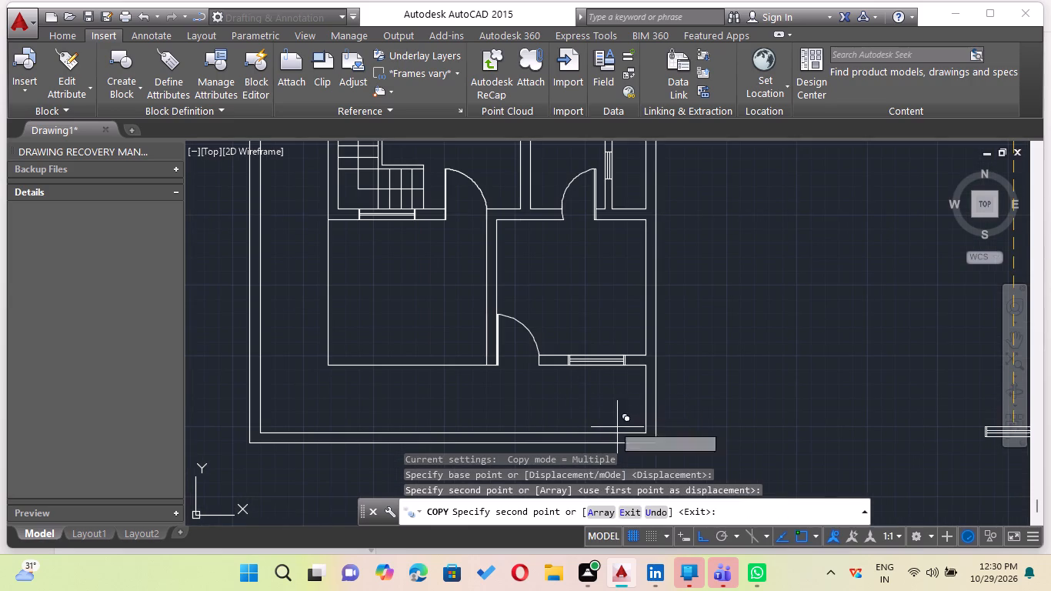
key("Escape")
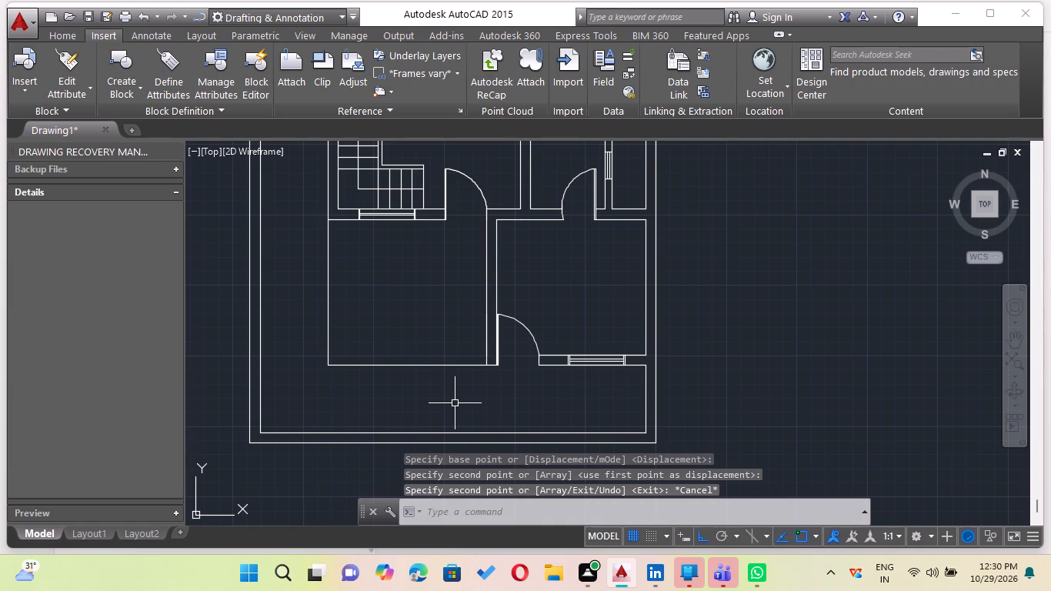
Copy the longer vertical window from the thin eastern wall onto the southern rooms' partition, starting north of the door, with Ortho off.
scroll(470, 373, "down", 1)
middle_click_drag(536, 345, 536, 350)
scroll(536, 350, "down", 1)
middle_click_drag(536, 350, 536, 431)
scroll(536, 300, "up", 2)
left_click(539, 279)
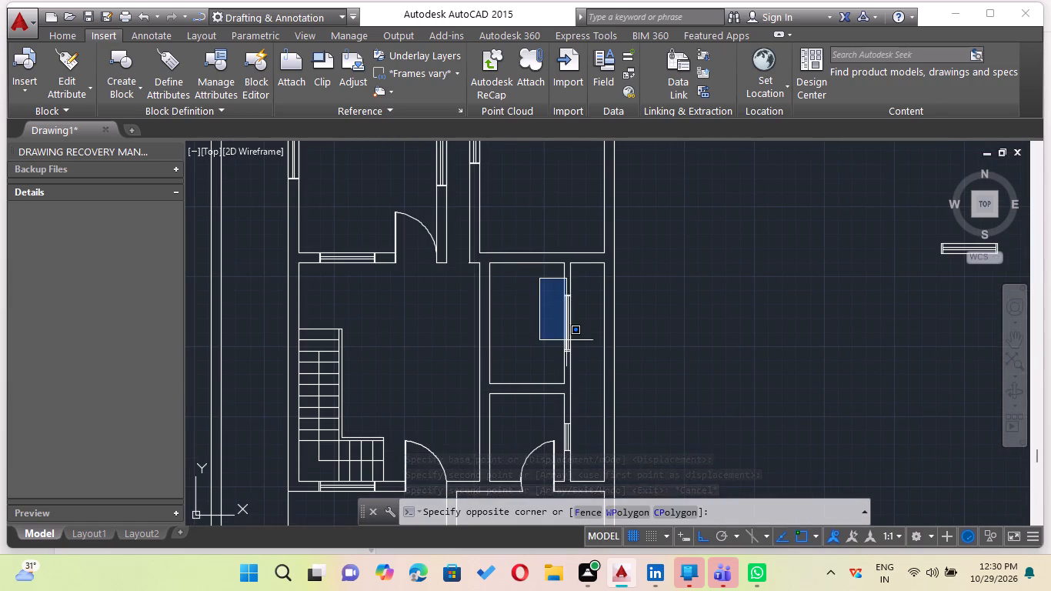
left_click(585, 369)
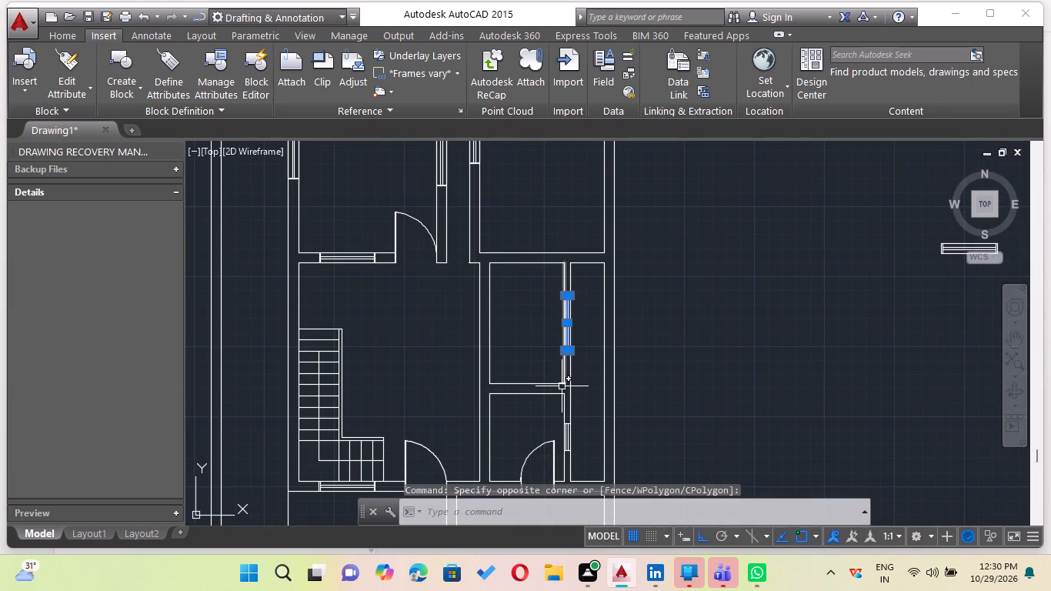
key("c")
key("o")
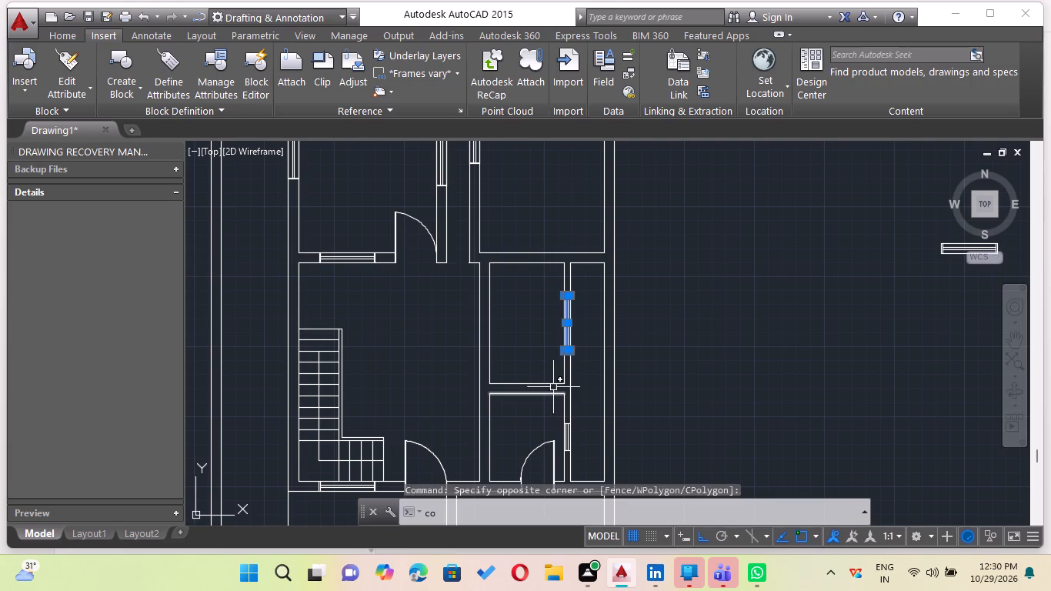
key("Return")
scroll(581, 283, "up", 3)
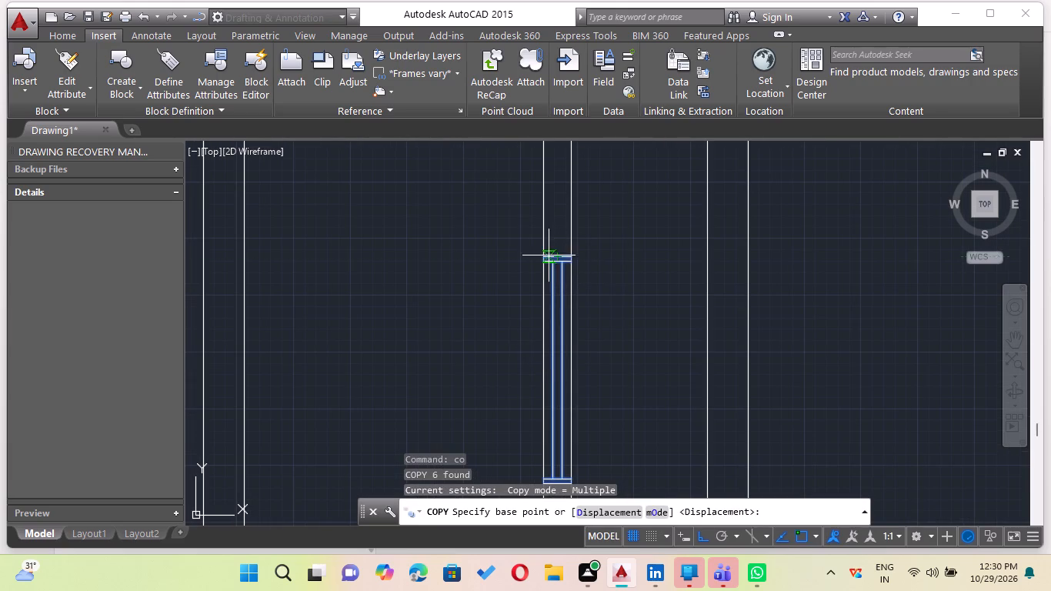
scroll(538, 255, "up", 1)
left_click_drag(542, 259, 527, 276)
scroll(402, 374, "down", 3)
middle_click_drag(373, 372, 496, 224)
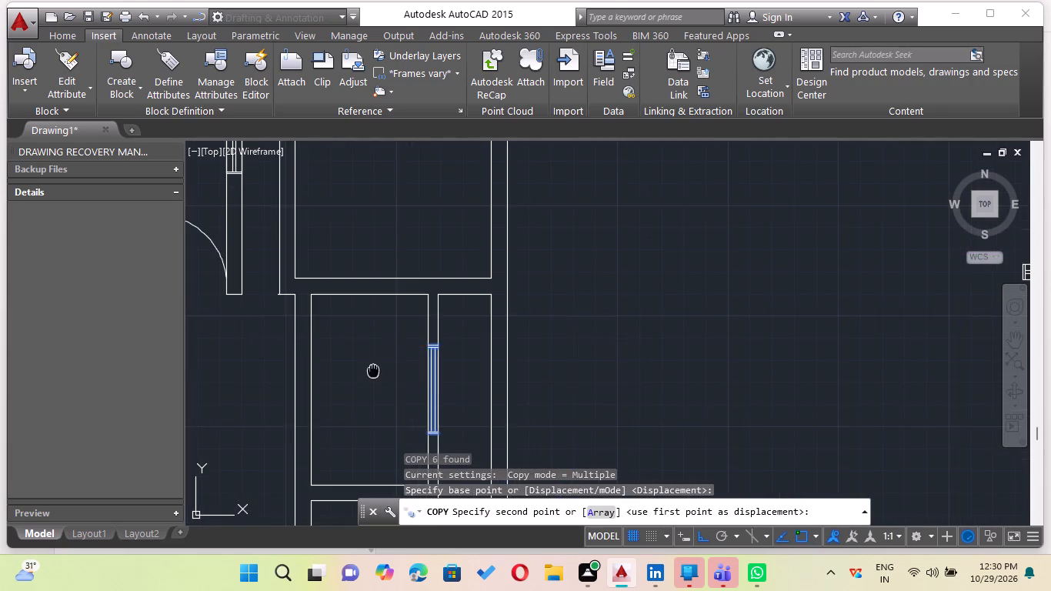
middle_click_drag(496, 224, 501, 225)
scroll(308, 352, "down", 2)
middle_click_drag(308, 353, 379, 270)
scroll(396, 256, "up", 3)
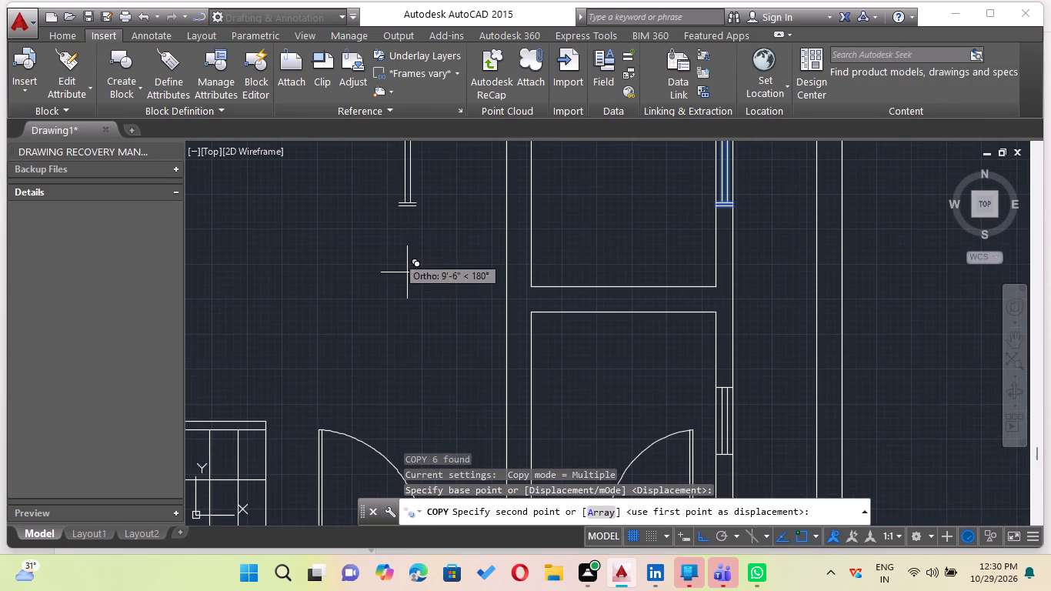
scroll(413, 392, "down", 3)
middle_click_drag(412, 387, 410, 171)
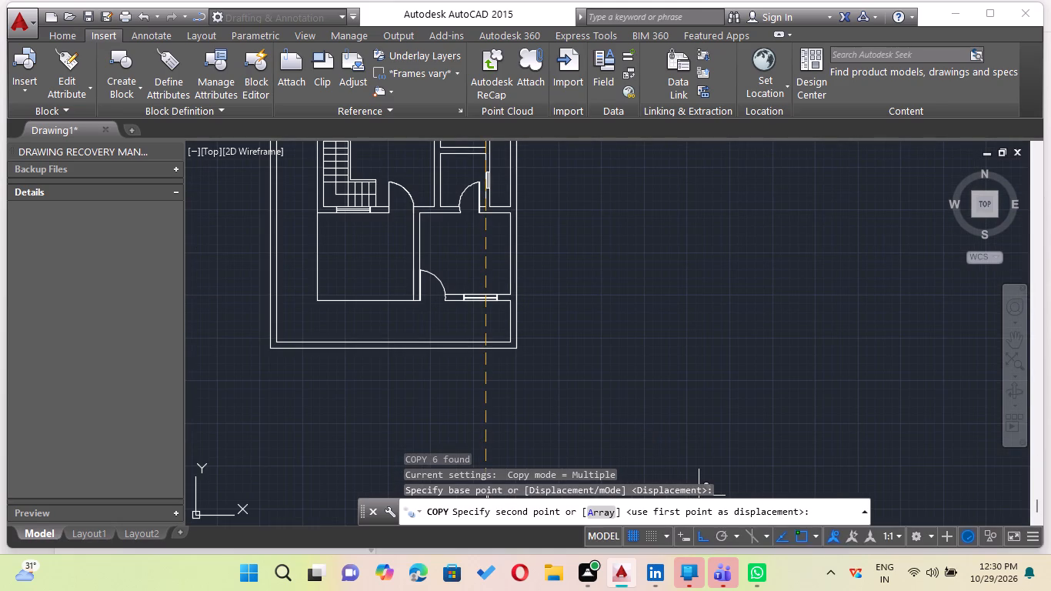
left_click(707, 537)
scroll(466, 295, "up", 1)
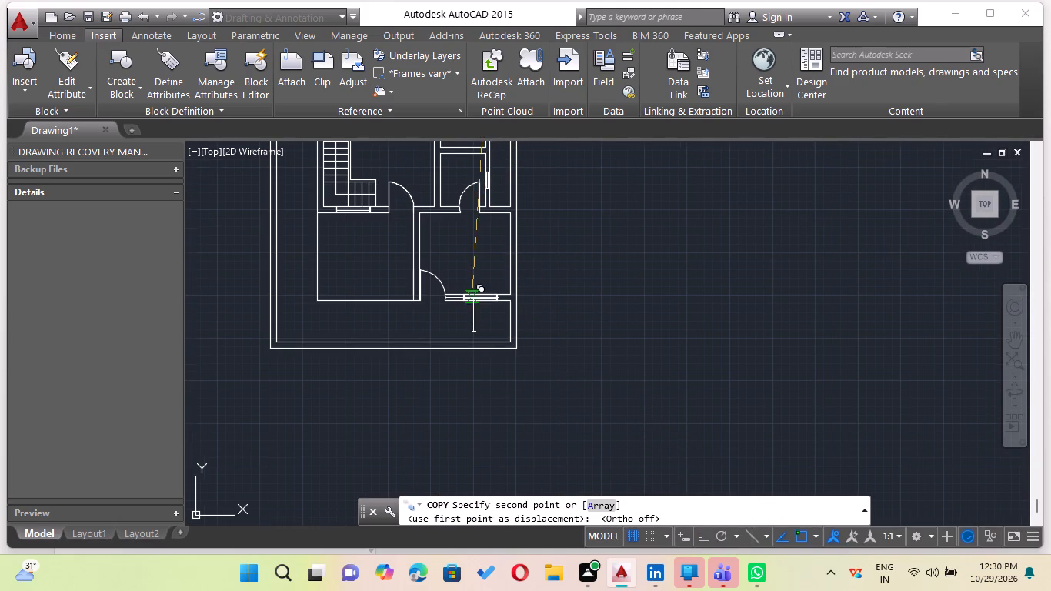
middle_click_drag(390, 219, 389, 244)
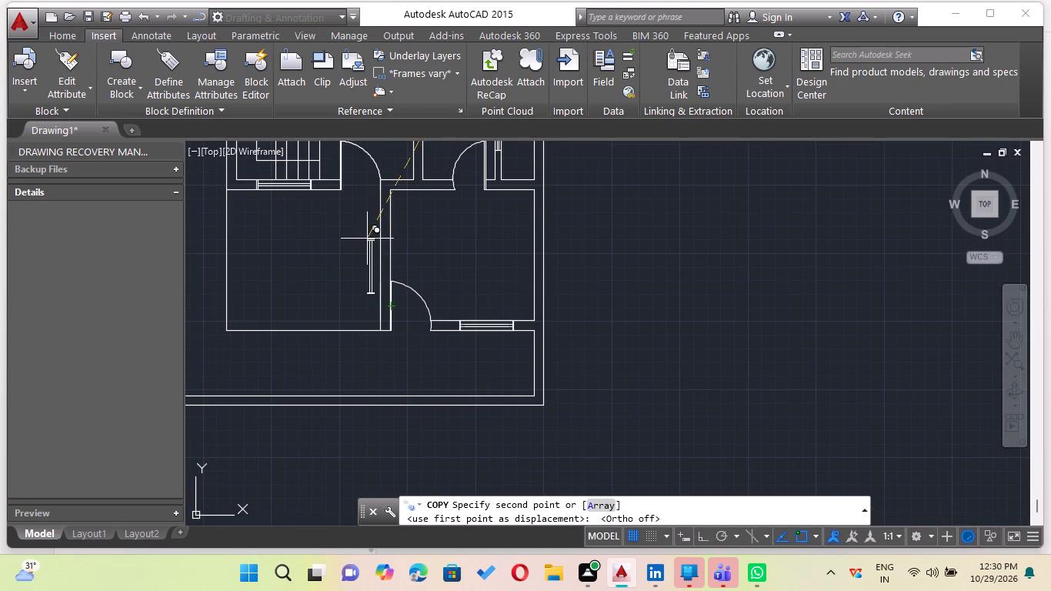
scroll(381, 242, "up", 3)
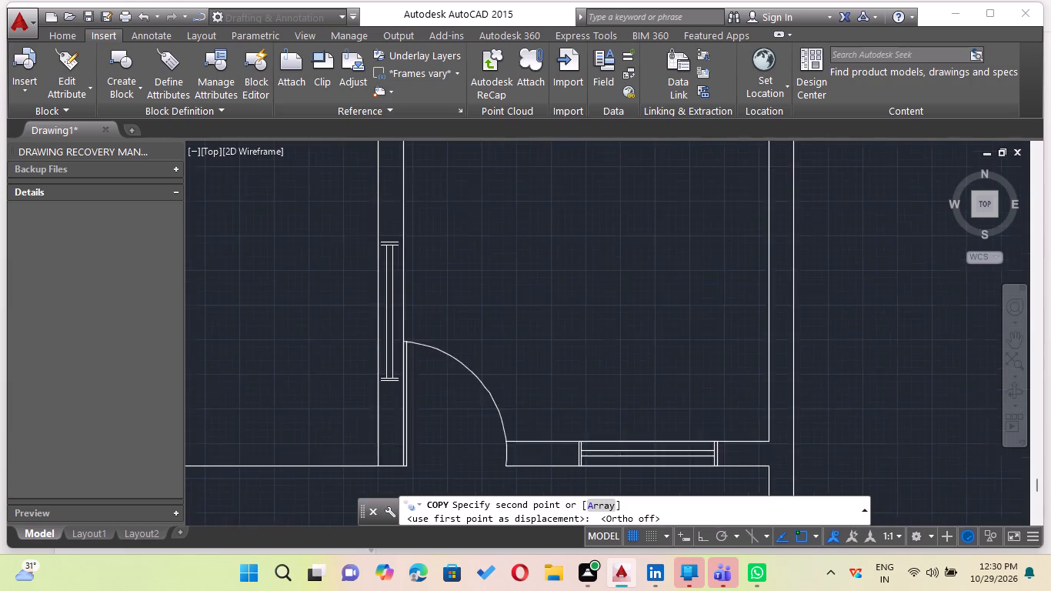
scroll(385, 225, "down", 2)
scroll(382, 222, "up", 2)
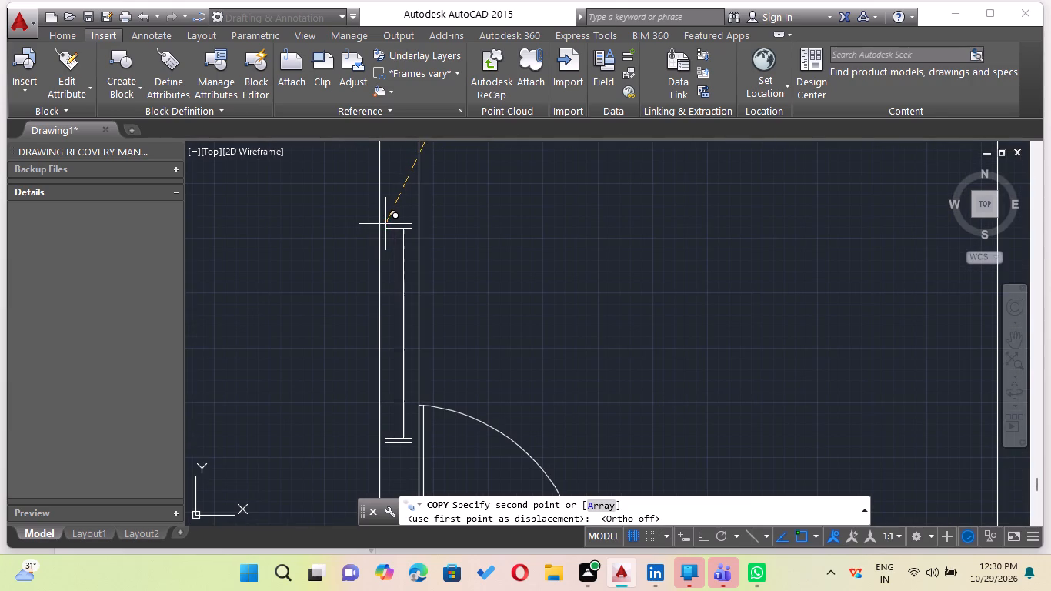
left_click(382, 224)
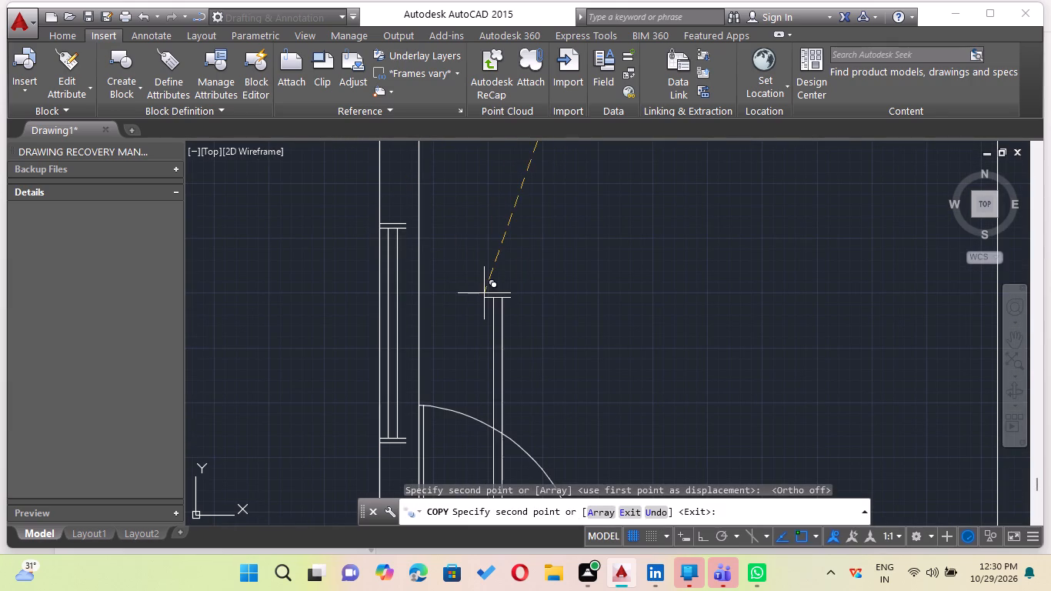
key("Escape")
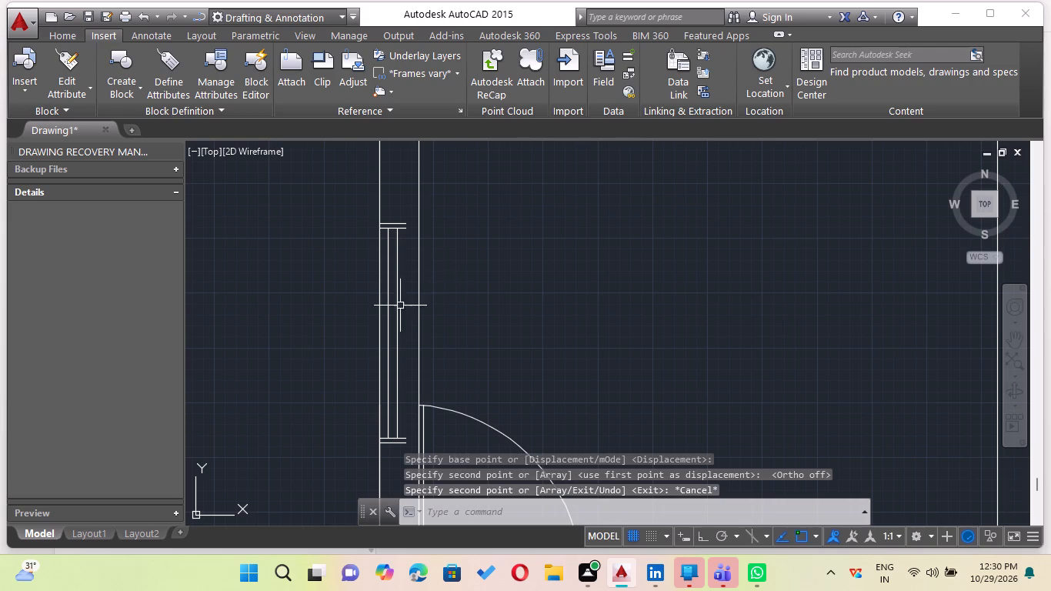
Delete the two vertical glazing lines of the window copied onto the partition.
left_click(392, 304)
left_click(379, 318)
key("Escape")
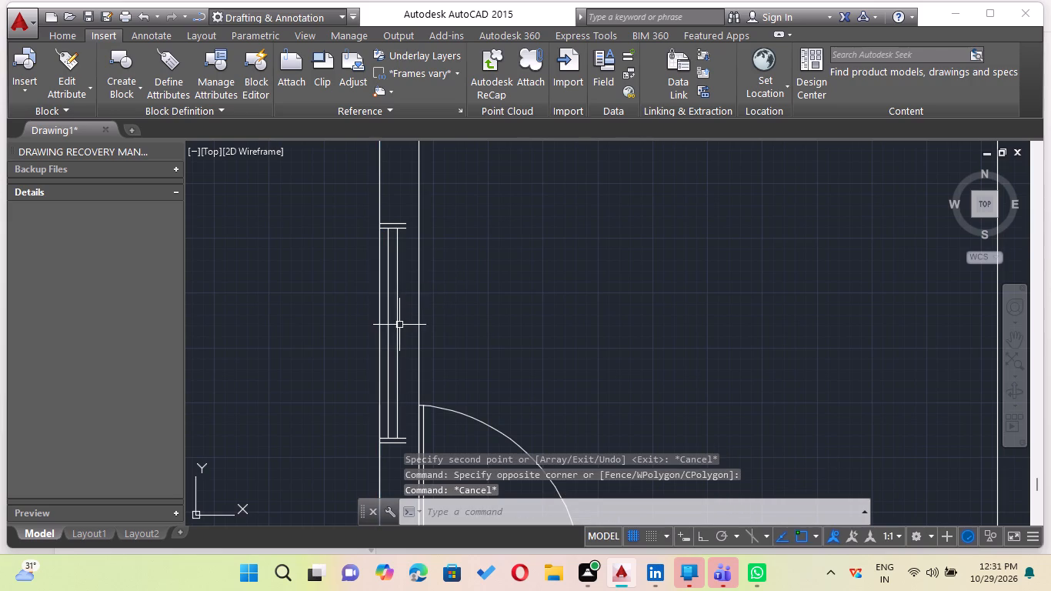
left_click(410, 311)
scroll(381, 323, "up", 2)
left_click(392, 324)
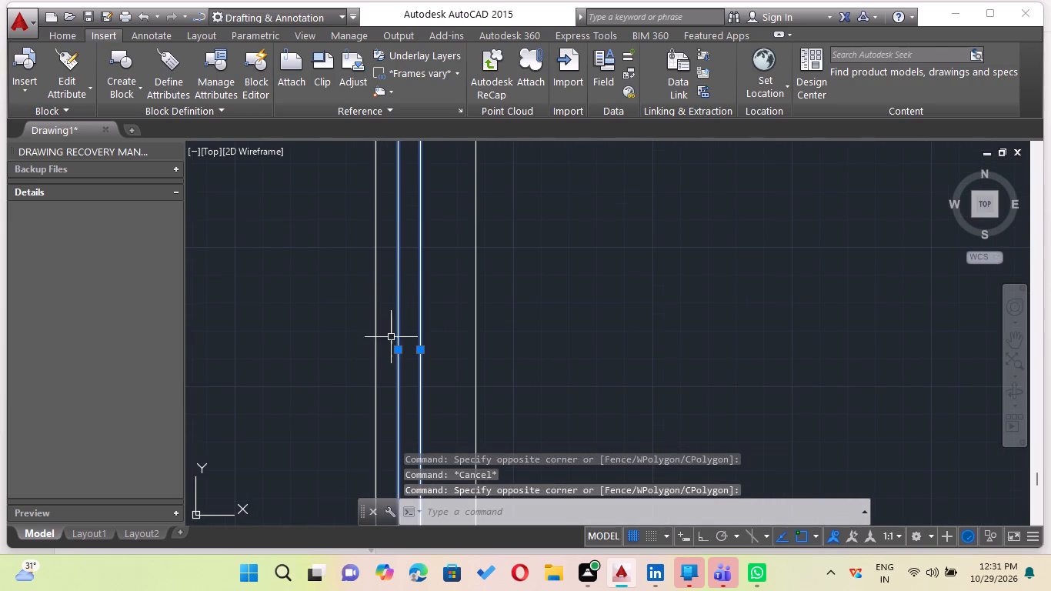
key("Delete")
Extend the two northern end lines of the partition window to the partition's east face.
scroll(385, 359, "down", 3)
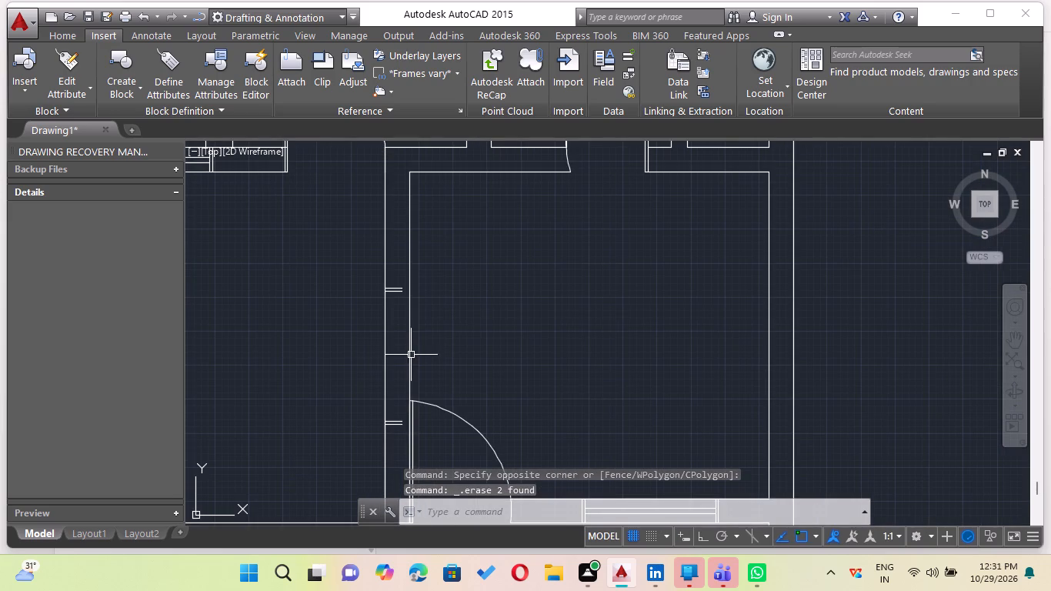
key("e")
key("x")
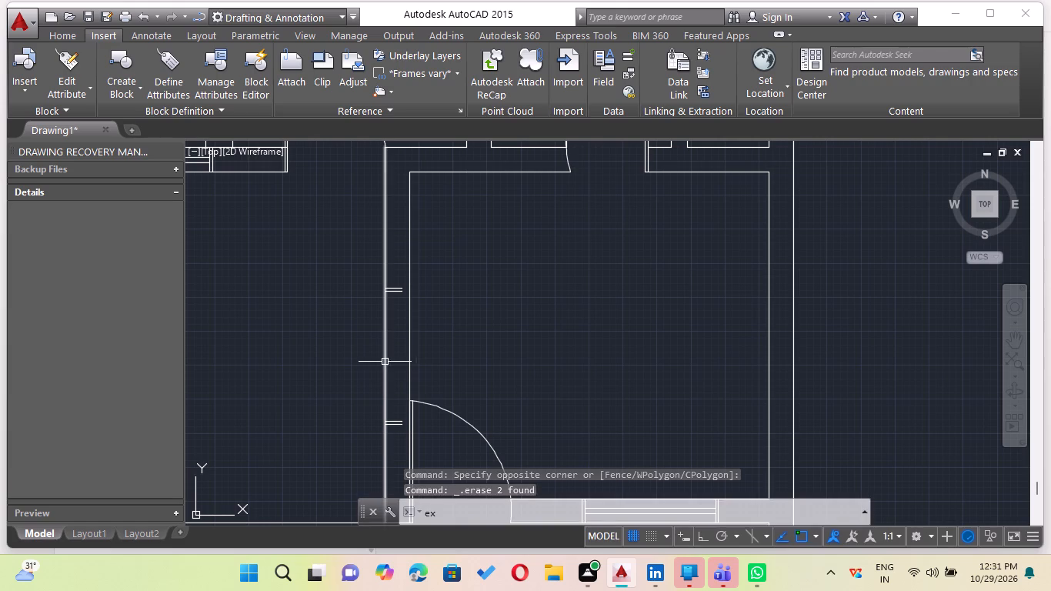
key("Return")
key("Return")
scroll(402, 283, "up", 1)
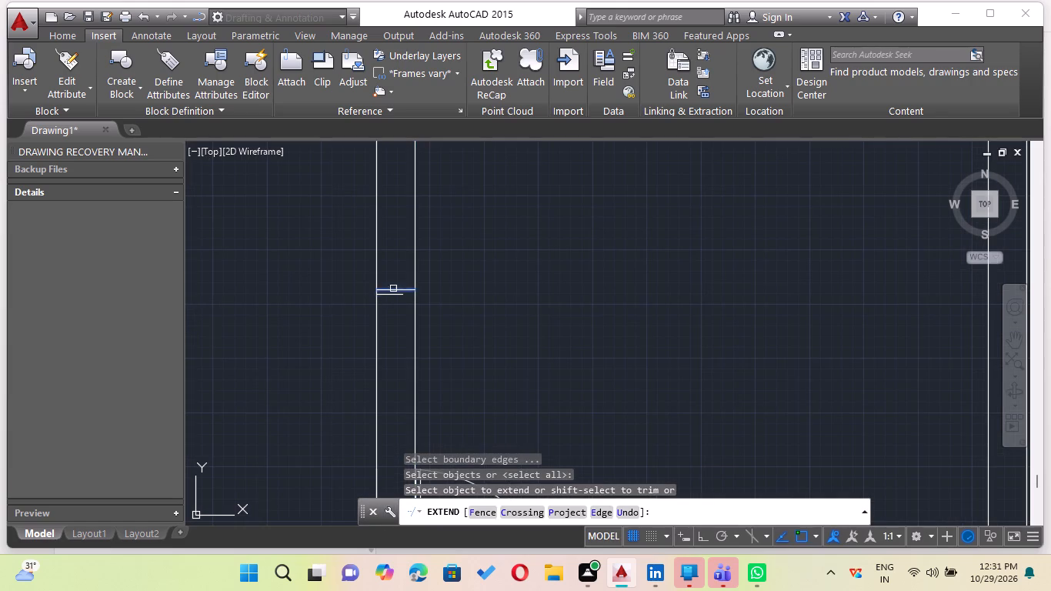
left_click(393, 286)
left_click(397, 289)
left_click(397, 299)
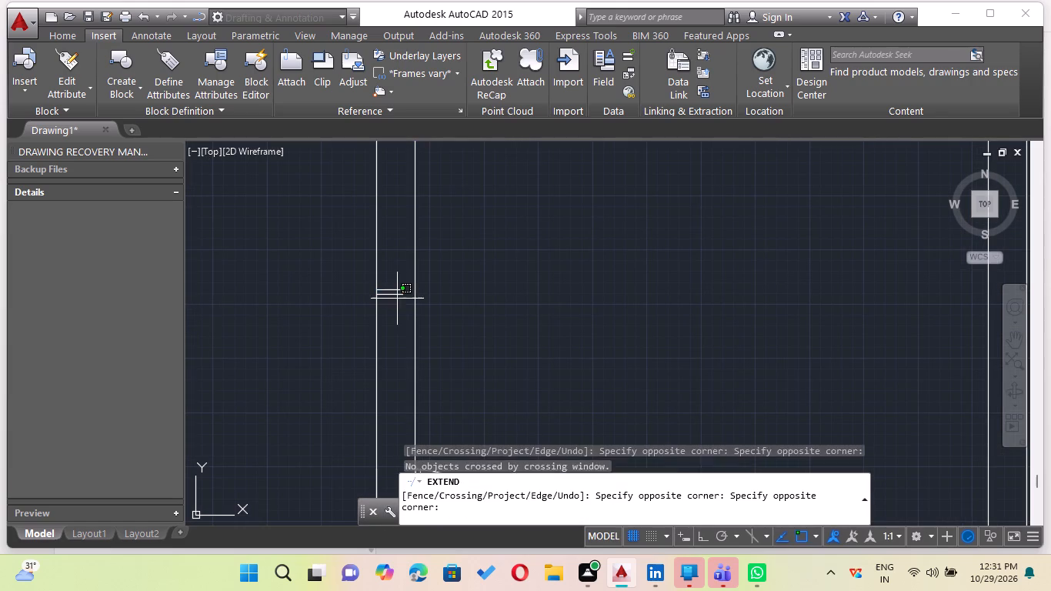
left_click(397, 294)
left_click(397, 295)
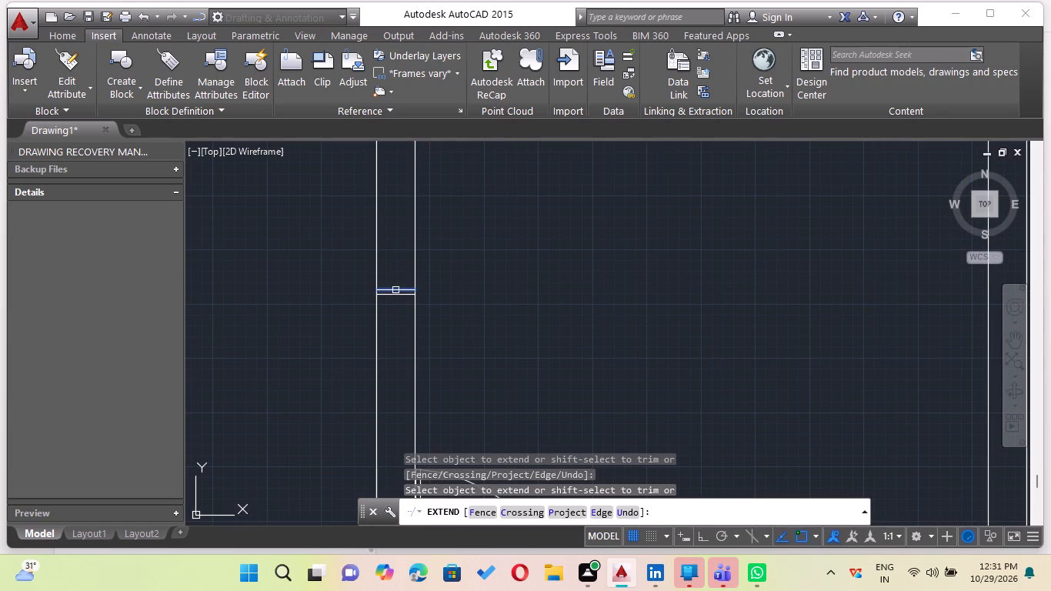
left_click(395, 289)
Extend the two southern end lines of the partition window to the partition's east face.
scroll(403, 355, "down", 2)
middle_click_drag(402, 352, 428, 243)
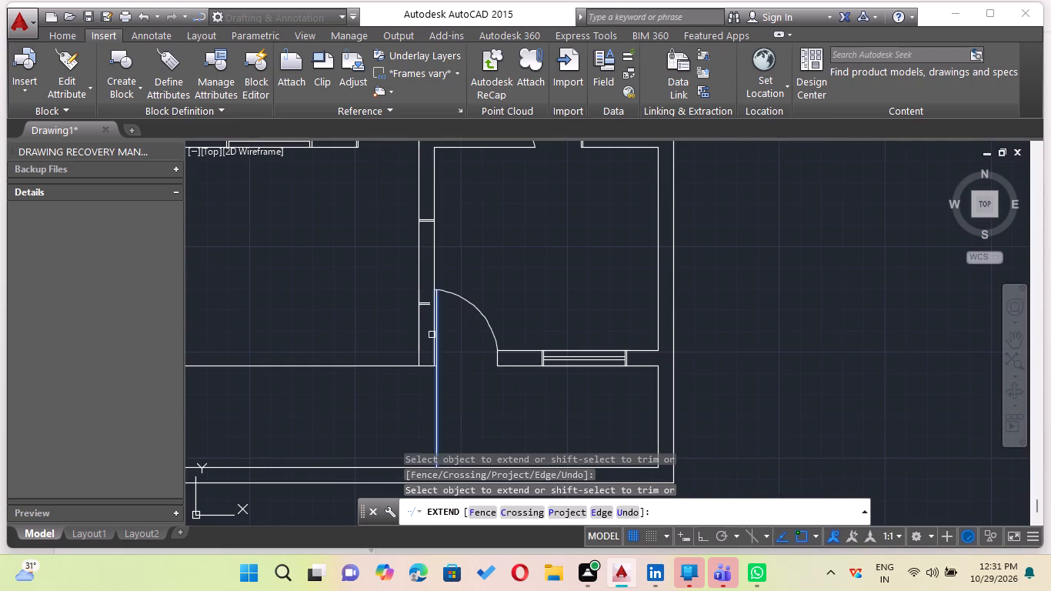
scroll(412, 300, "up", 3)
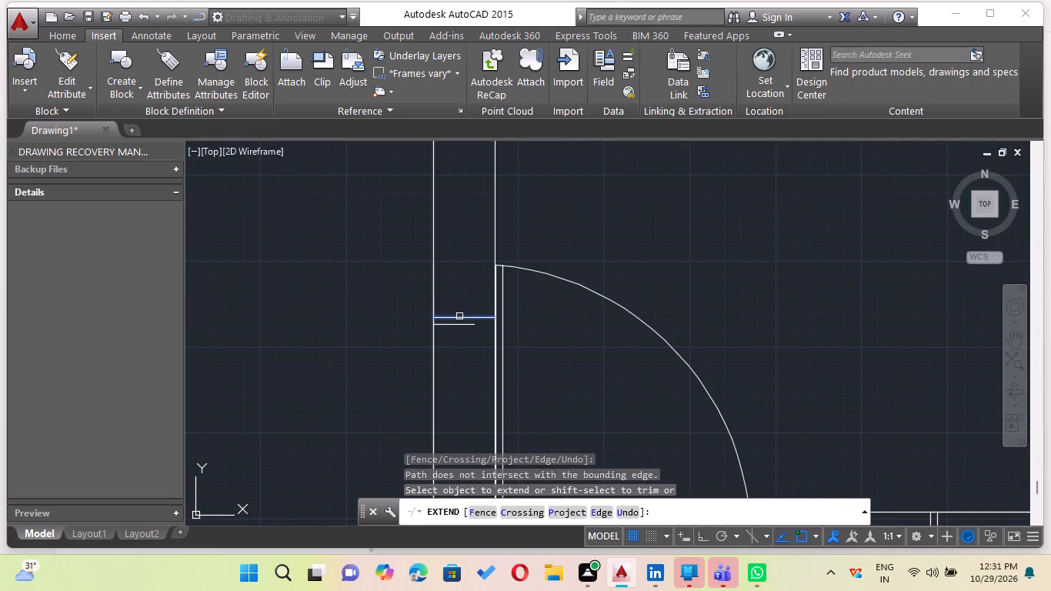
left_click(459, 324)
left_click(465, 316)
scroll(462, 309, "down", 2)
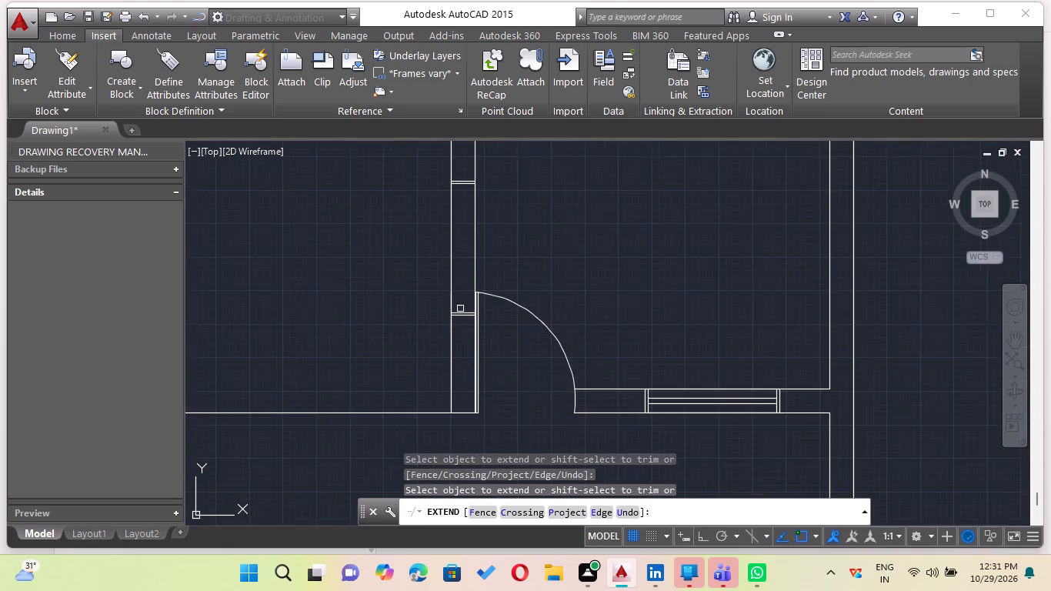
middle_click_drag(459, 316, 431, 394)
key("Escape")
Draw a vertical centre line between the midpoints of the partition window's two inner end lines.
key("l")
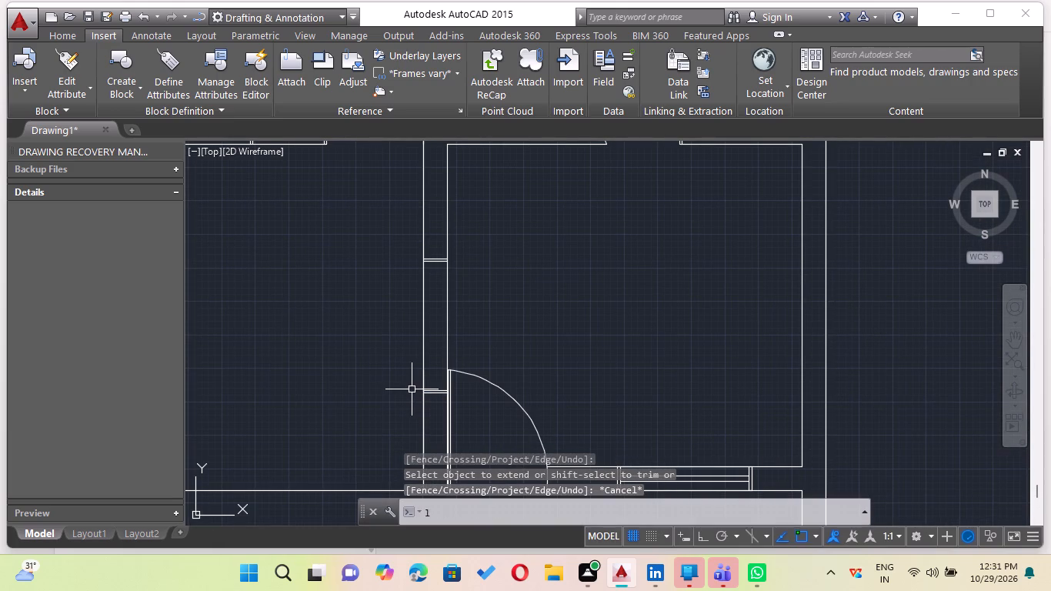
key("Return")
scroll(435, 265, "up", 1)
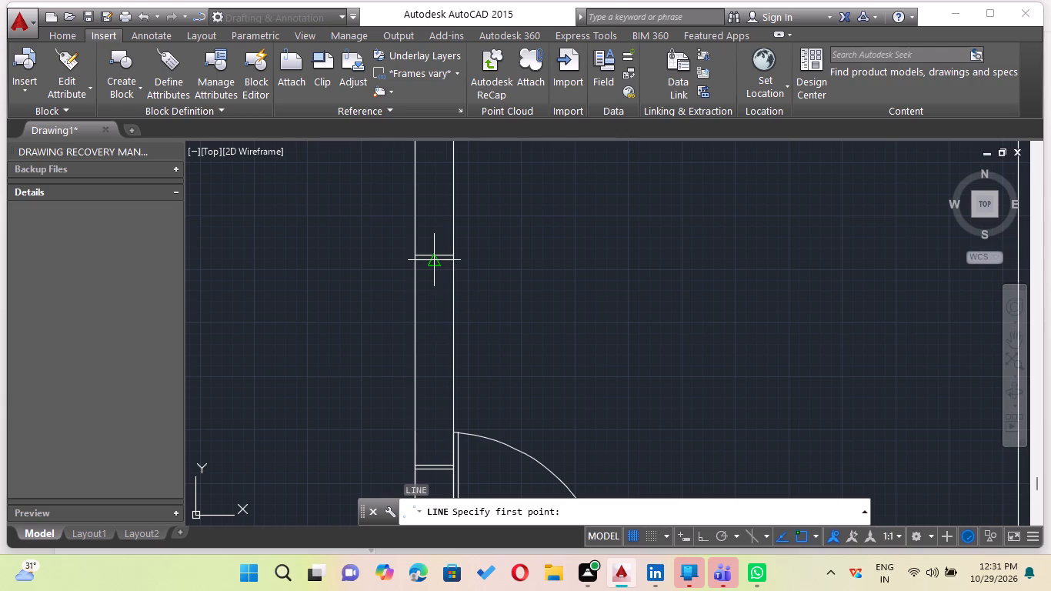
left_click(435, 258)
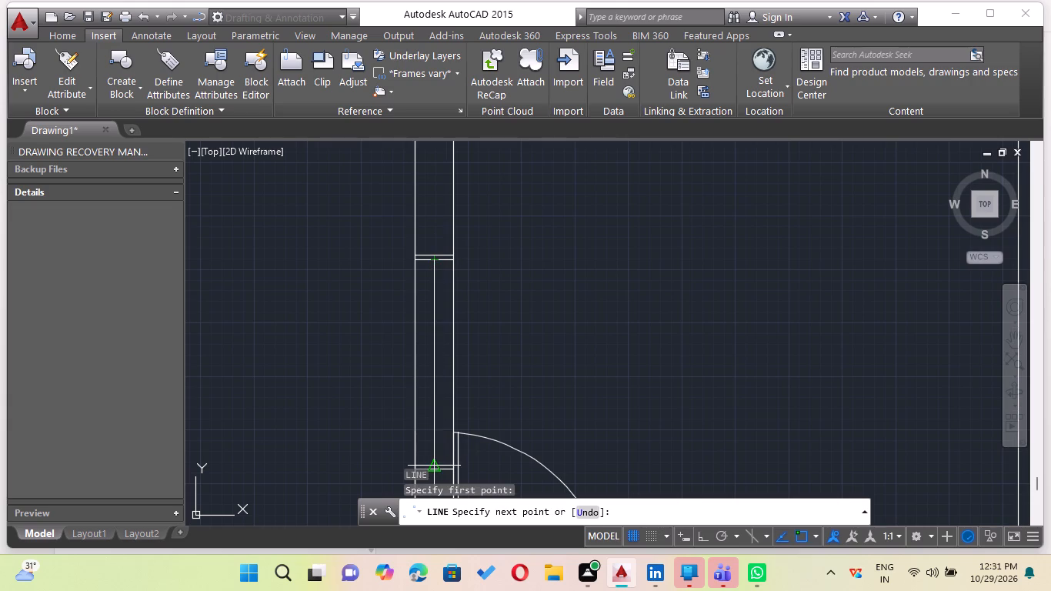
left_click(435, 466)
key("Escape")
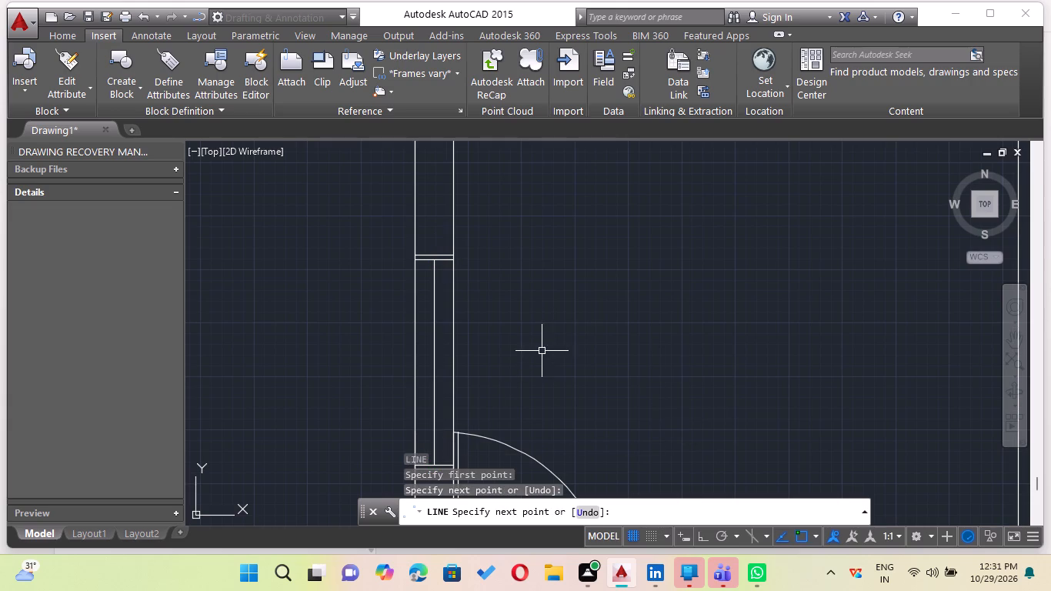
Offset the partition window's centre line 1" to the east and 1" to the west.
middle_click_drag(549, 379, 559, 319)
scroll(549, 379, "down", 1)
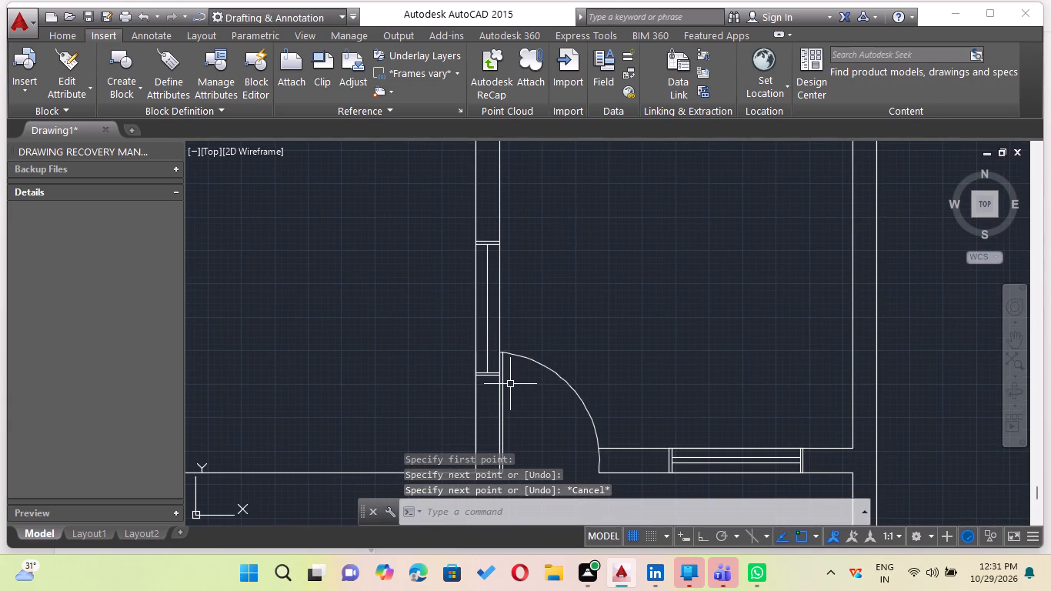
key("o")
key("Return")
key("1")
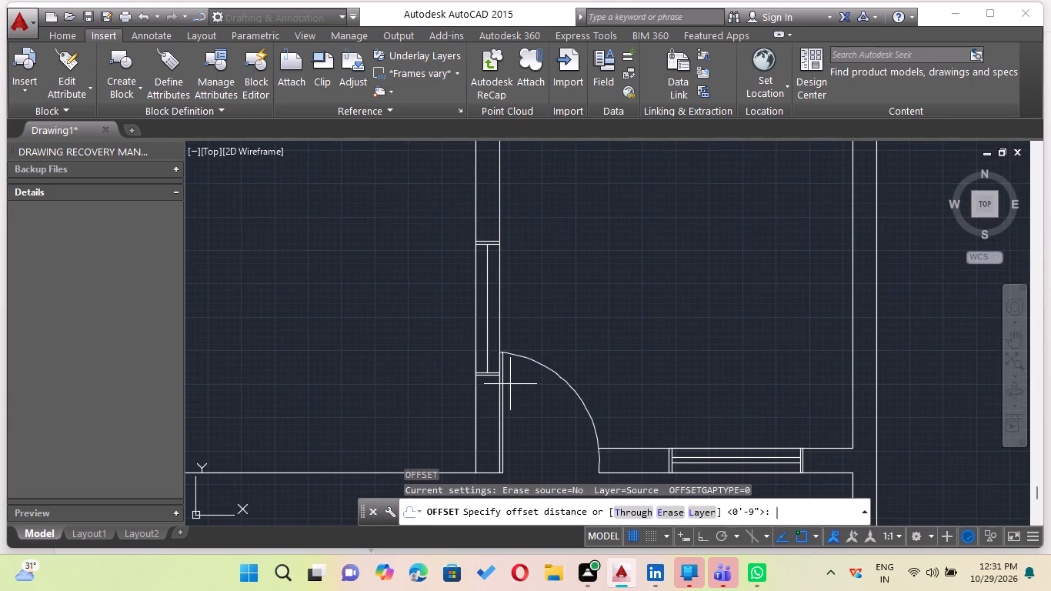
key("shift+quotedbl")
key("Return")
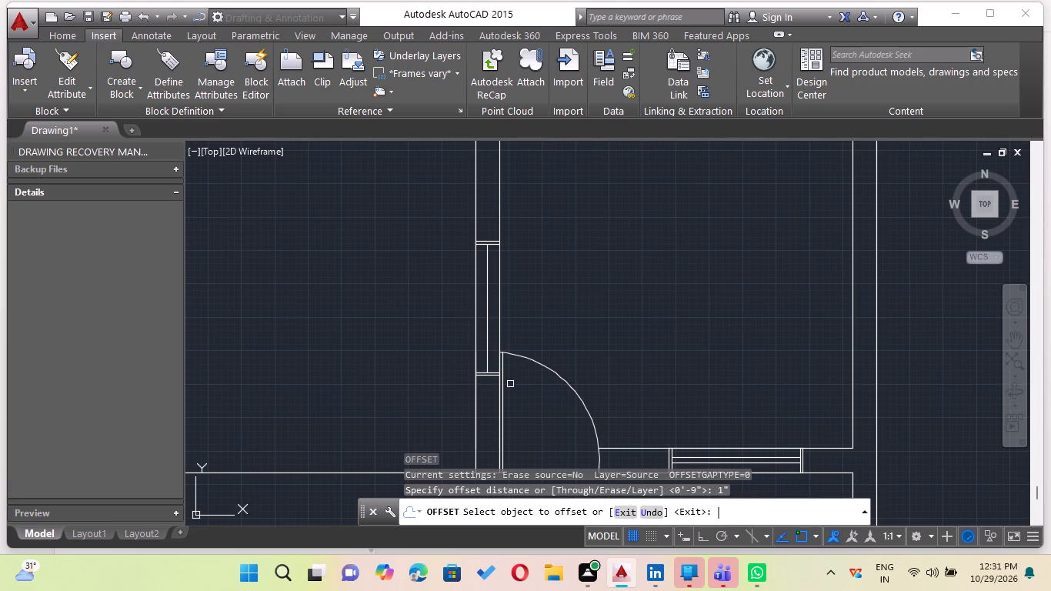
scroll(482, 278, "up", 1)
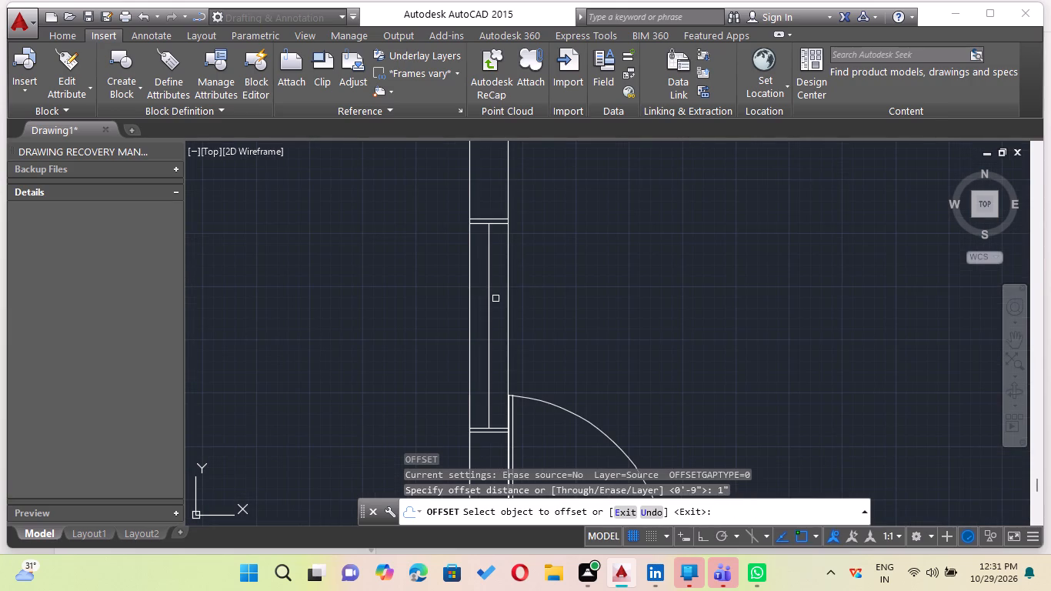
left_click(489, 300)
left_click(502, 307)
scroll(492, 309, "up", 1)
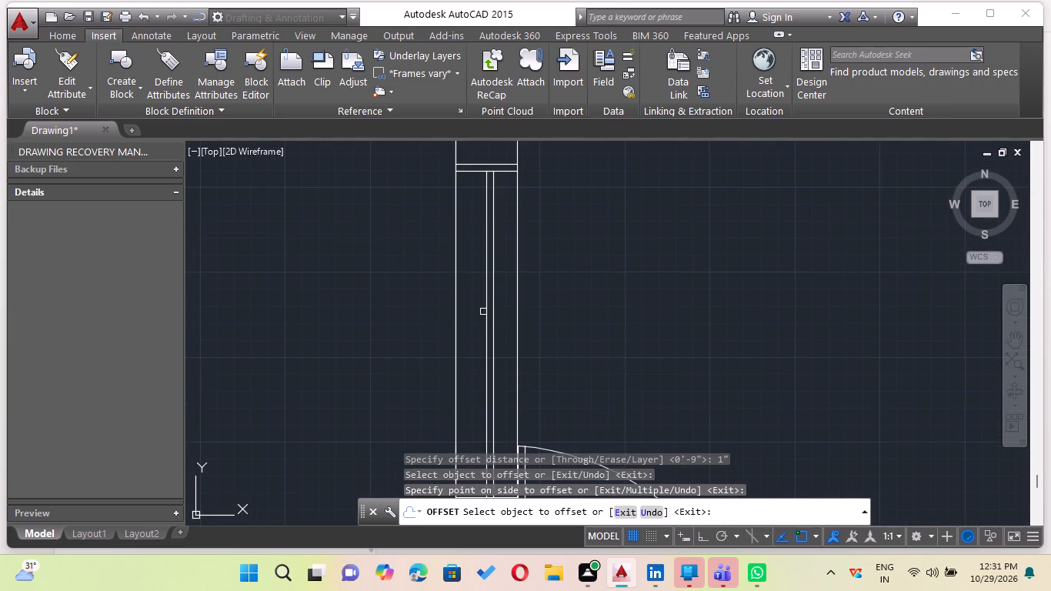
left_click(489, 312)
left_click(459, 316)
key("Escape")
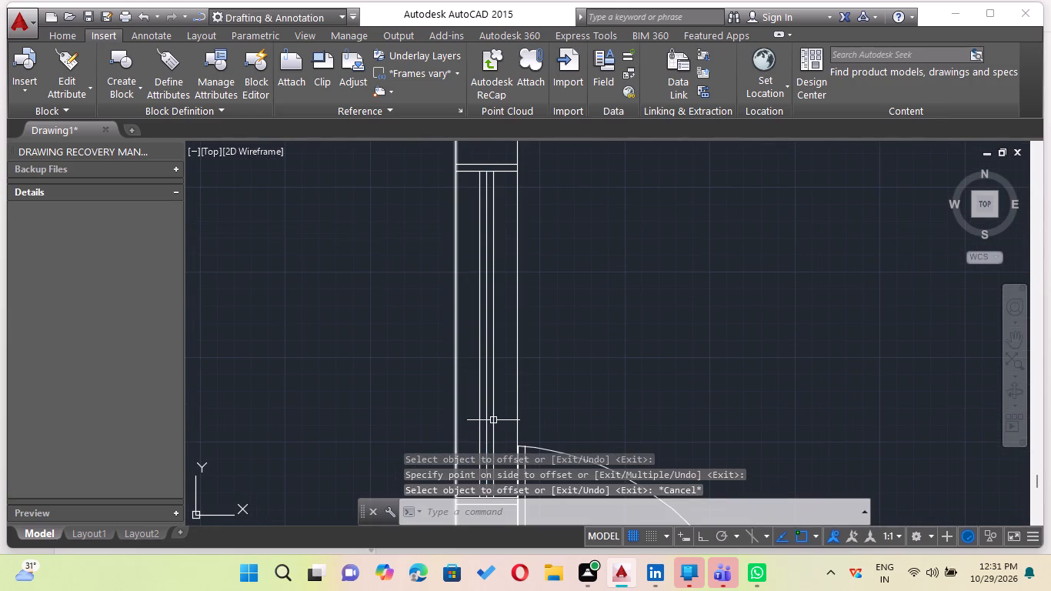
Delete the centre line of the partition window, keeping the two glazing lines on either side.
left_click(486, 304)
key("Delete")
Delete the spare horizontal window lying east of the plan.
scroll(588, 292, "down", 3)
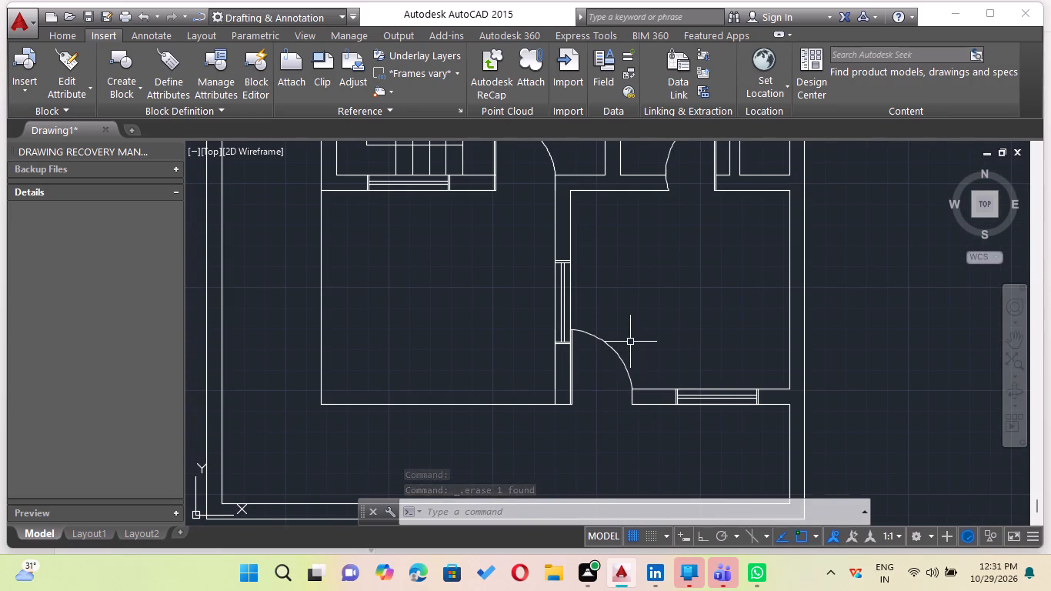
scroll(641, 299, "down", 1)
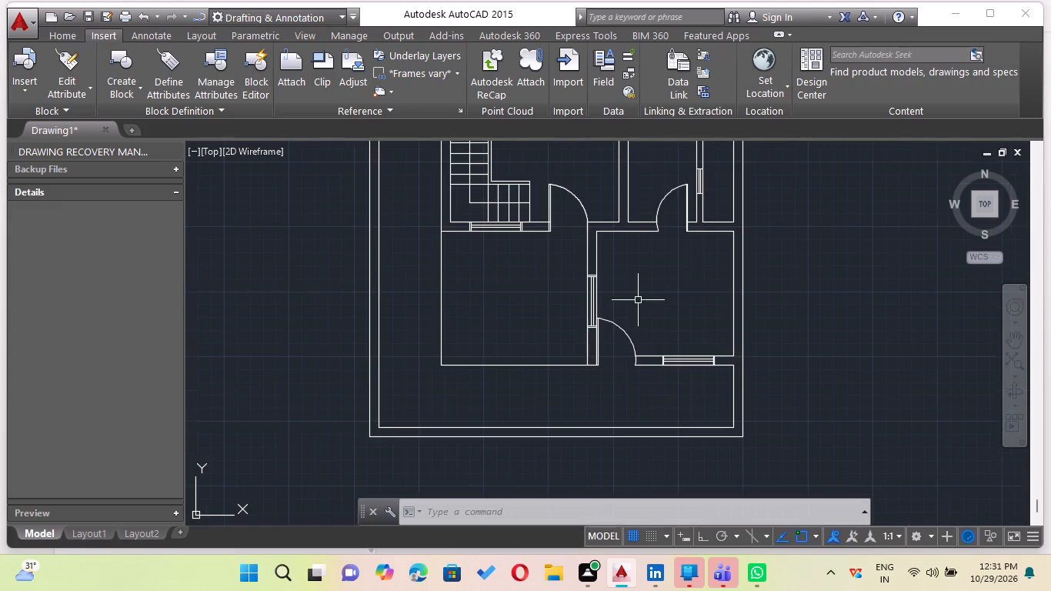
middle_click_drag(632, 302, 591, 437)
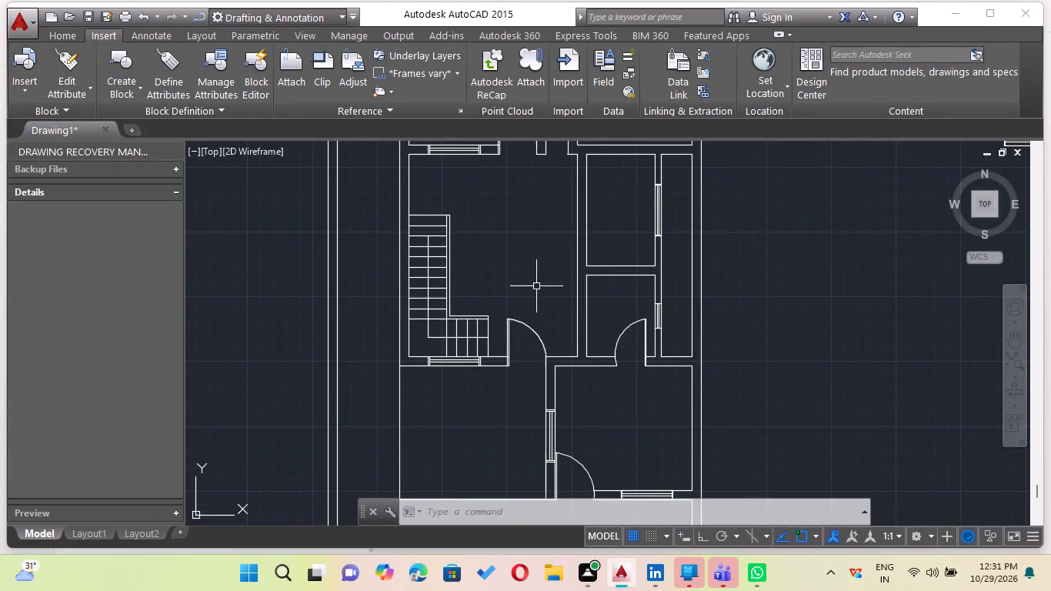
scroll(576, 296, "down", 1)
middle_click_drag(574, 296, 555, 359)
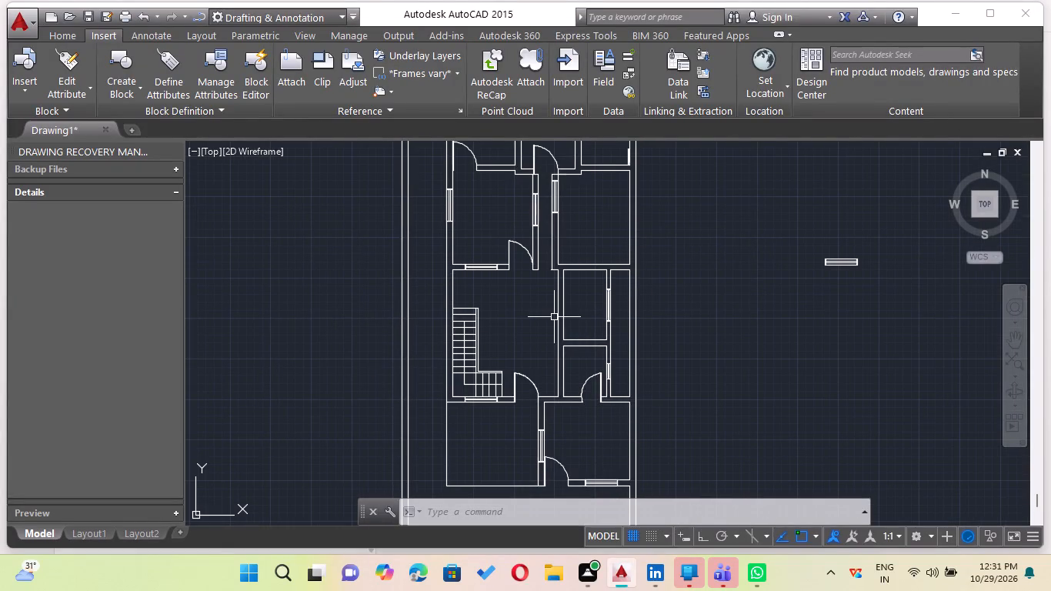
middle_click_drag(552, 329, 536, 461)
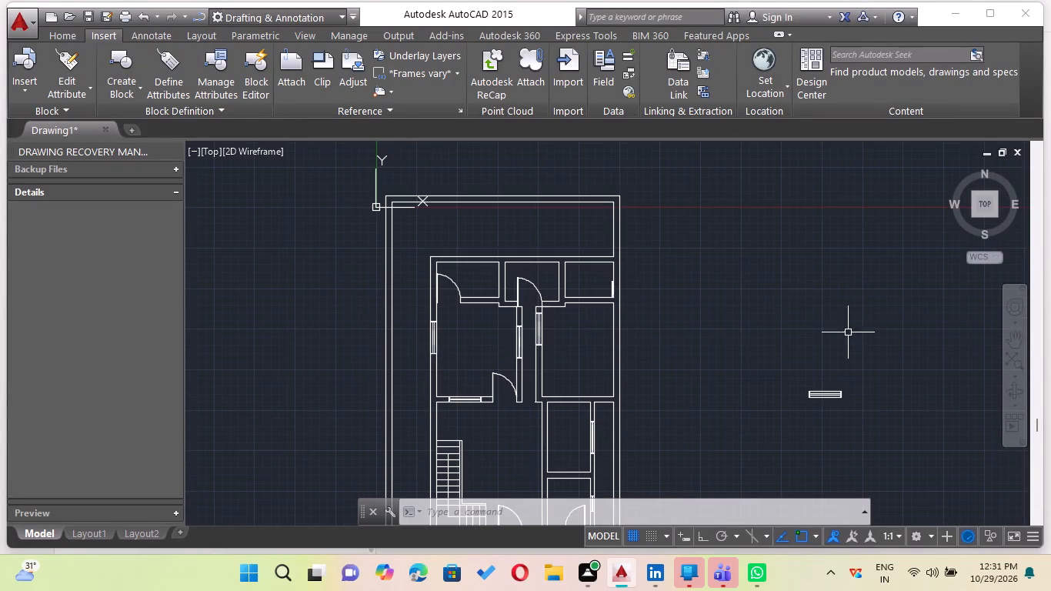
scroll(736, 389, "down", 1)
middle_click_drag(705, 396, 673, 304)
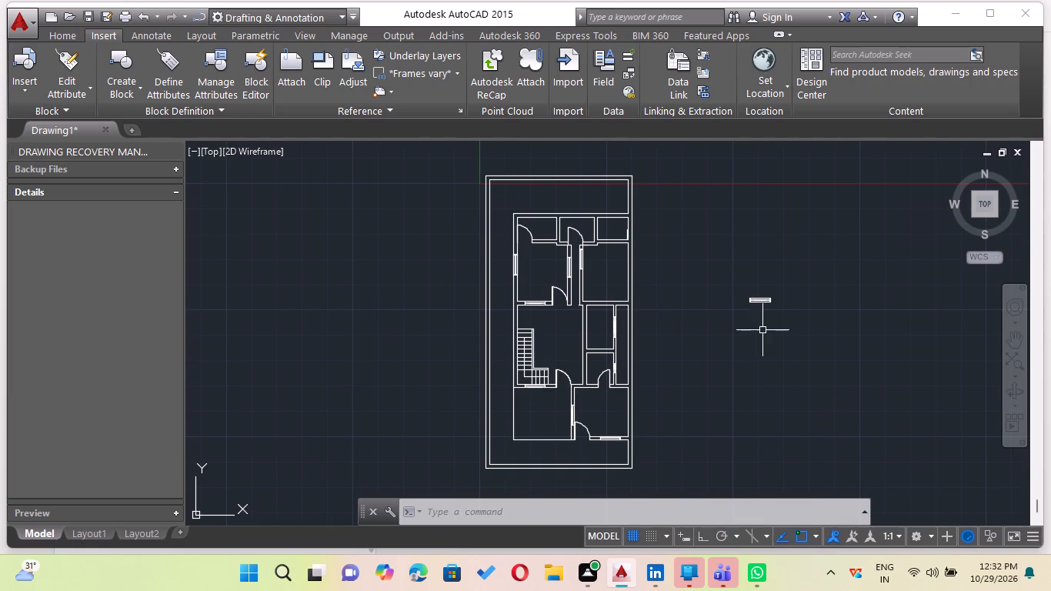
left_click(715, 209)
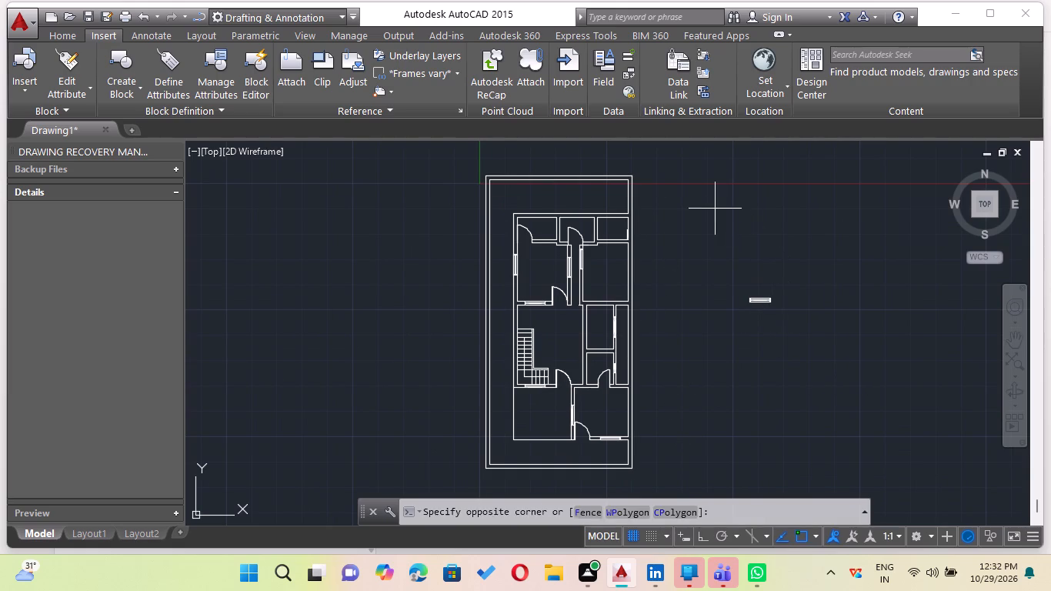
left_click(860, 388)
key("Delete")
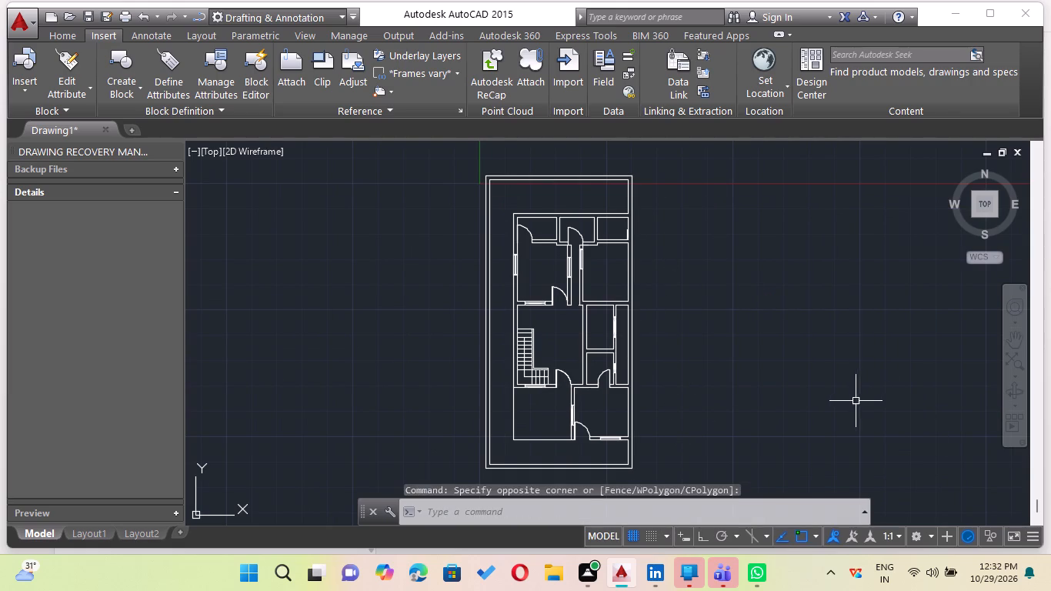
Offset the western door-leaf line in the small northeast room 2' to the west.
scroll(606, 334, "down", 1)
scroll(621, 312, "up", 2)
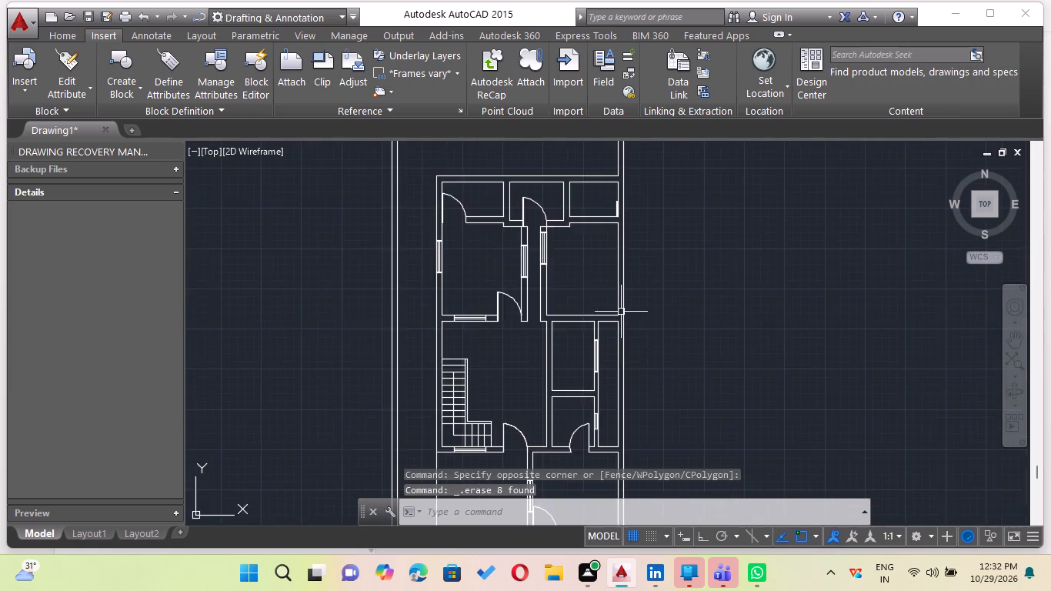
scroll(621, 312, "up", 1)
scroll(621, 312, "down", 2)
scroll(624, 244, "up", 3)
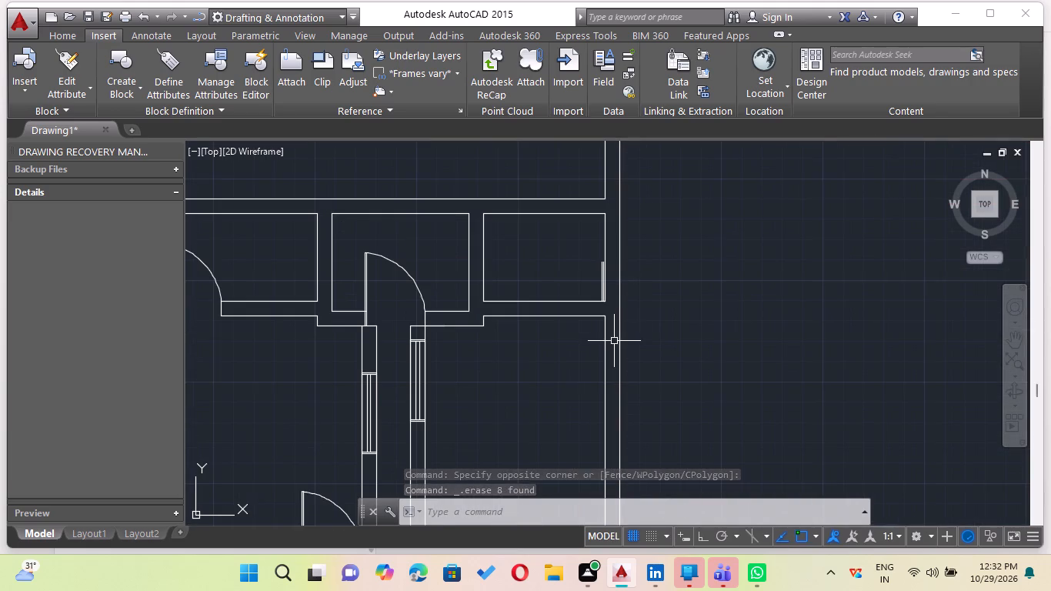
scroll(611, 281, "up", 3)
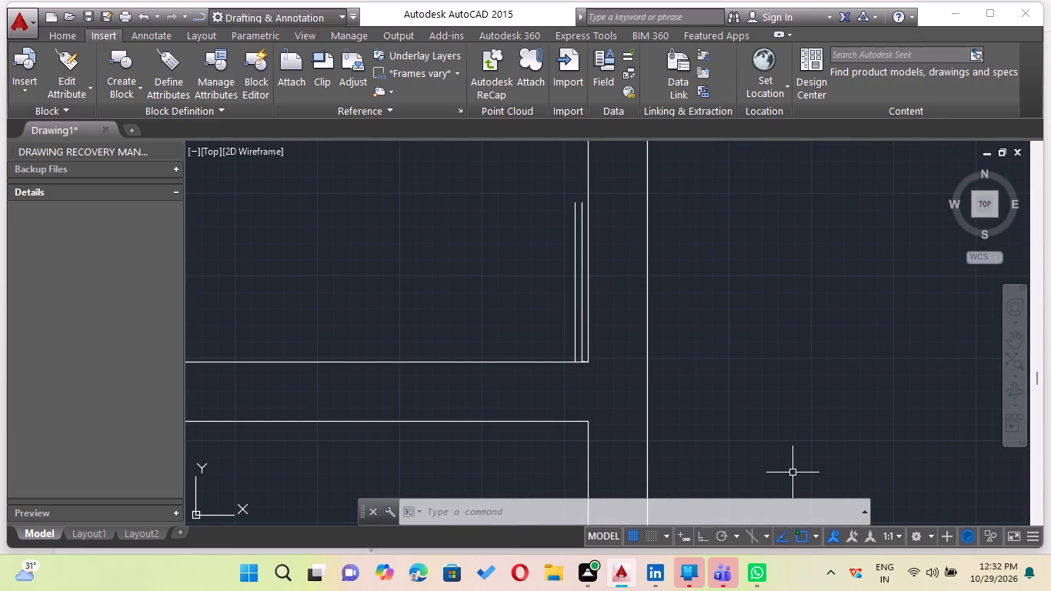
key("o")
key("Return")
type("2'")
key("Return")
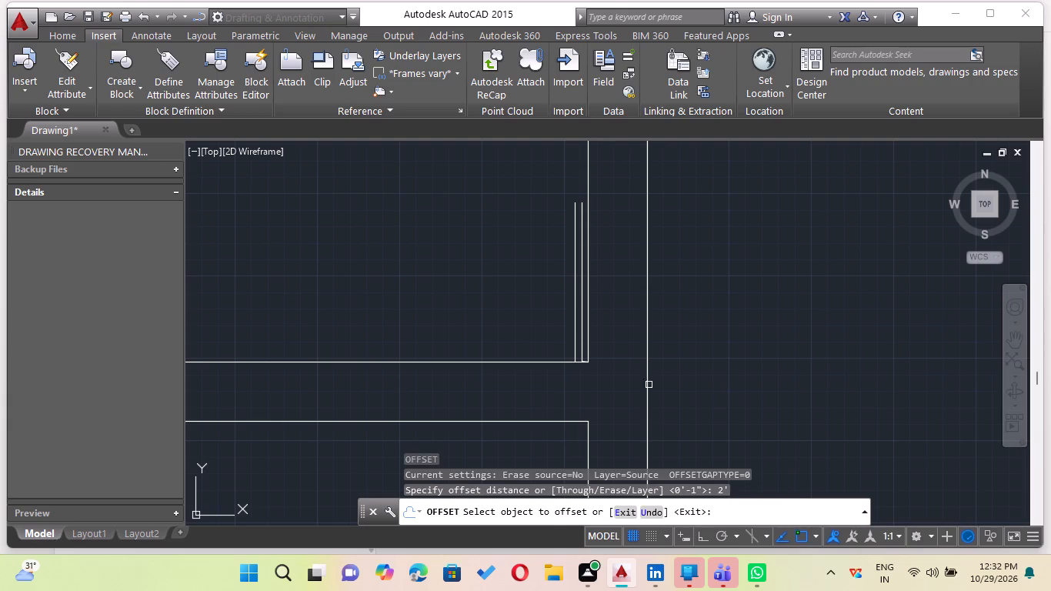
left_click_drag(573, 289, 542, 285)
left_click(525, 282)
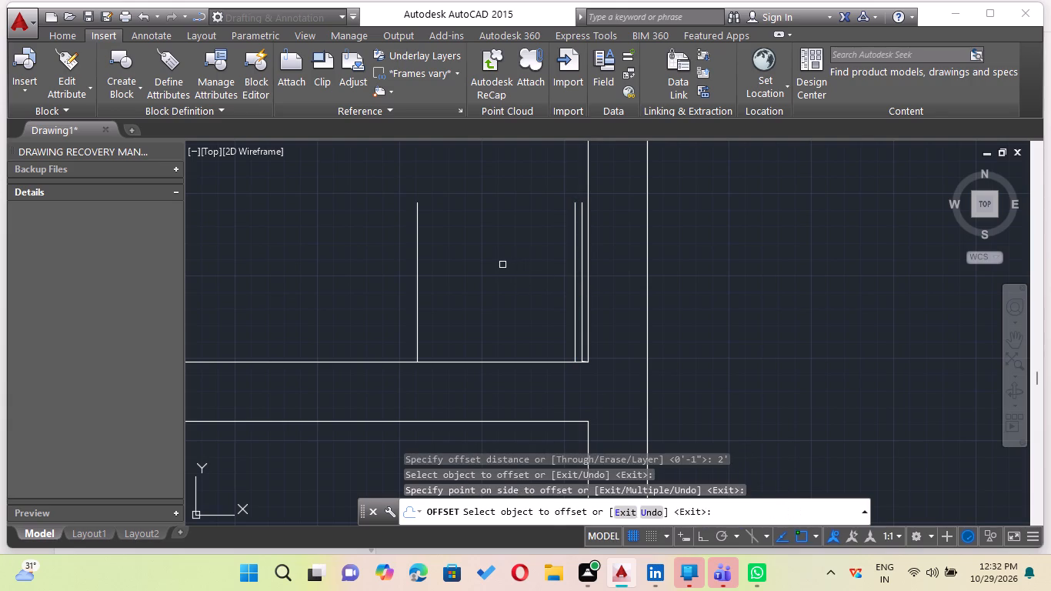
scroll(502, 265, "up", 1)
key("Escape")
key("Escape")
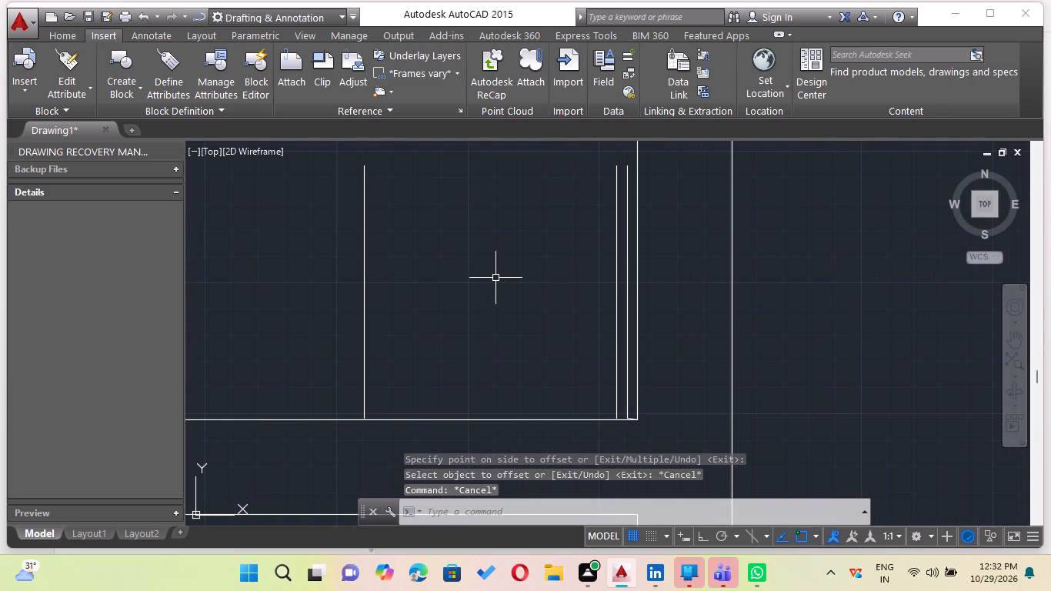
Extend the two door-leaf lines and the western jamb line of the small northeast room to the south face of its wall.
type("ex")
key("Return")
key("Return")
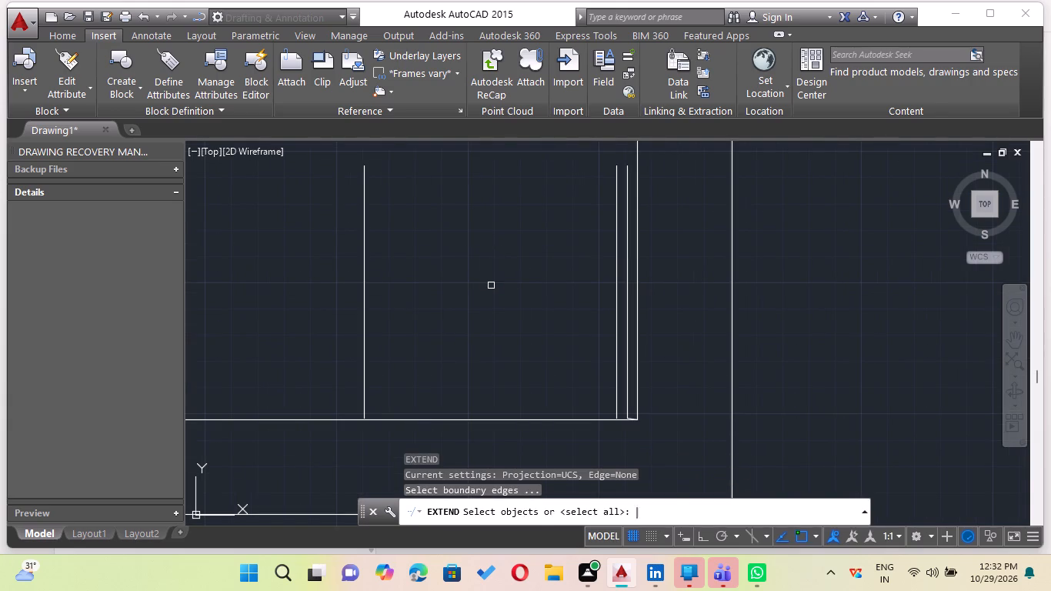
scroll(785, 355, "down", 1)
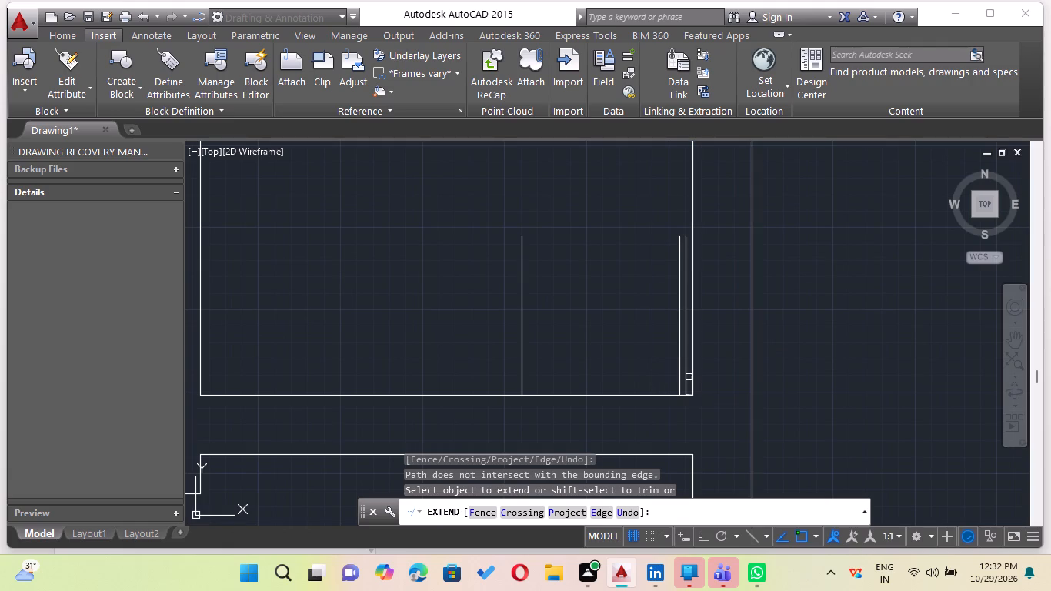
left_click(683, 377)
left_click(686, 385)
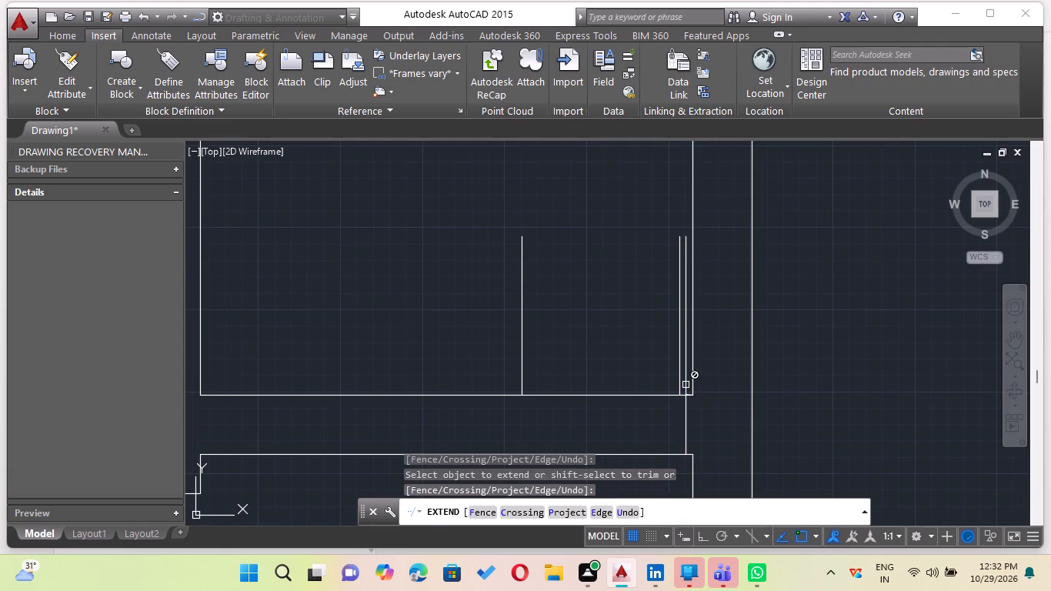
left_click(677, 386)
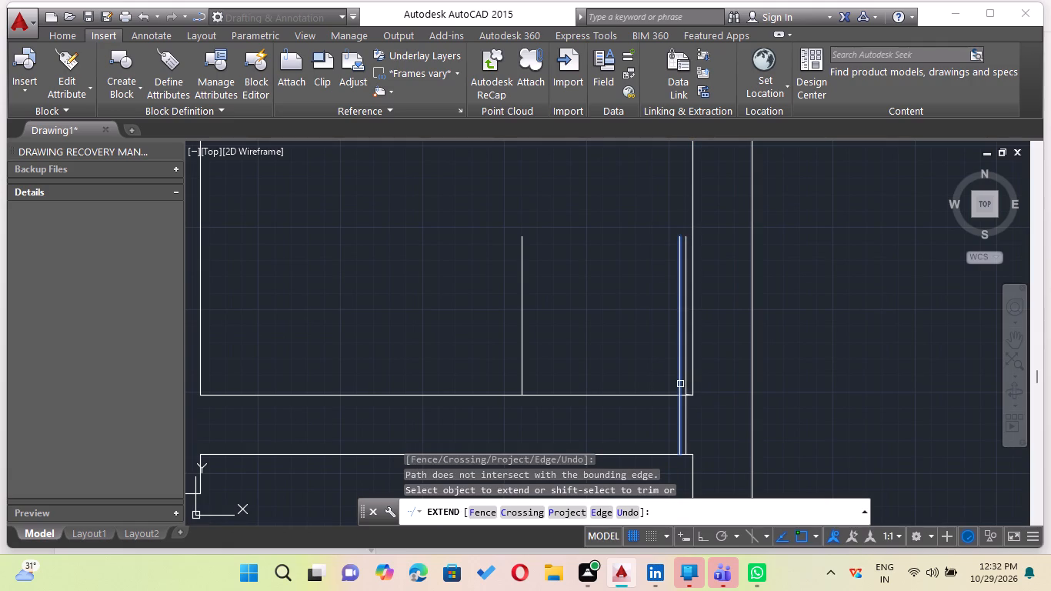
left_click(680, 384)
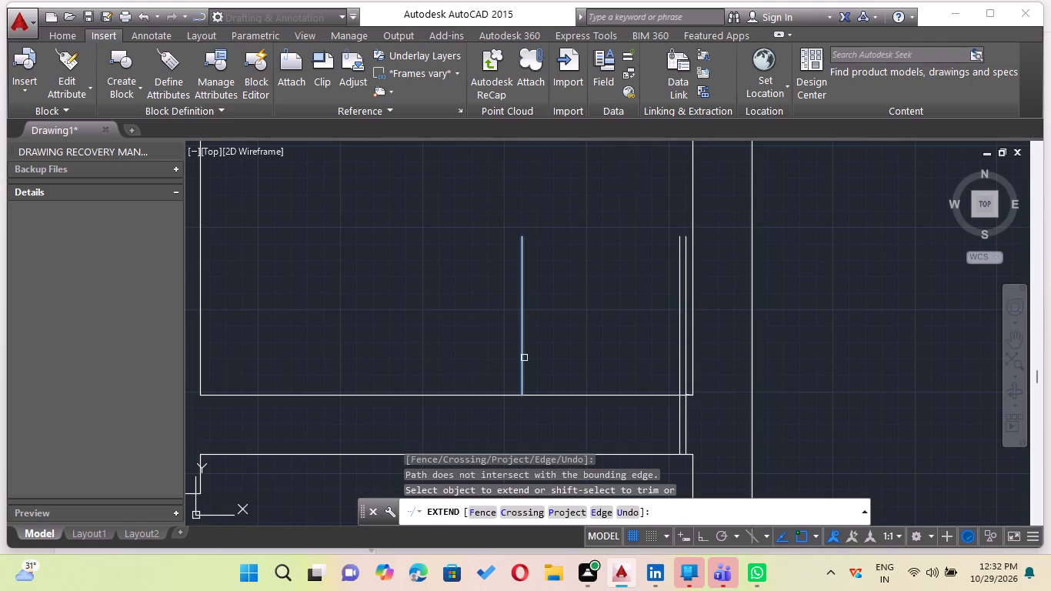
scroll(524, 359, "down", 1)
left_click(522, 359)
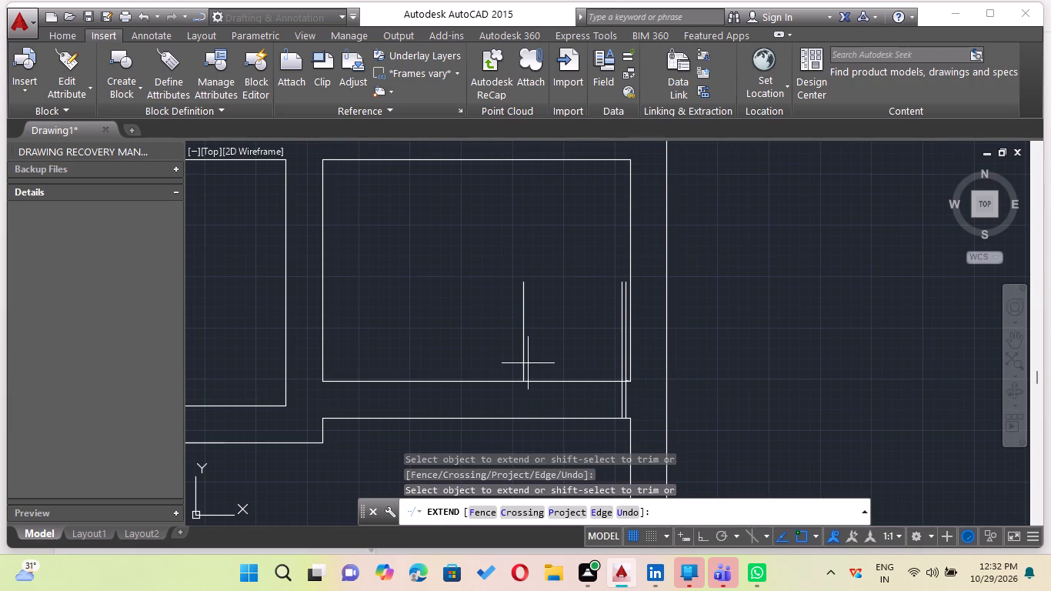
left_click(528, 363)
left_click(521, 364)
middle_click_drag(575, 322, 515, 368)
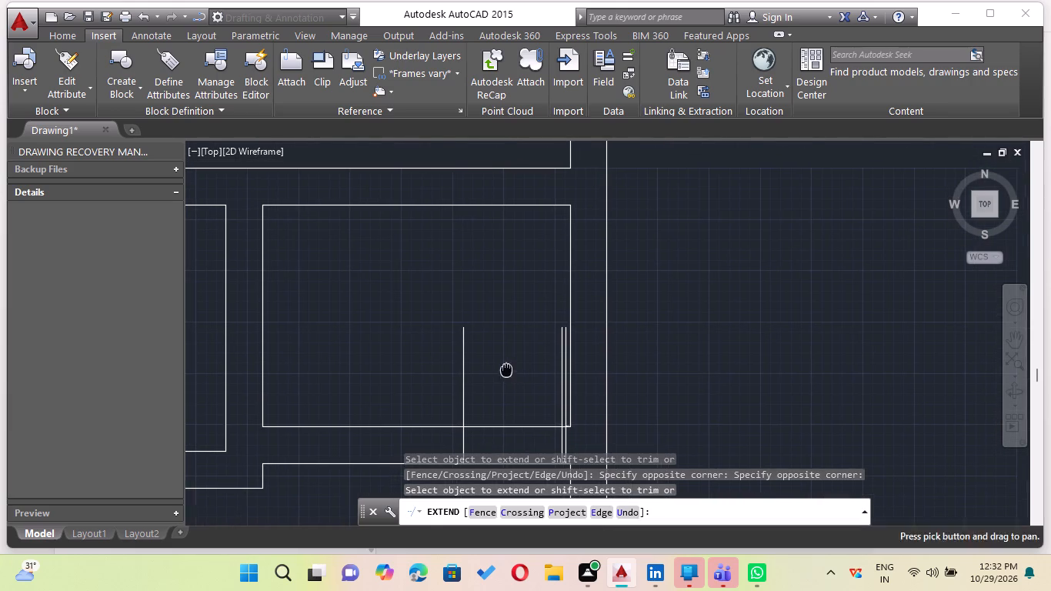
key("Escape")
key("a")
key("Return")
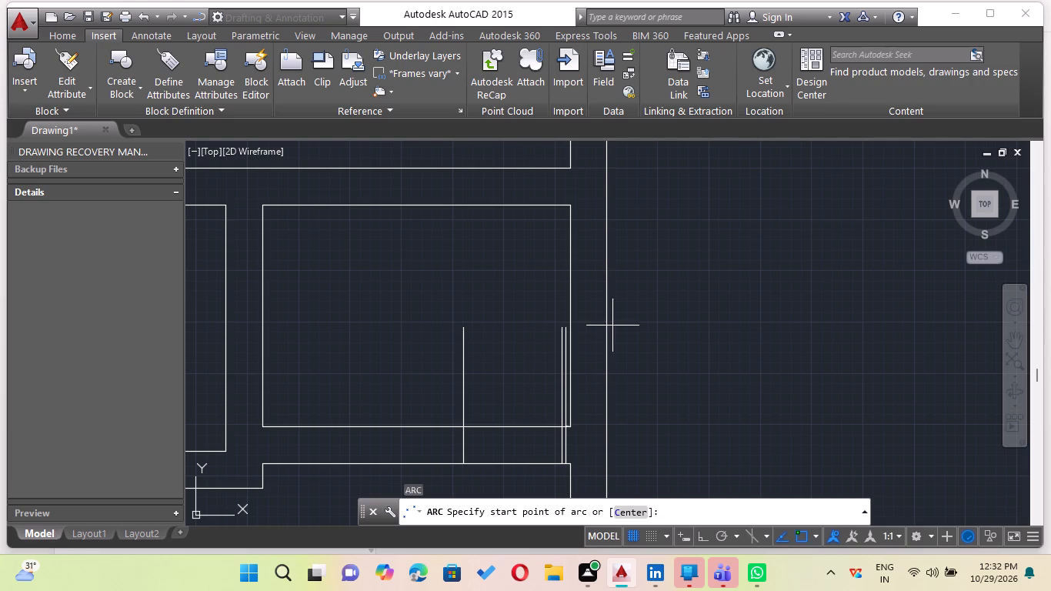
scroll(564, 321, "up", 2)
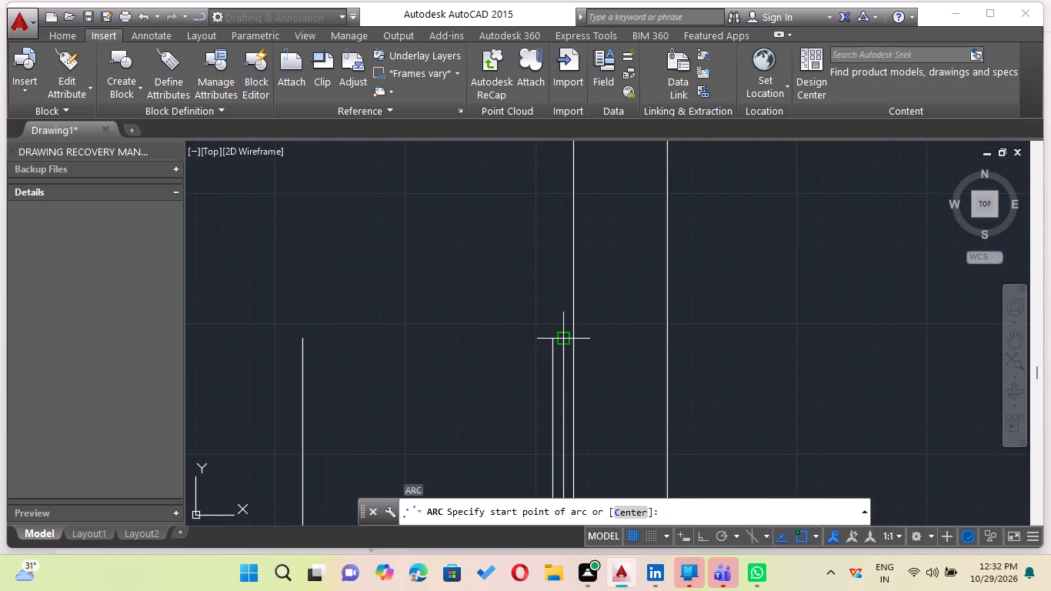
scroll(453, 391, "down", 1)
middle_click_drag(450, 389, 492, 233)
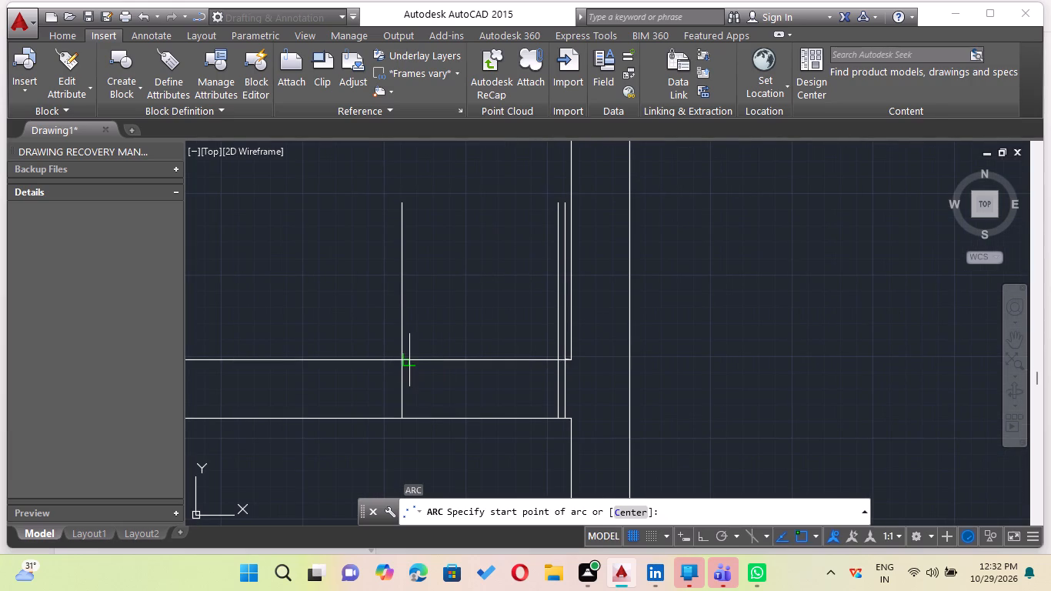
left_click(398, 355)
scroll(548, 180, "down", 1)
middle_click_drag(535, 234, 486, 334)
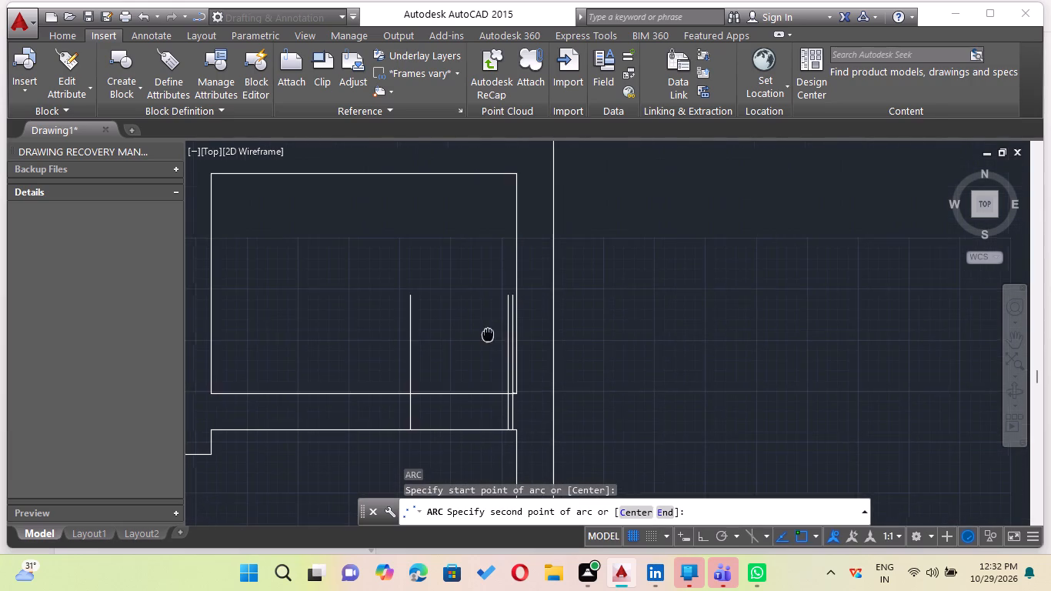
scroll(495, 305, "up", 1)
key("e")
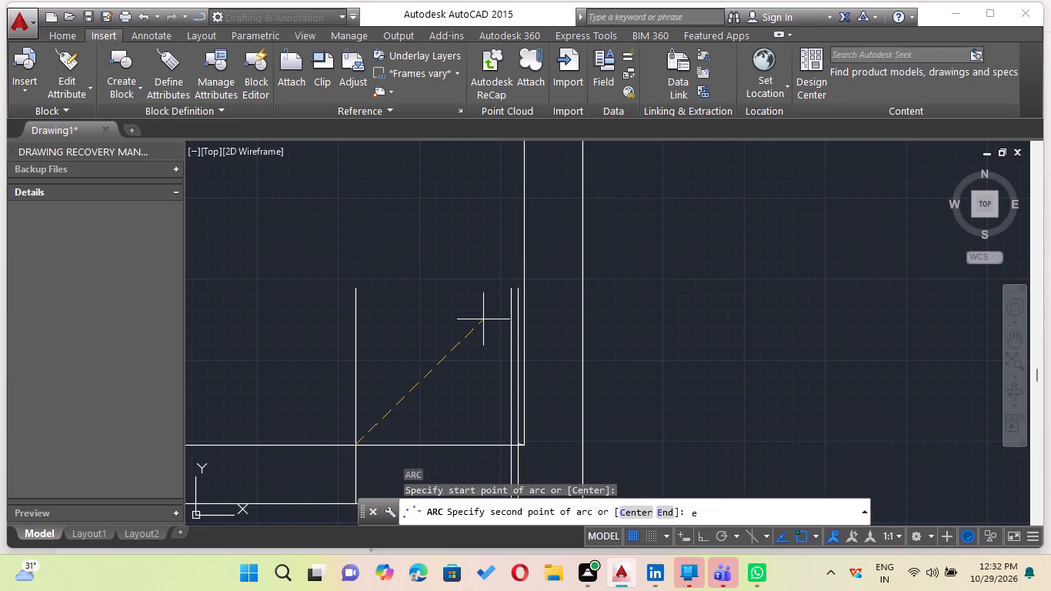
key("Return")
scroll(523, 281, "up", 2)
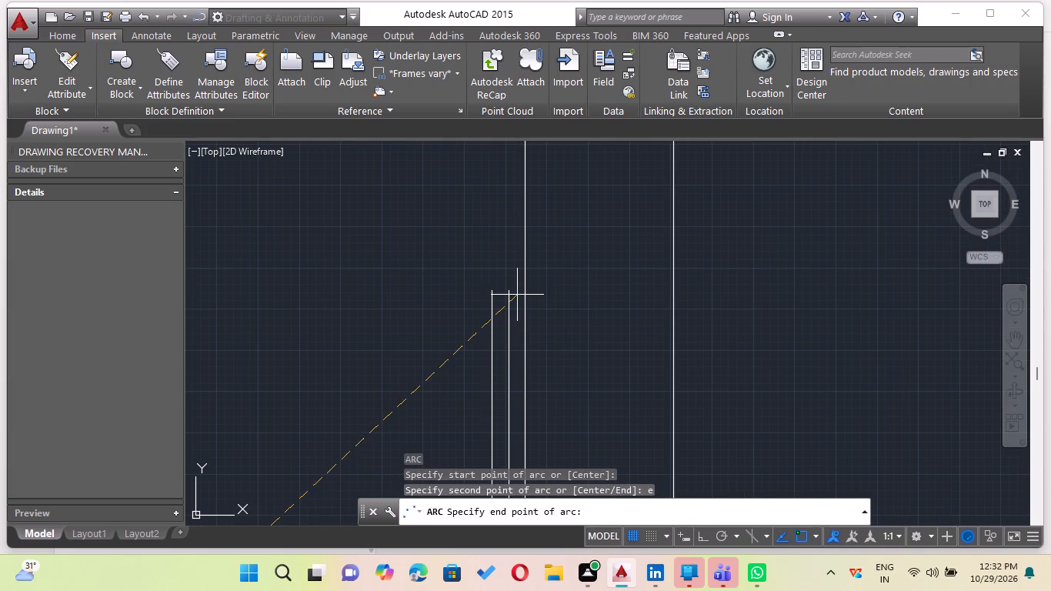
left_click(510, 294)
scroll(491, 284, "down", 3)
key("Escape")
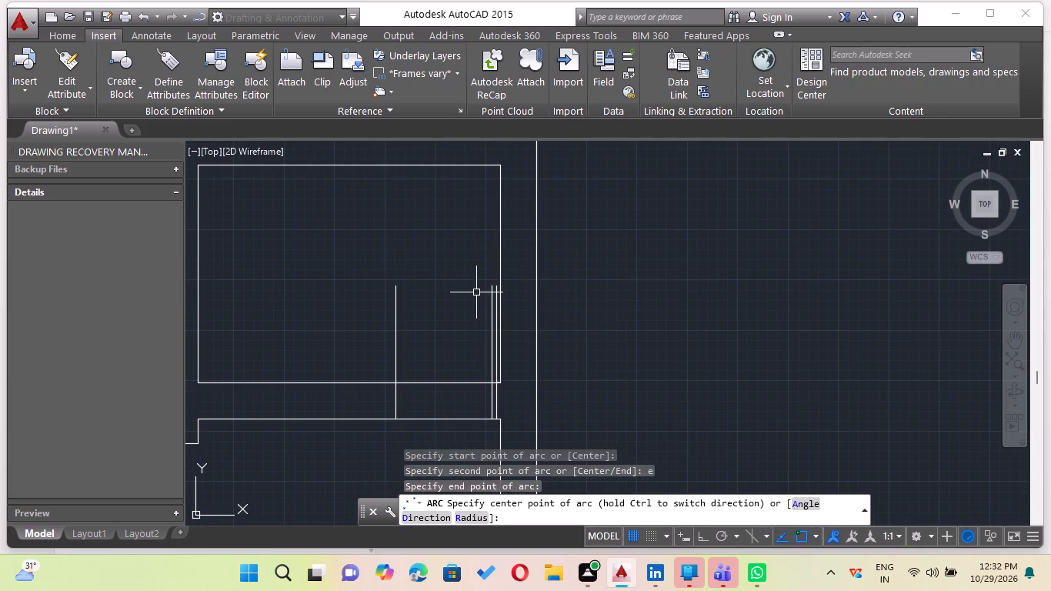
Draw the door-swing arc by start, end and radius, from the eastern leaf line's north end to the western jamb's inner wall corner.
key("a")
key("Return")
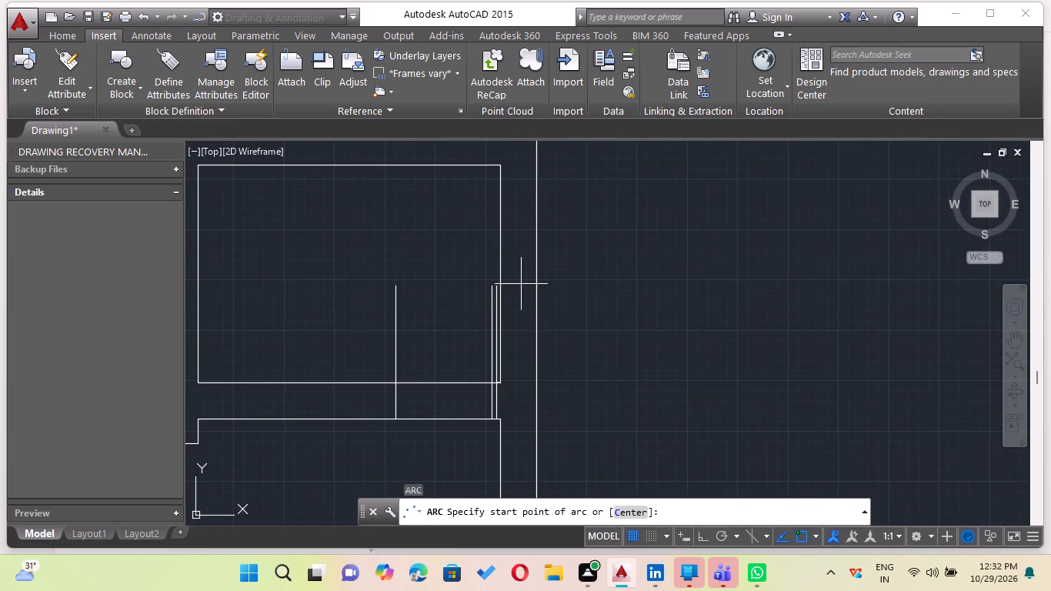
scroll(504, 284, "up", 2)
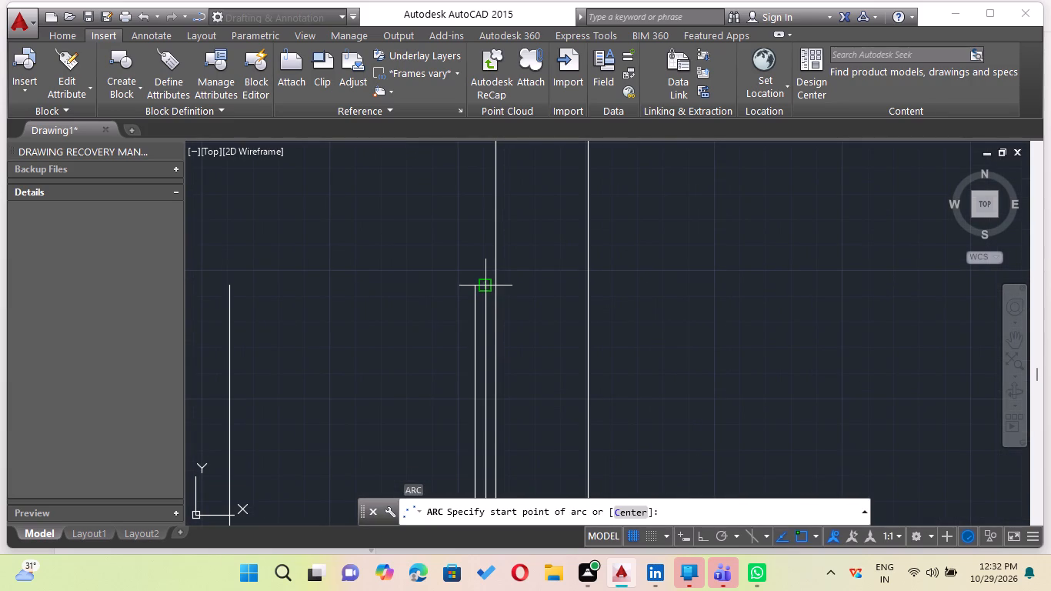
left_click_drag(486, 288, 458, 299)
scroll(312, 382, "down", 3)
middle_click_drag(330, 379, 396, 323)
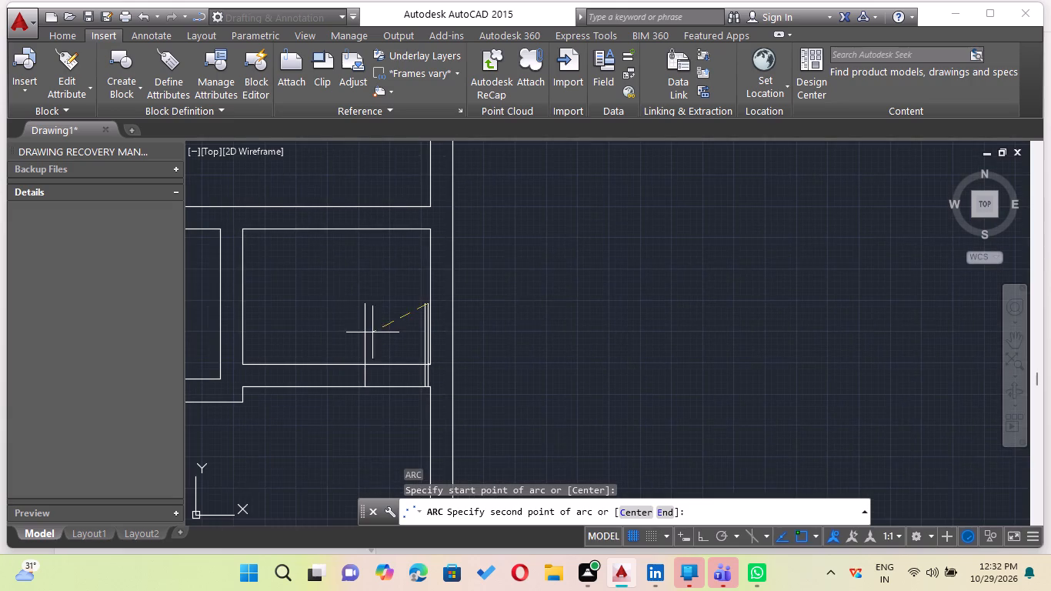
scroll(352, 343, "up", 1)
key("e")
key("Return")
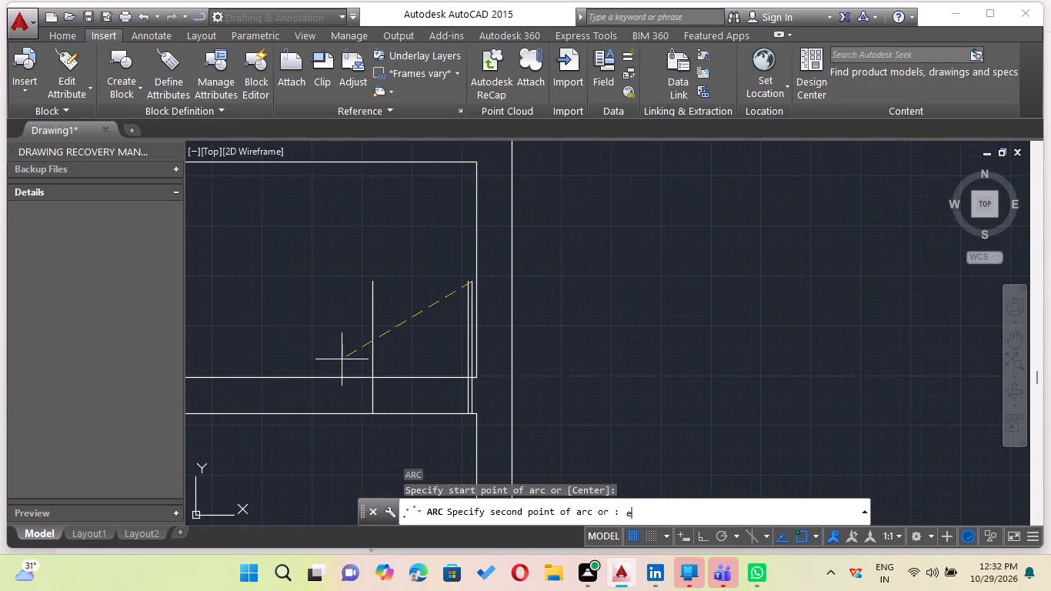
scroll(367, 372, "up", 2)
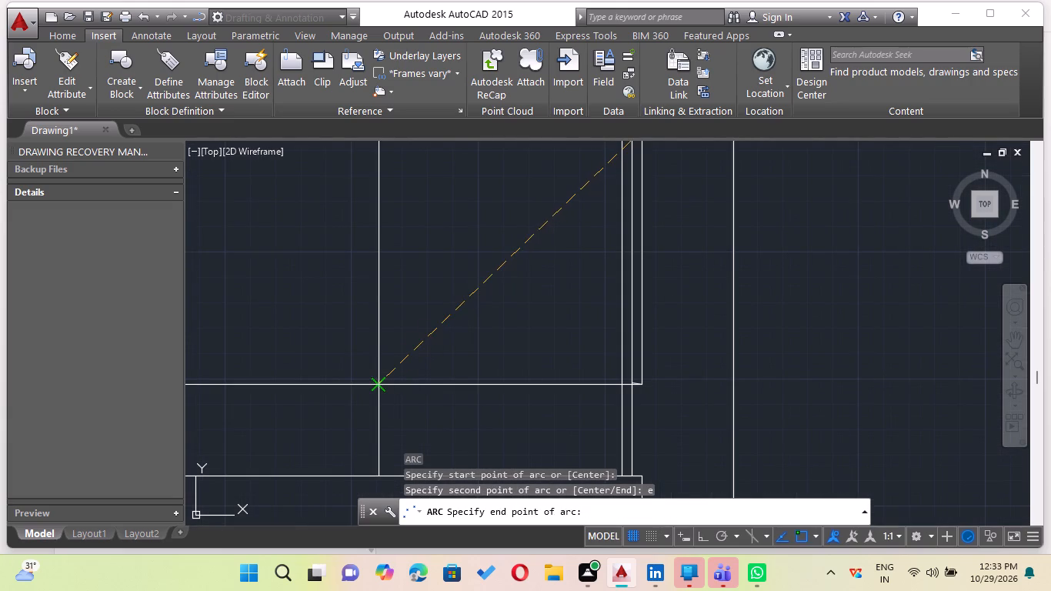
left_click(373, 379)
scroll(373, 379, "down", 3)
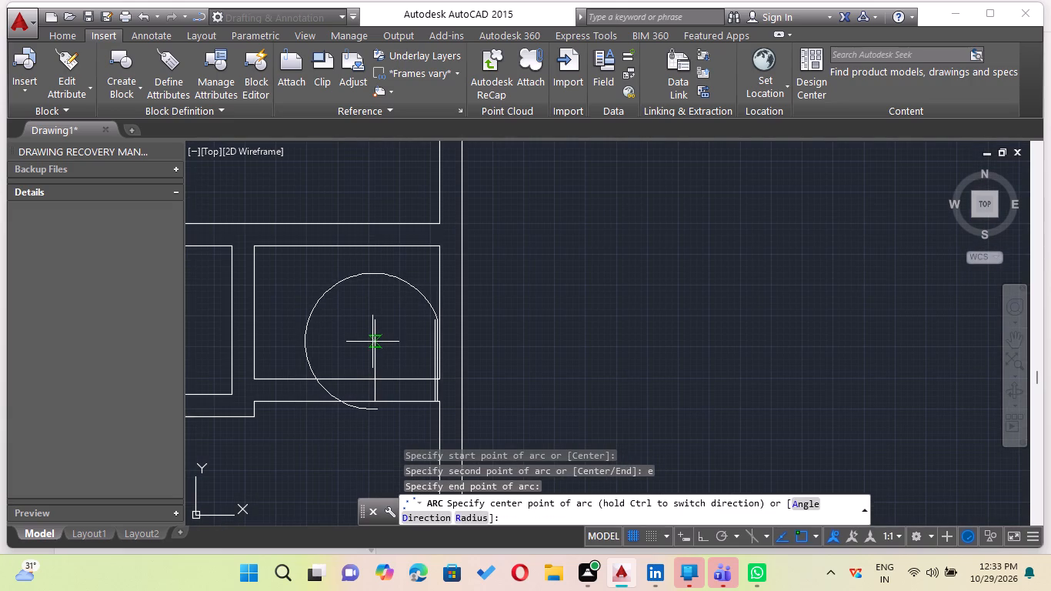
key("r")
key("Return")
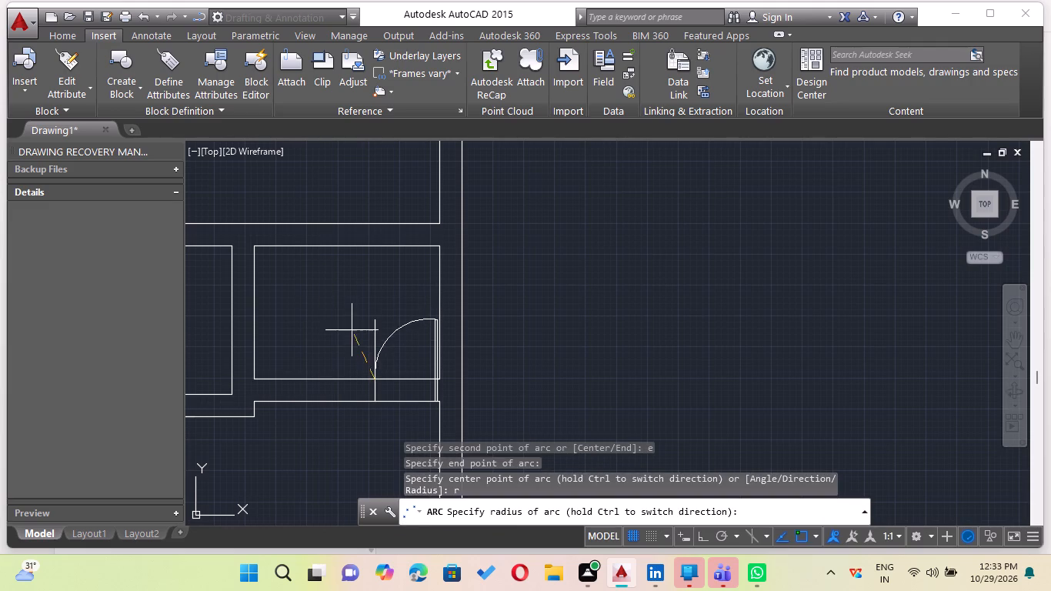
scroll(344, 329, "up", 1)
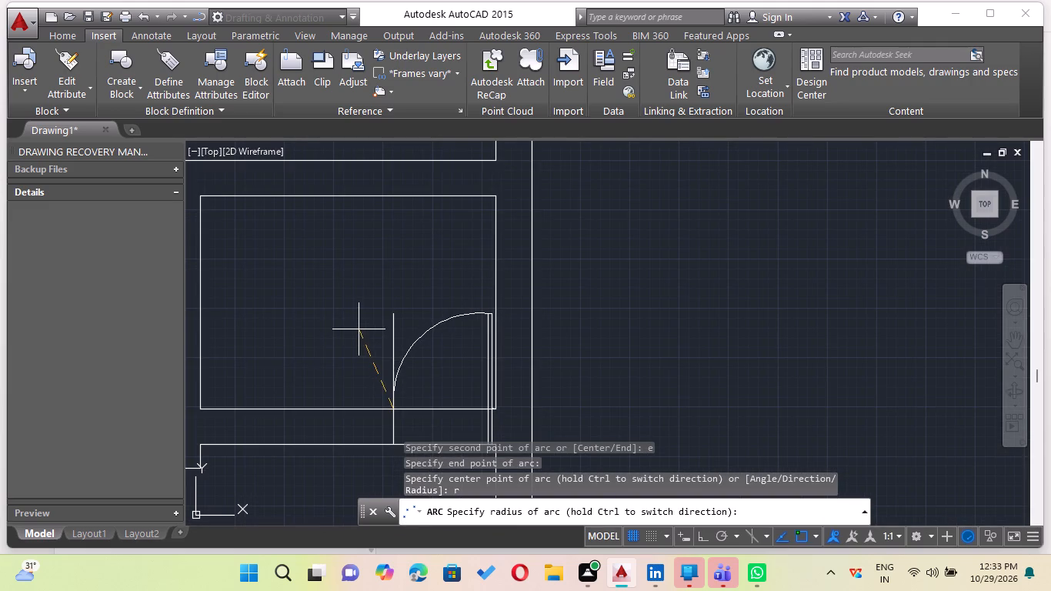
left_click(355, 323)
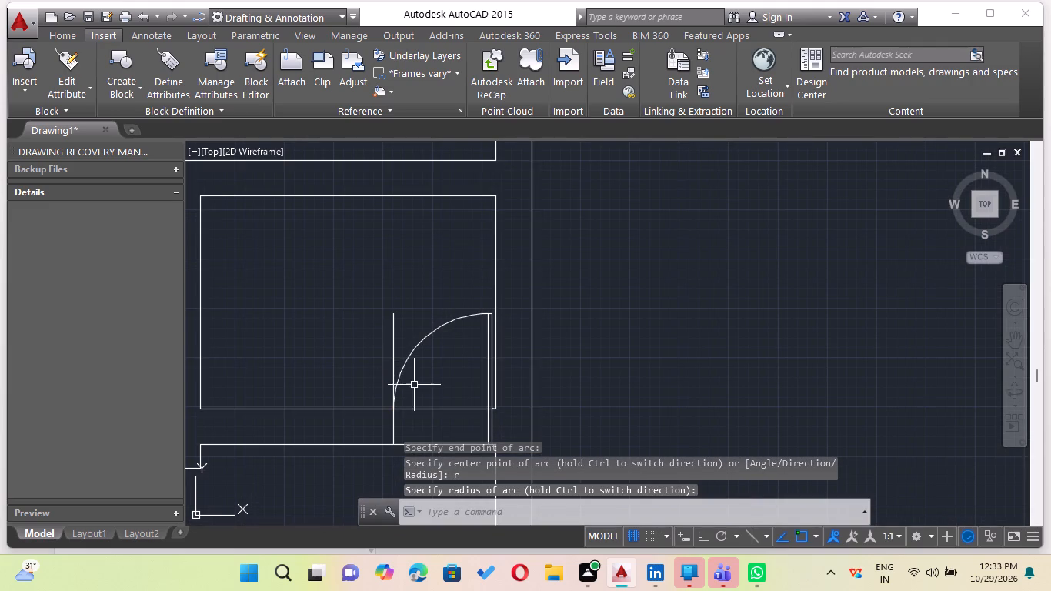
key("Escape")
Trim the wall lines across the door opening, including between the leaf lines, and the western jamb line projecting into the room.
key("t")
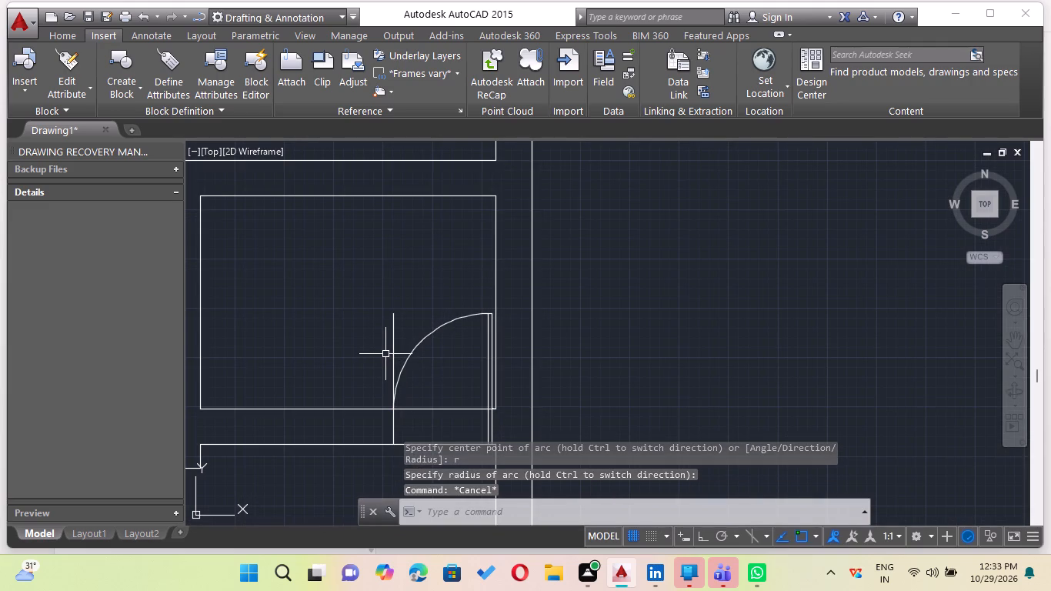
key("r")
key("4")
key("Return")
key("Return")
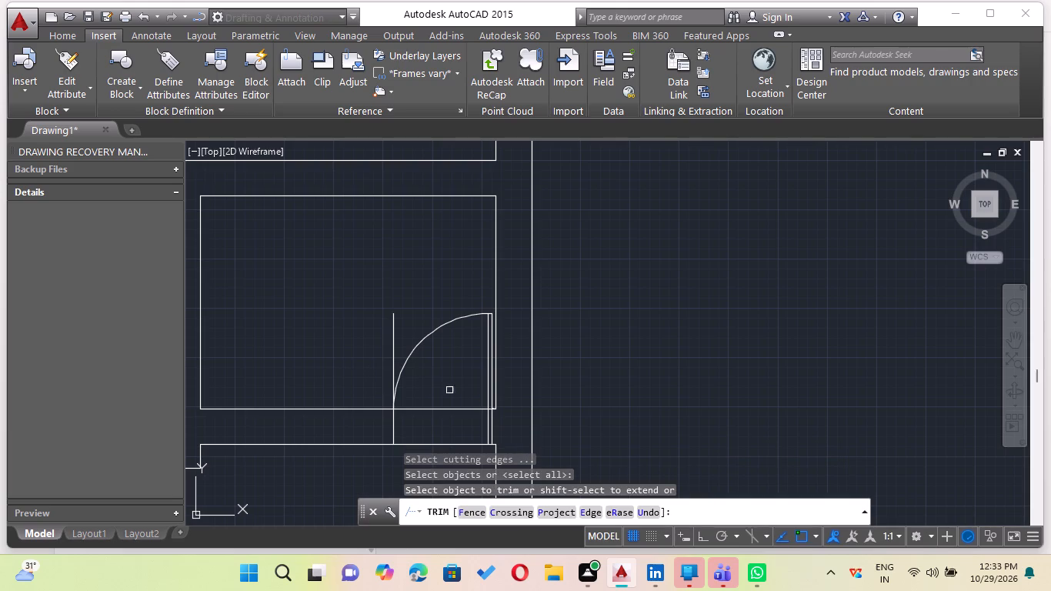
left_click(449, 389)
middle_click_drag(449, 419, 444, 310)
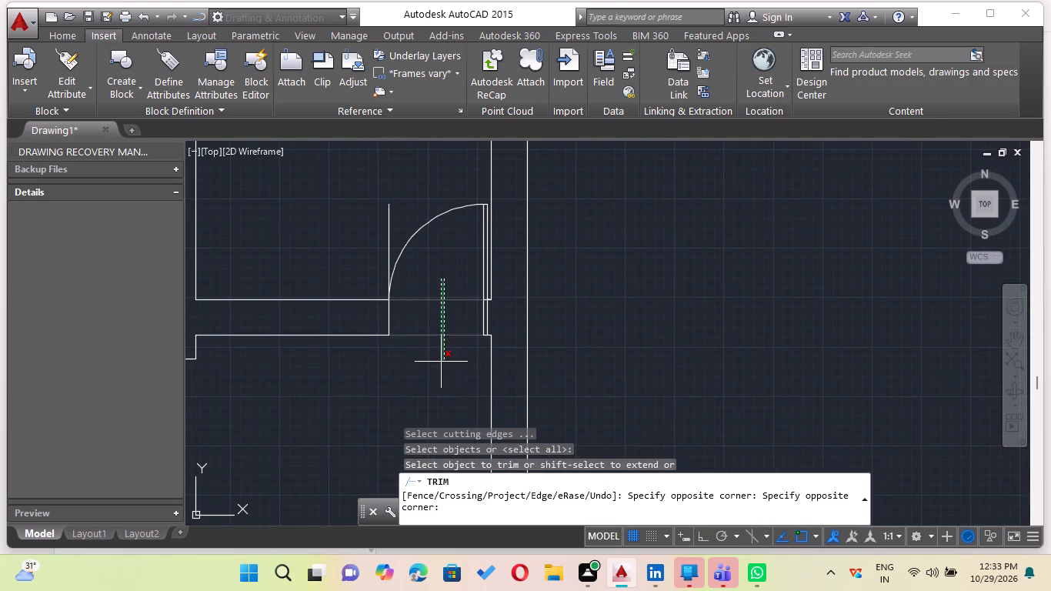
left_click(441, 362)
scroll(477, 294, "up", 4)
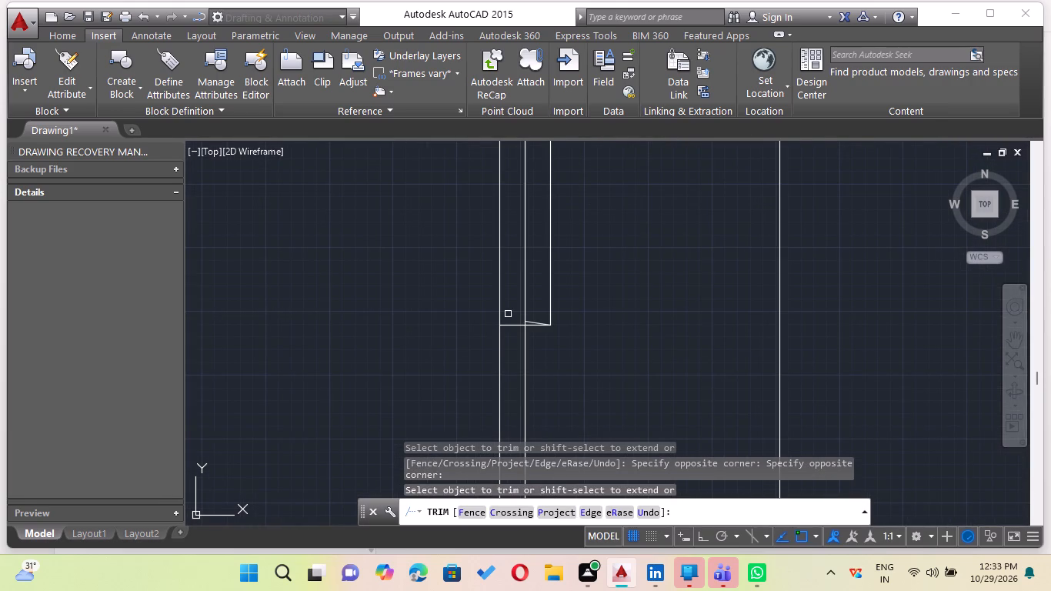
left_click(508, 322)
scroll(343, 278, "down", 3)
middle_click_drag(337, 306, 336, 407)
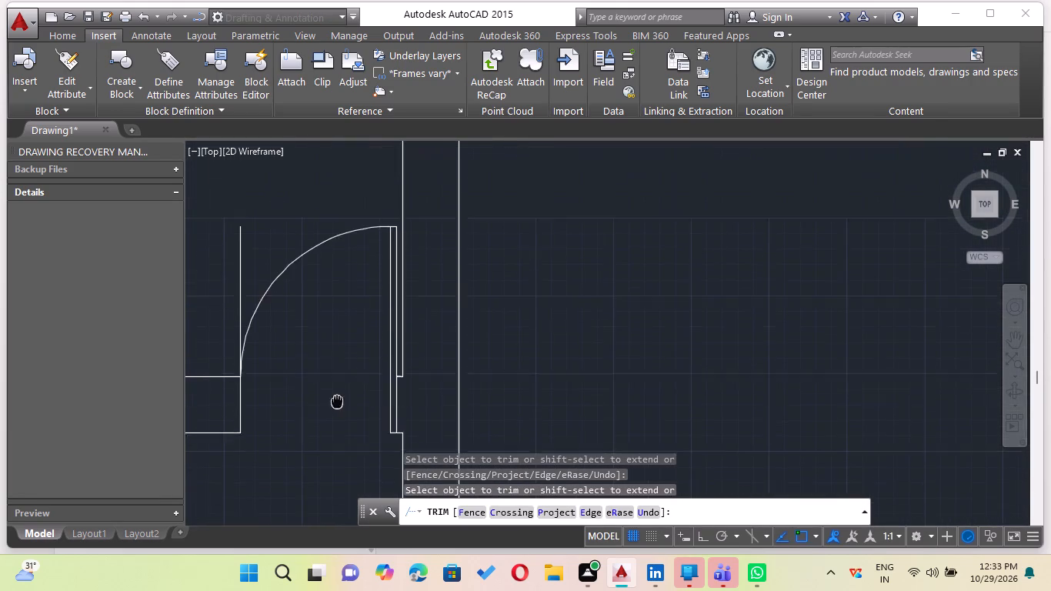
middle_click_drag(336, 407, 332, 422)
left_click(238, 295)
left_click(230, 294)
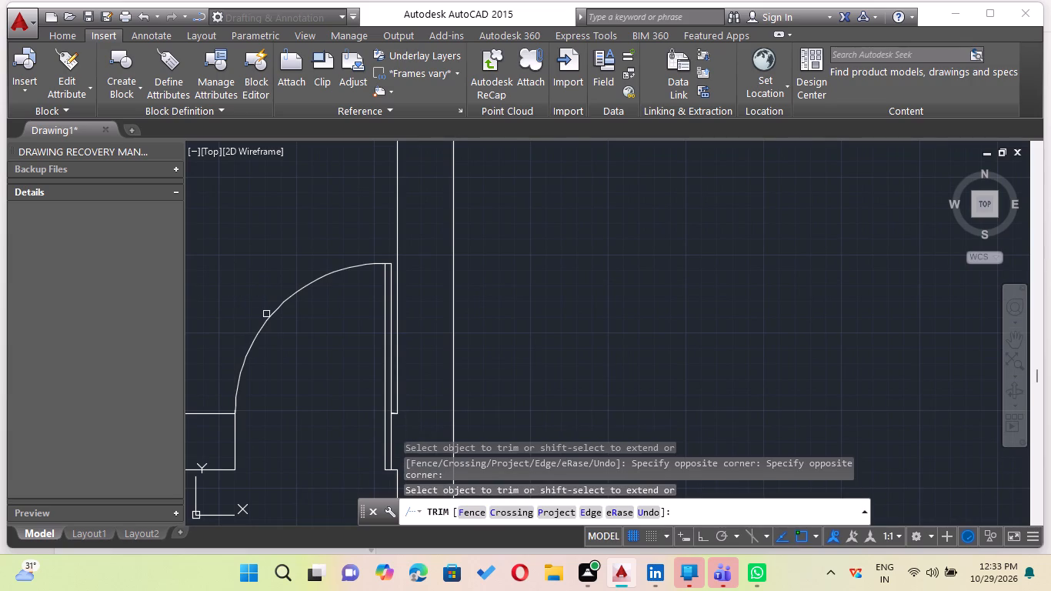
key("Escape")
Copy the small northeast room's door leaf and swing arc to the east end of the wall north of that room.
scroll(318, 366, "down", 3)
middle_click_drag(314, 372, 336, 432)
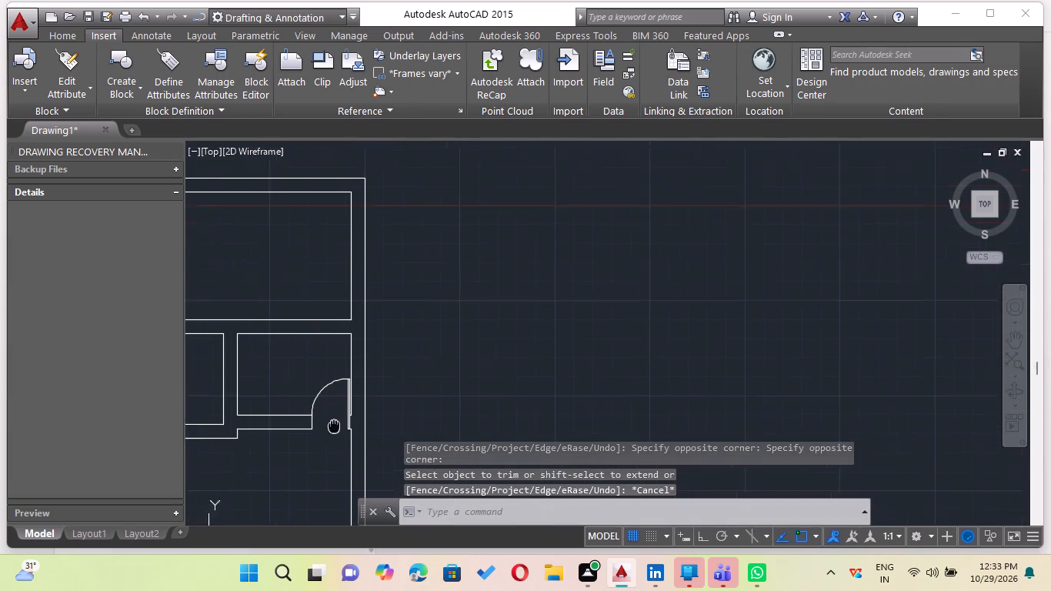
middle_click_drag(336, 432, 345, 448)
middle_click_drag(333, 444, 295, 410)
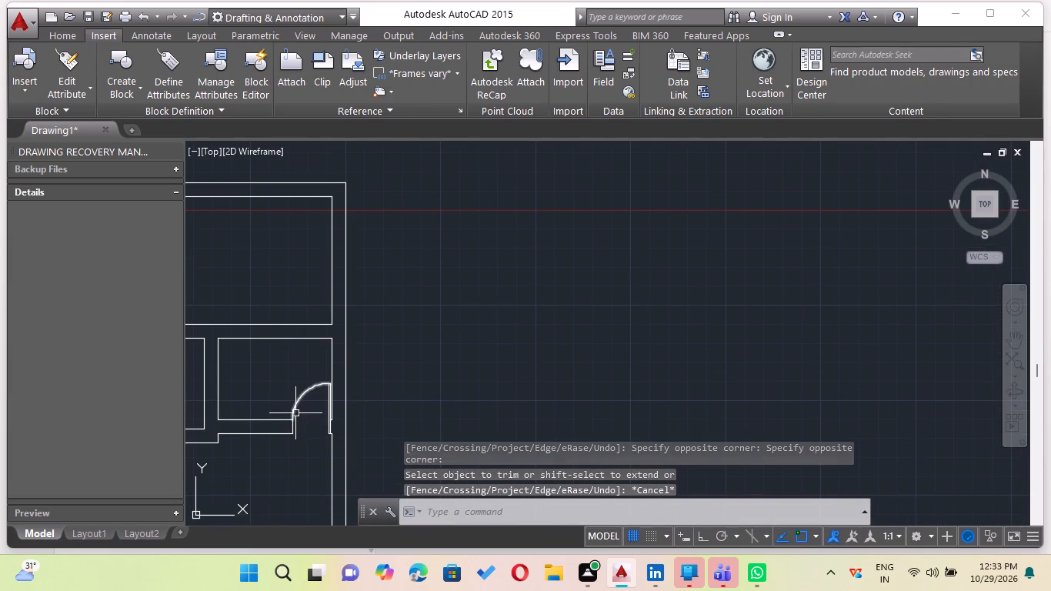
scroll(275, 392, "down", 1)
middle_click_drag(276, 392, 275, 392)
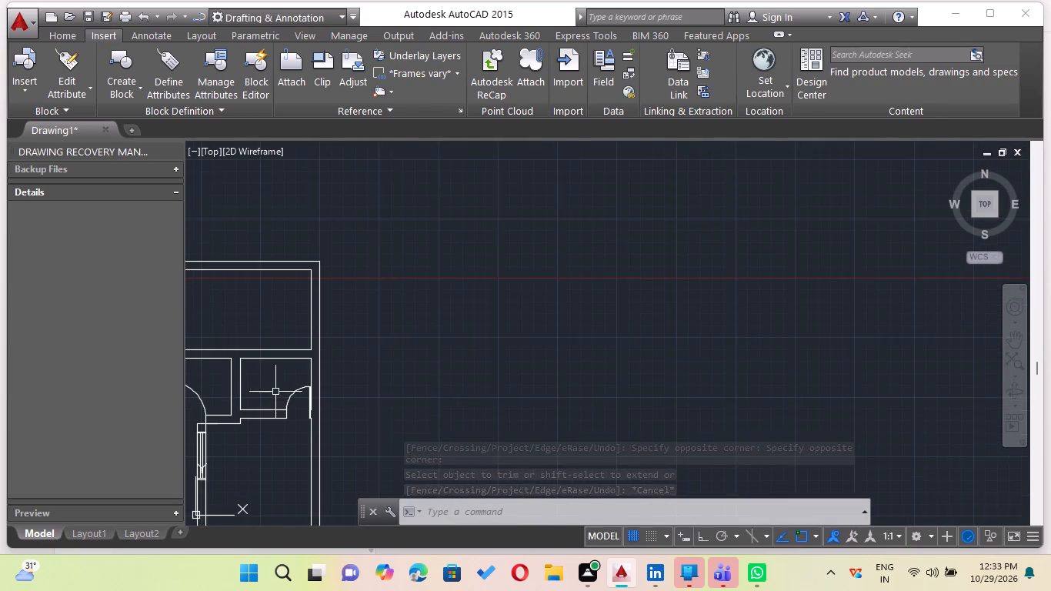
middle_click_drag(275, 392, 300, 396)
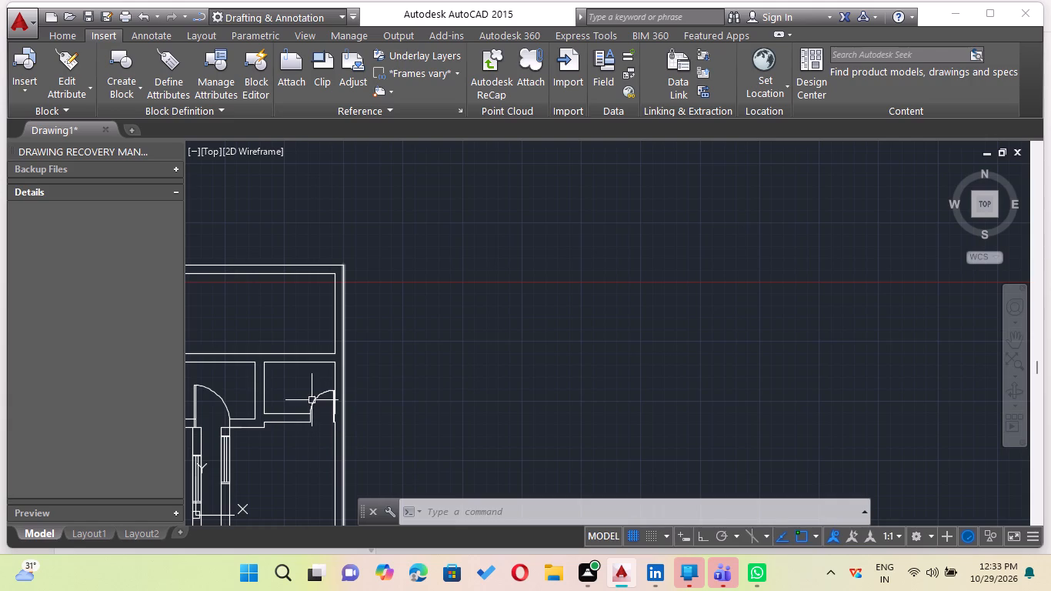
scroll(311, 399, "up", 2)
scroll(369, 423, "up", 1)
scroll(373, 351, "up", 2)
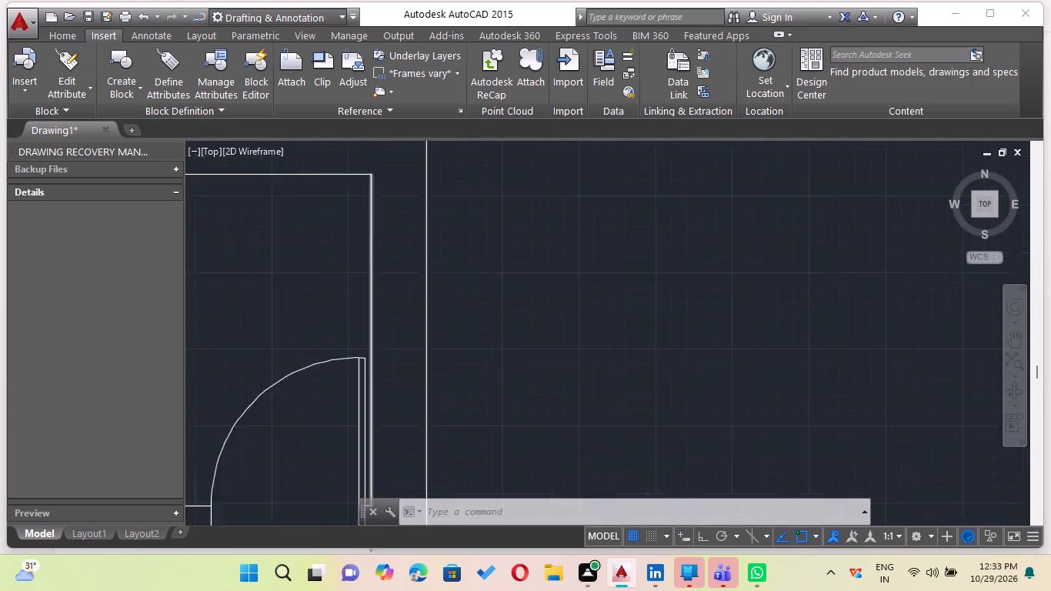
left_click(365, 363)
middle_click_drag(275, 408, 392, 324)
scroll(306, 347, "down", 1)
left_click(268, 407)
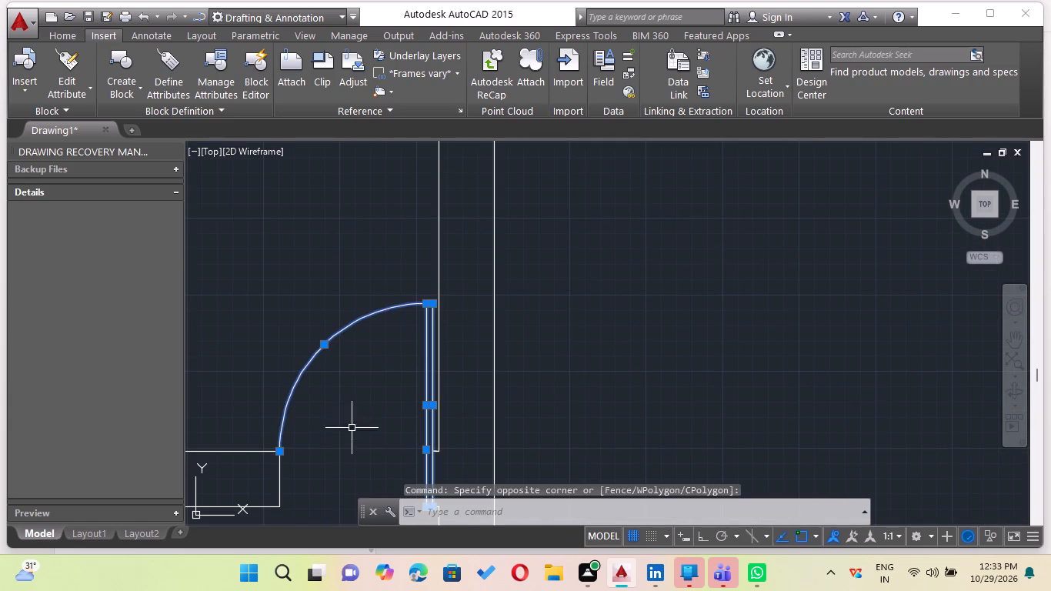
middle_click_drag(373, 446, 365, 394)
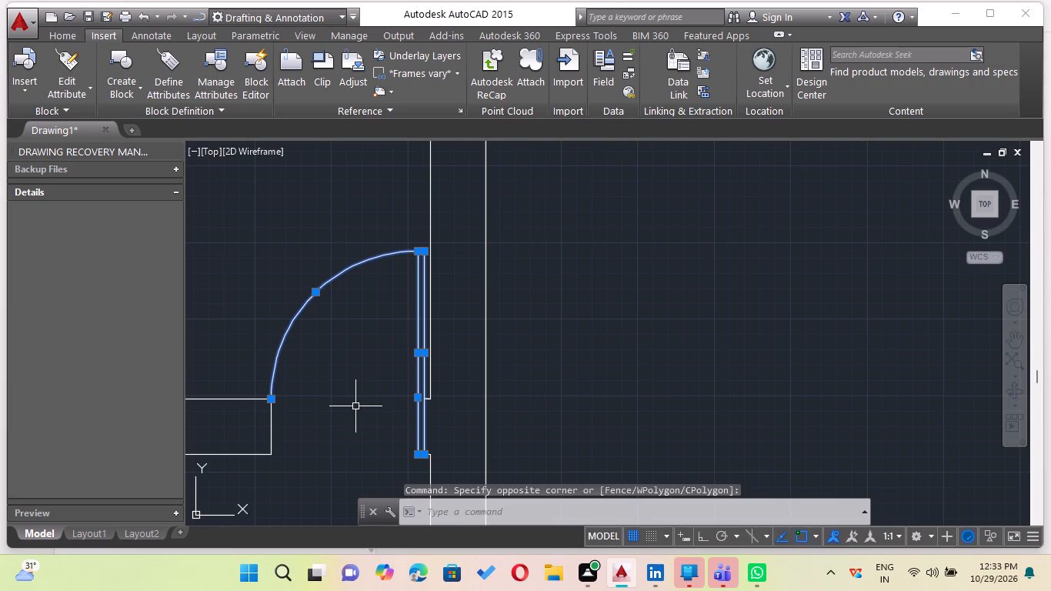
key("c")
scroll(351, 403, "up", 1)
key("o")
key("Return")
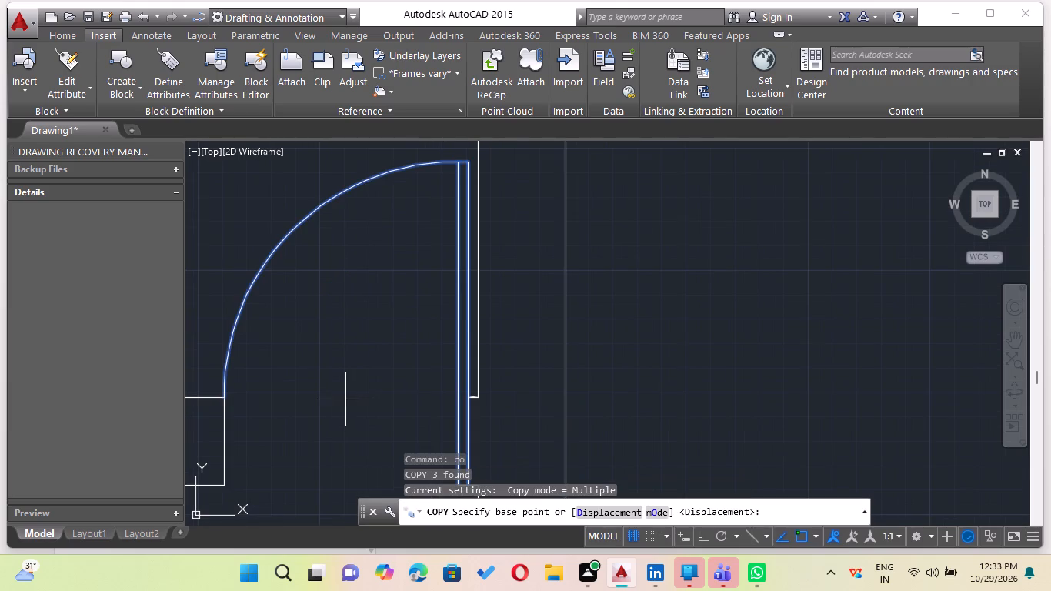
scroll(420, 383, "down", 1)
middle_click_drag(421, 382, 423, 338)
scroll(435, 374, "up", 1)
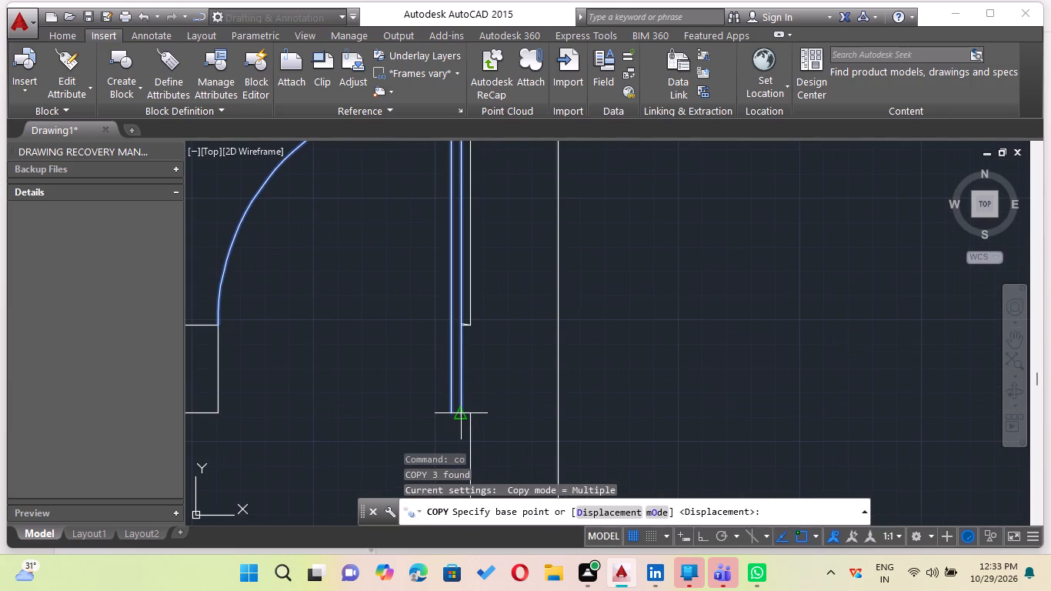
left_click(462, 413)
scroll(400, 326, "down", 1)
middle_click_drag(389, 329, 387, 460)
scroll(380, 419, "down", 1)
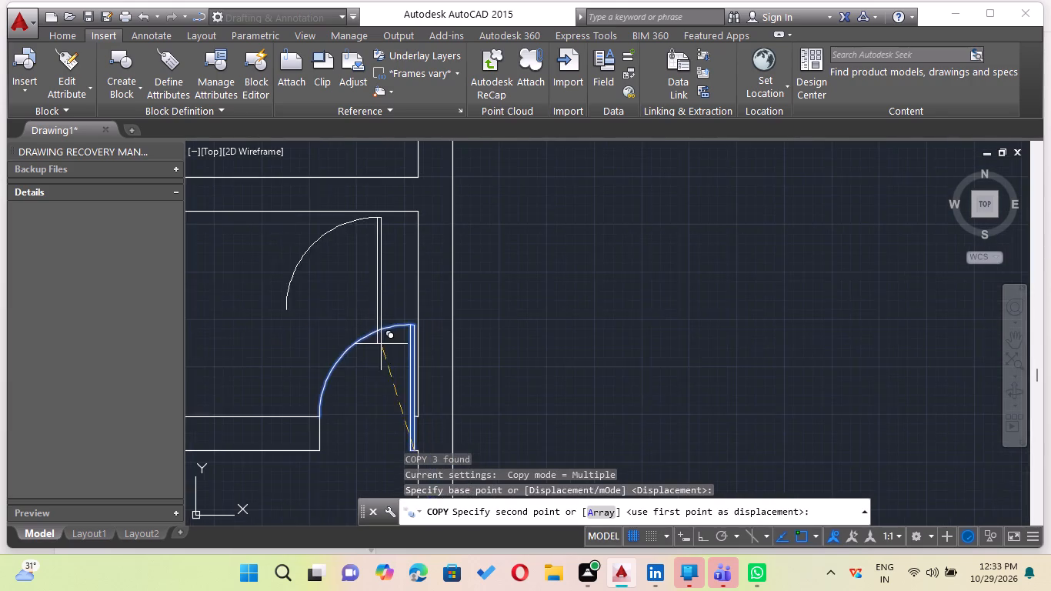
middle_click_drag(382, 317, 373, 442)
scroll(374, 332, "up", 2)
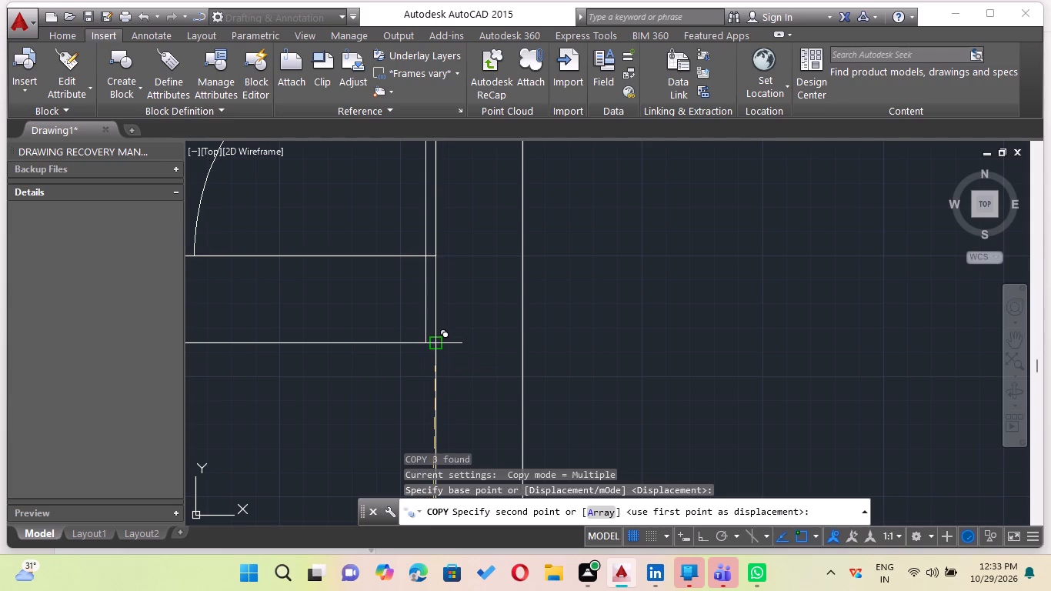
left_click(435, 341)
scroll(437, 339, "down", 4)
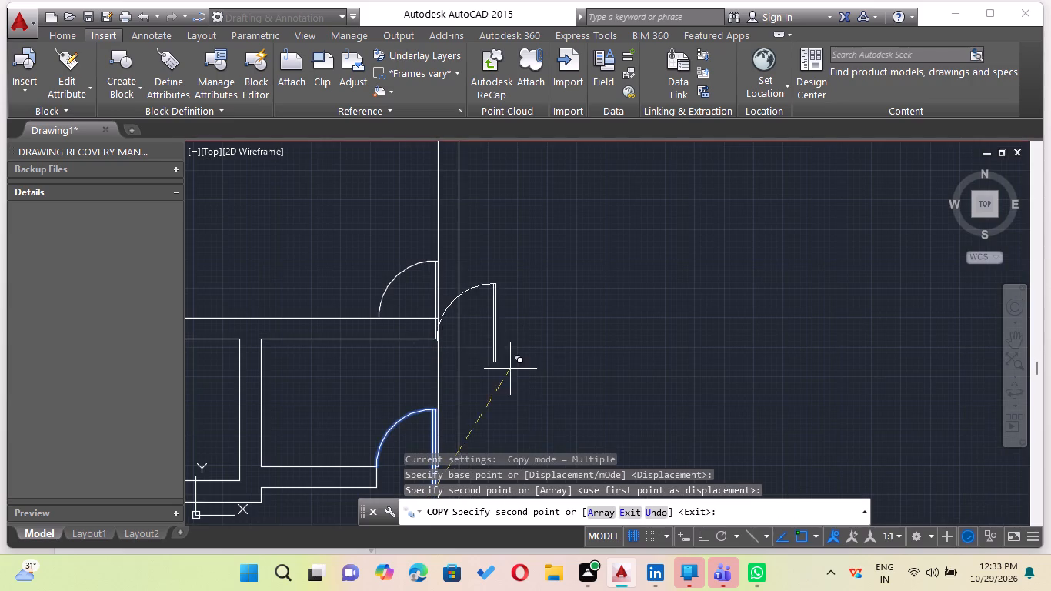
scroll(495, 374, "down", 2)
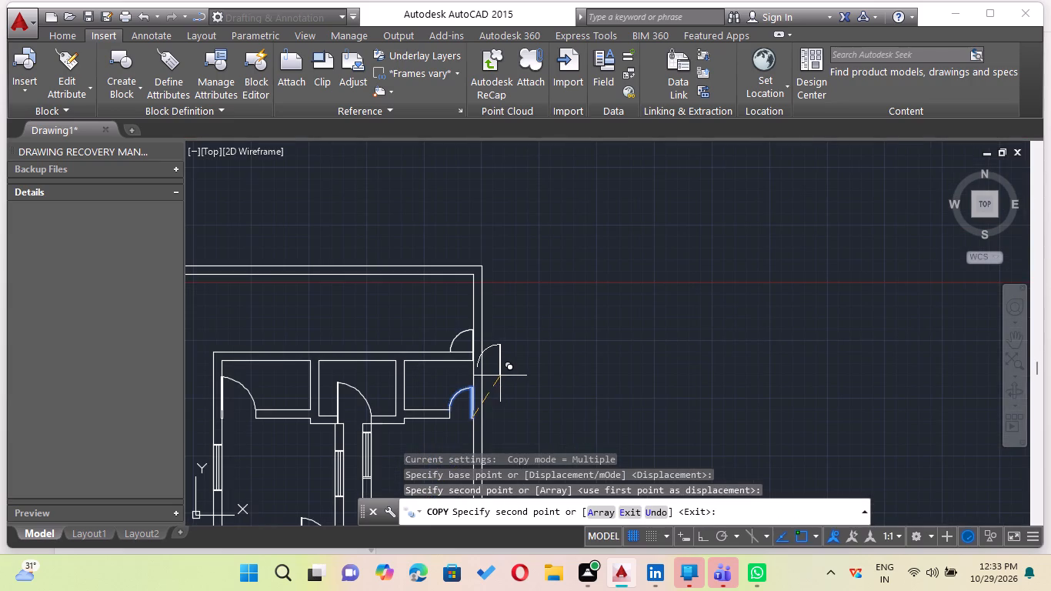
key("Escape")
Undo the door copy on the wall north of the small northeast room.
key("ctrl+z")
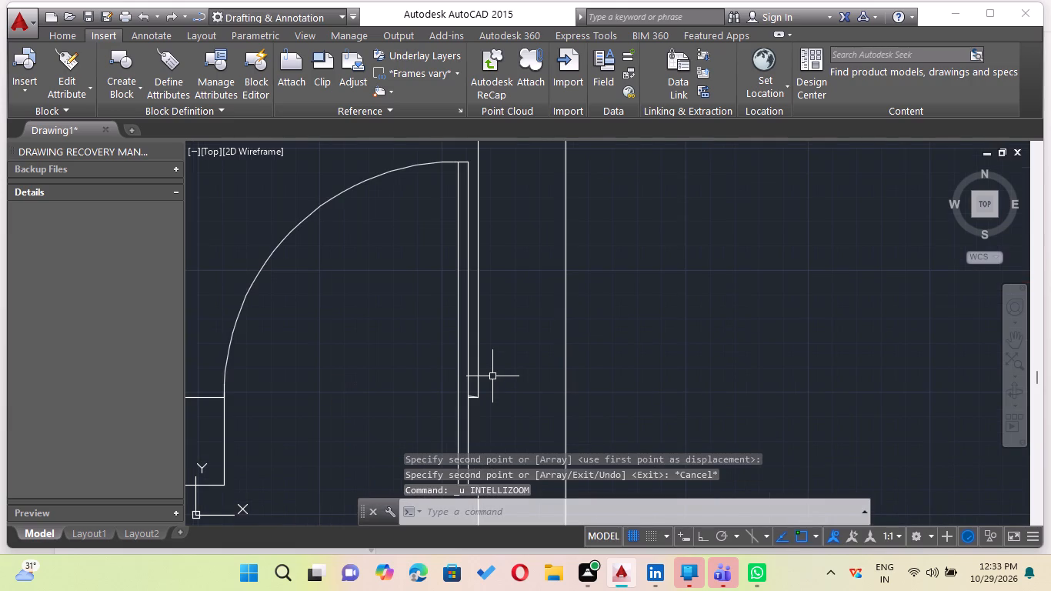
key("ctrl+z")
Examine the whole plan's rooms, doors and windows for places that still need a door.
scroll(491, 374, "down", 5)
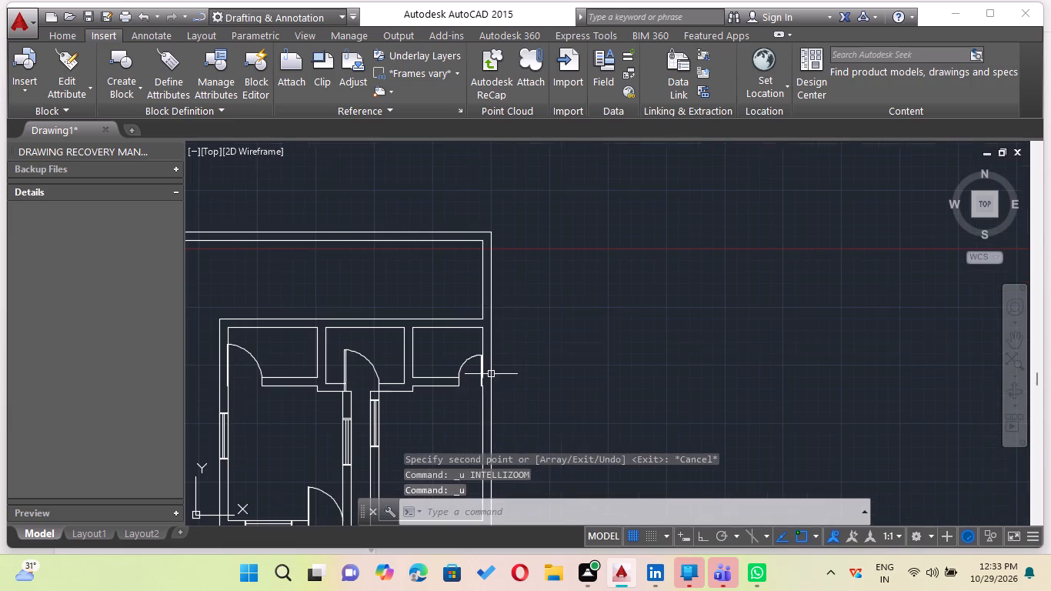
scroll(465, 382, "down", 1)
middle_click_drag(478, 404, 498, 410)
scroll(511, 414, "down", 1)
middle_click_drag(511, 414, 512, 364)
scroll(514, 361, "up", 1)
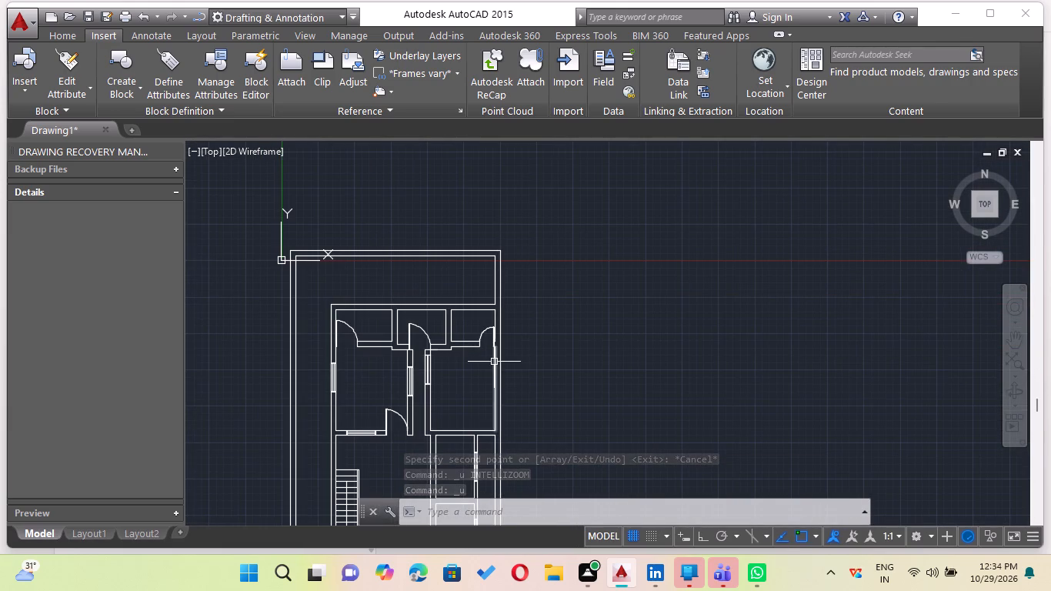
middle_click_drag(480, 349, 496, 300)
scroll(496, 300, "down", 1)
scroll(487, 301, "up", 1)
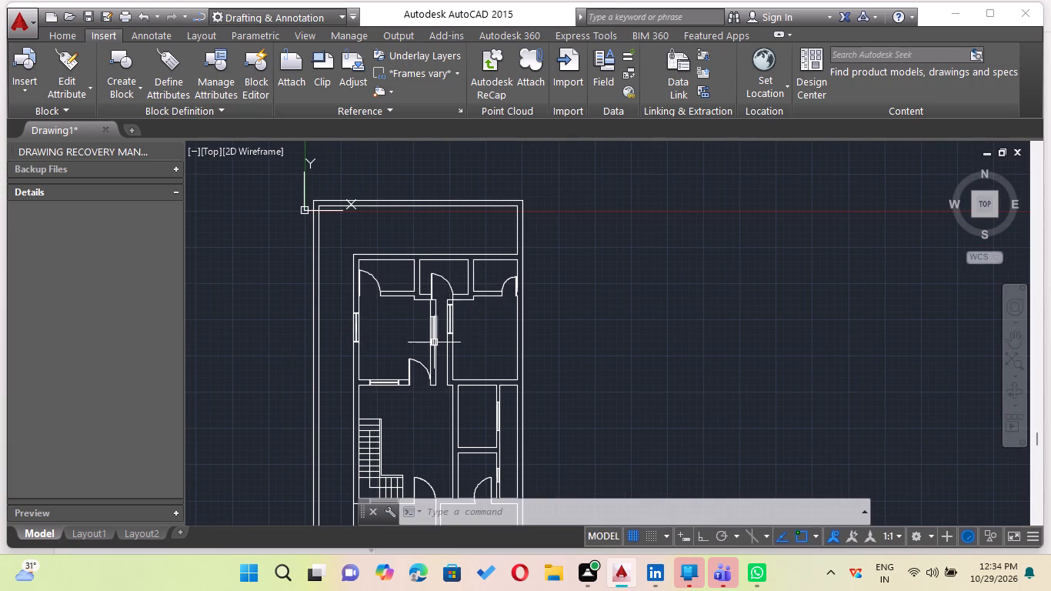
middle_click_drag(492, 426, 492, 410)
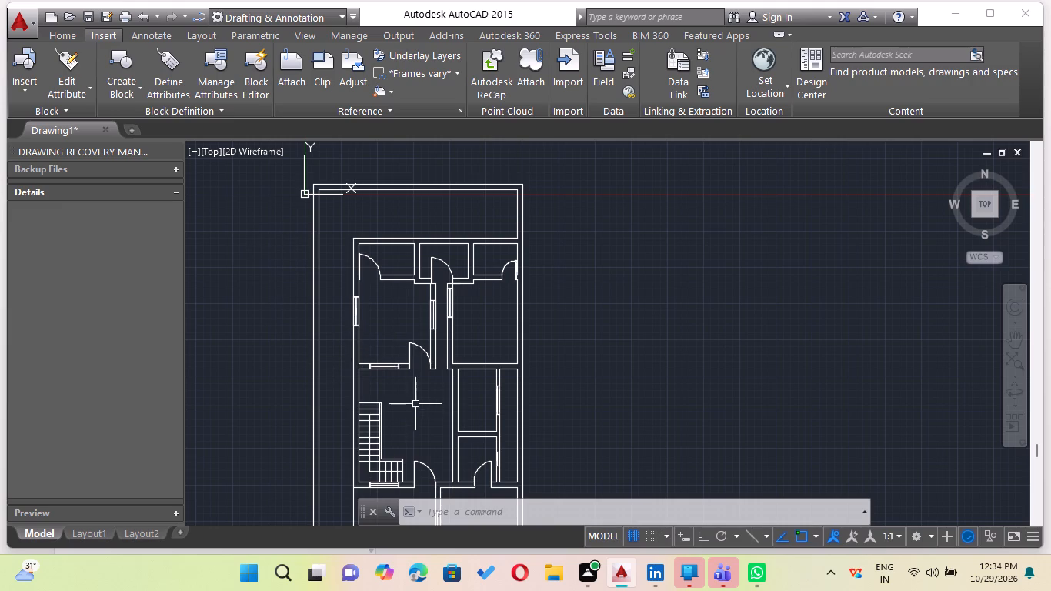
scroll(415, 386, "down", 2)
middle_click_drag(415, 382, 413, 275)
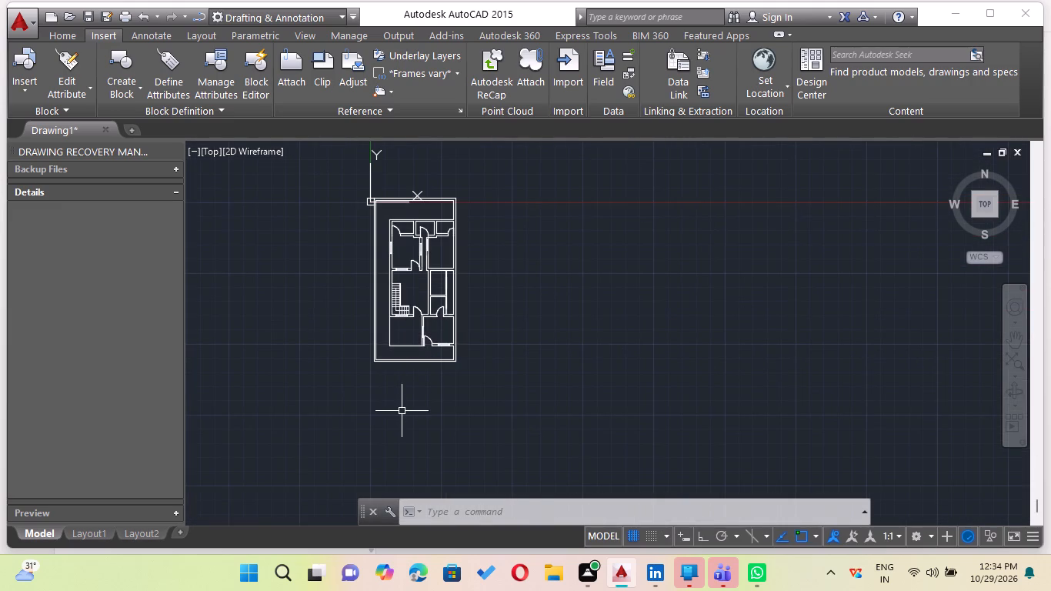
scroll(489, 327, "up", 2)
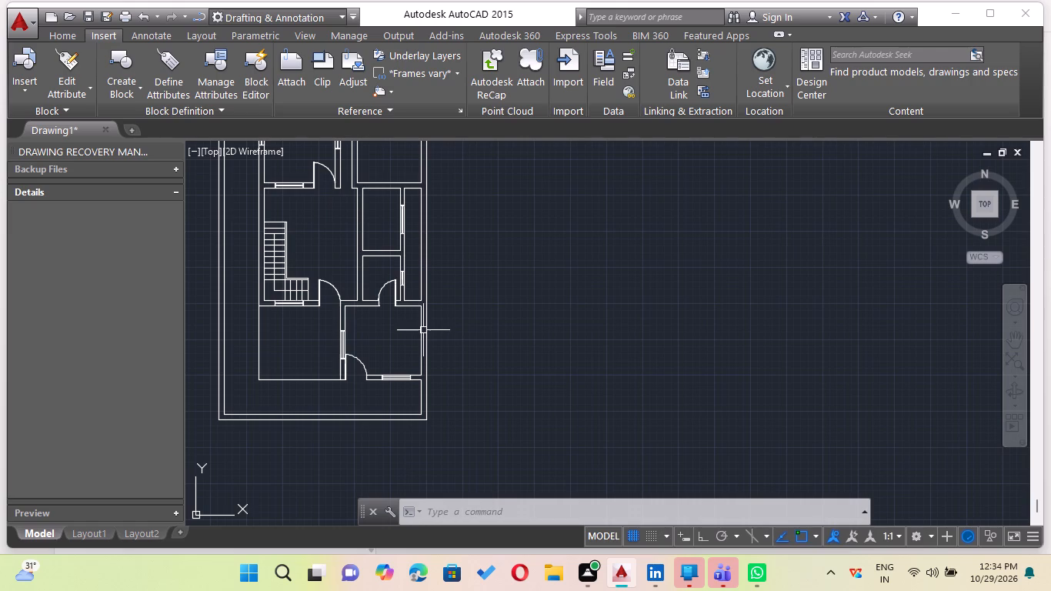
scroll(325, 330, "down", 1)
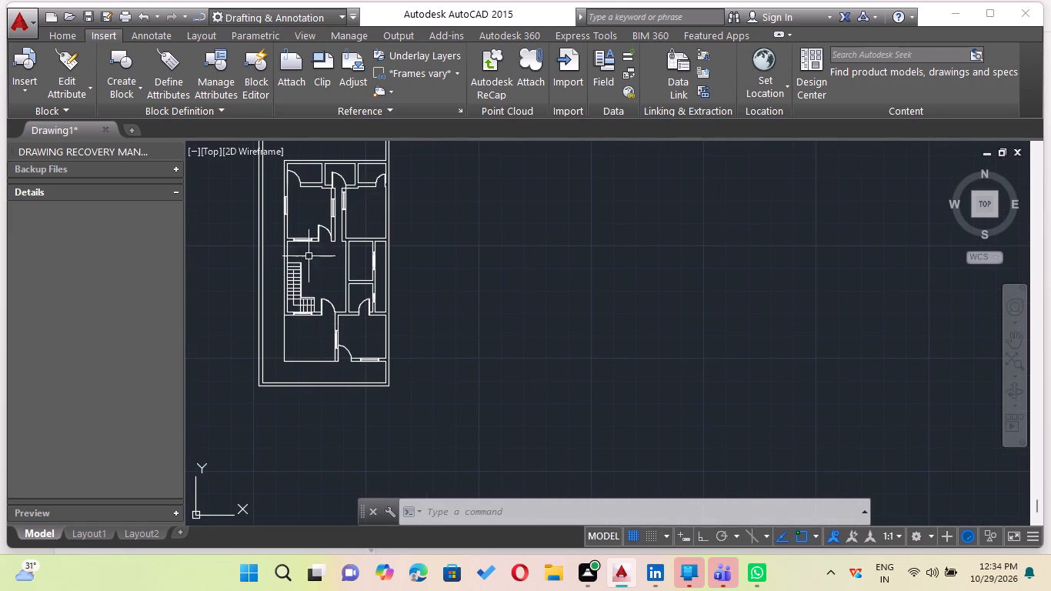
scroll(309, 256, "up", 2)
scroll(312, 296, "down", 1)
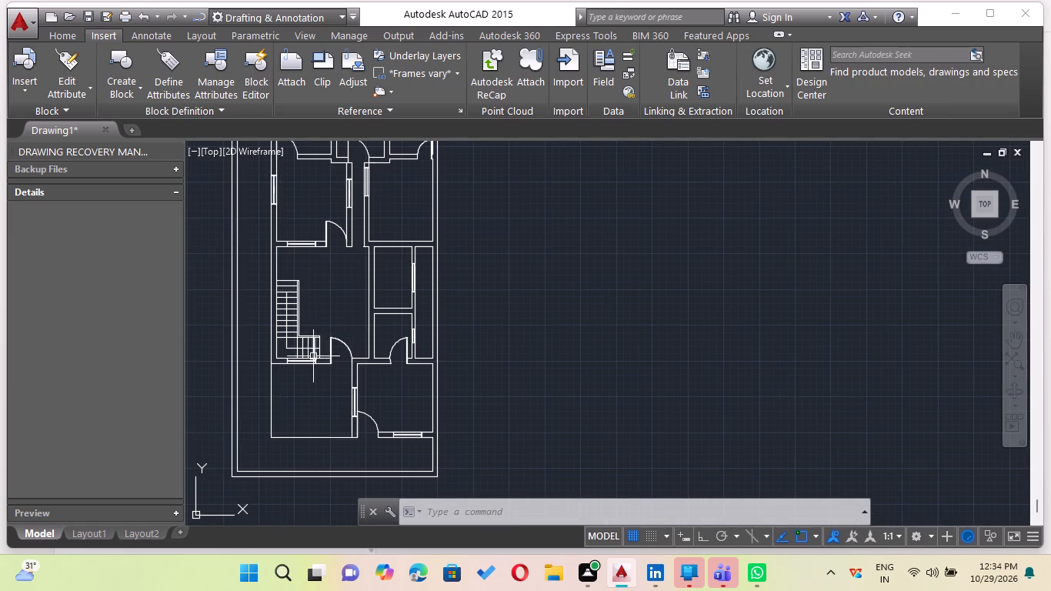
middle_click_drag(334, 249, 325, 305)
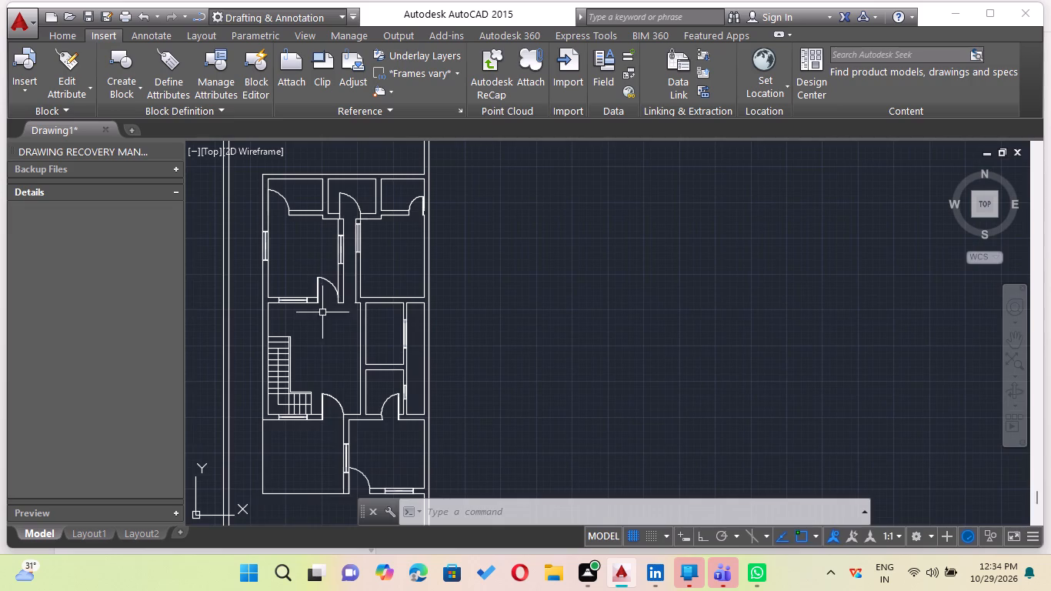
scroll(348, 283, "up", 4)
scroll(349, 289, "down", 4)
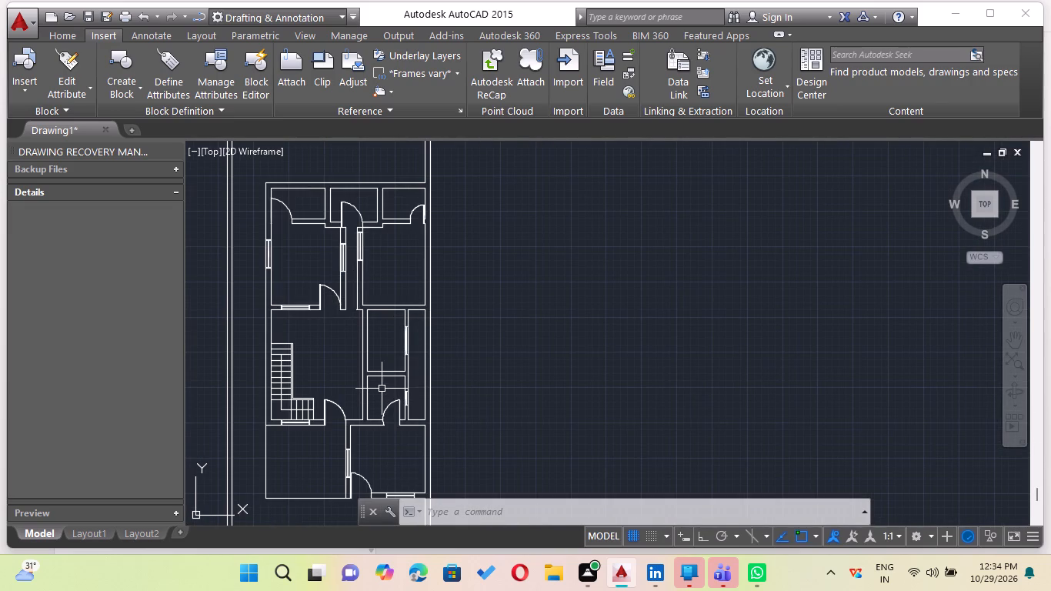
Copy the door of the small room east of the staircase hall westward, placing its leaf's south end where the hall's east wall meets the south wall face.
scroll(388, 443, "up", 2)
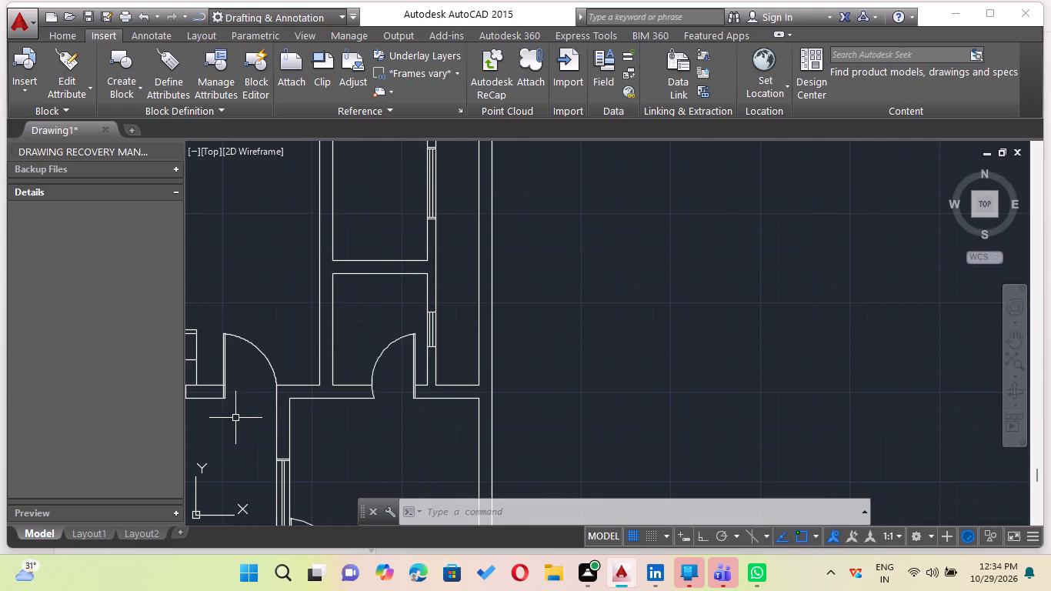
scroll(422, 366, "up", 1)
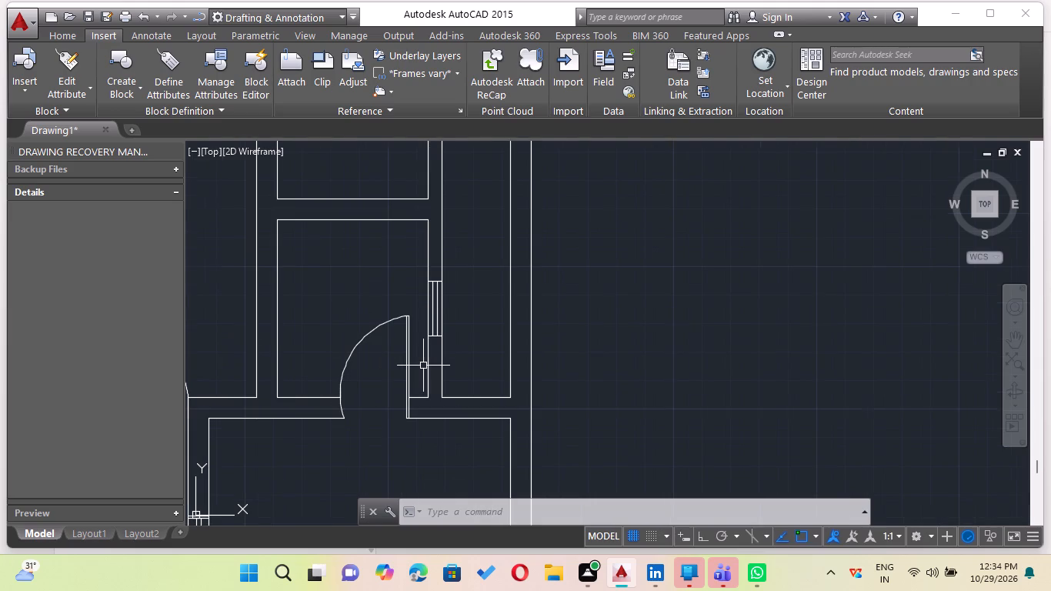
left_click(422, 361)
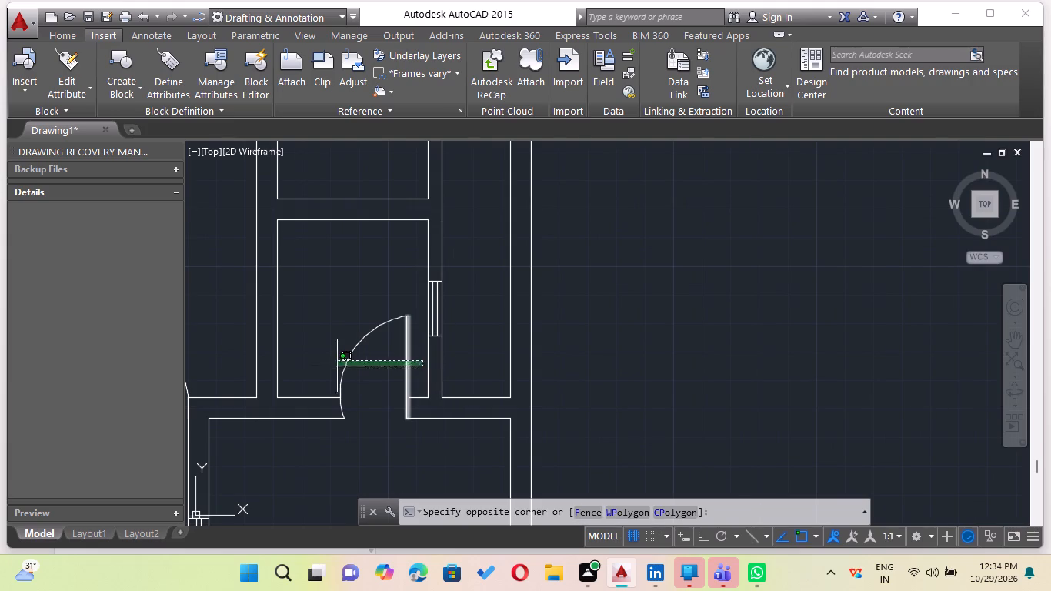
left_click(294, 360)
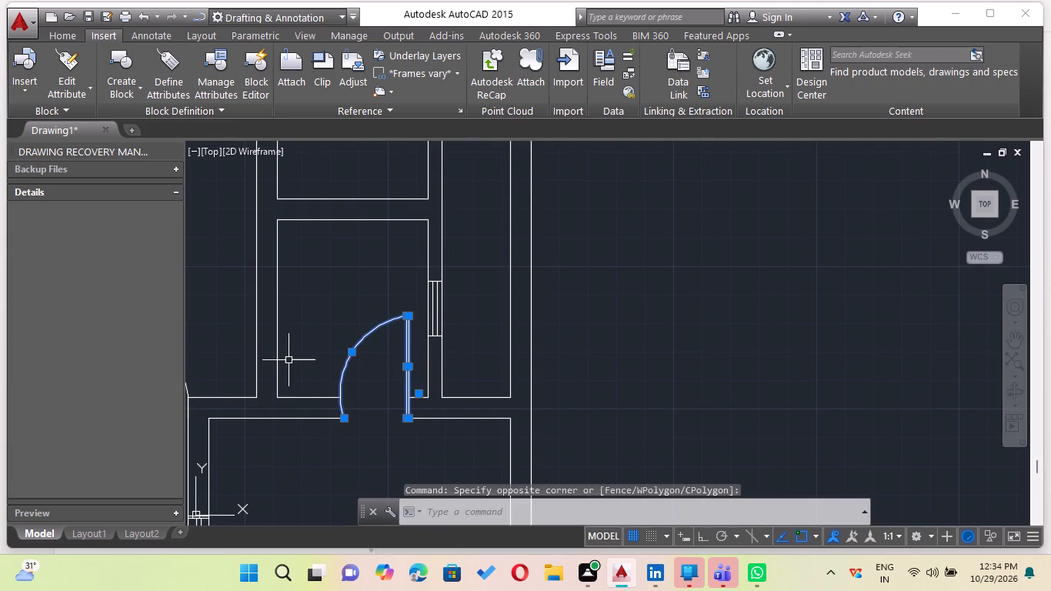
key("v")
key("BackSpace")
type("co")
key("Return")
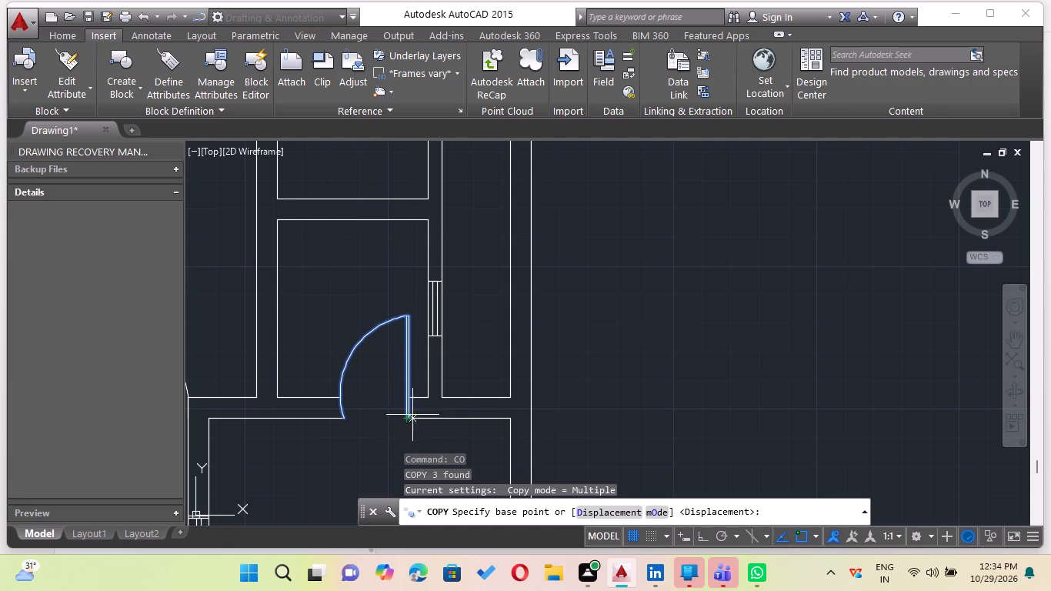
scroll(412, 415, "up", 2)
left_click_drag(399, 424, 389, 422)
scroll(255, 376, "down", 2)
middle_click_drag(259, 376, 394, 420)
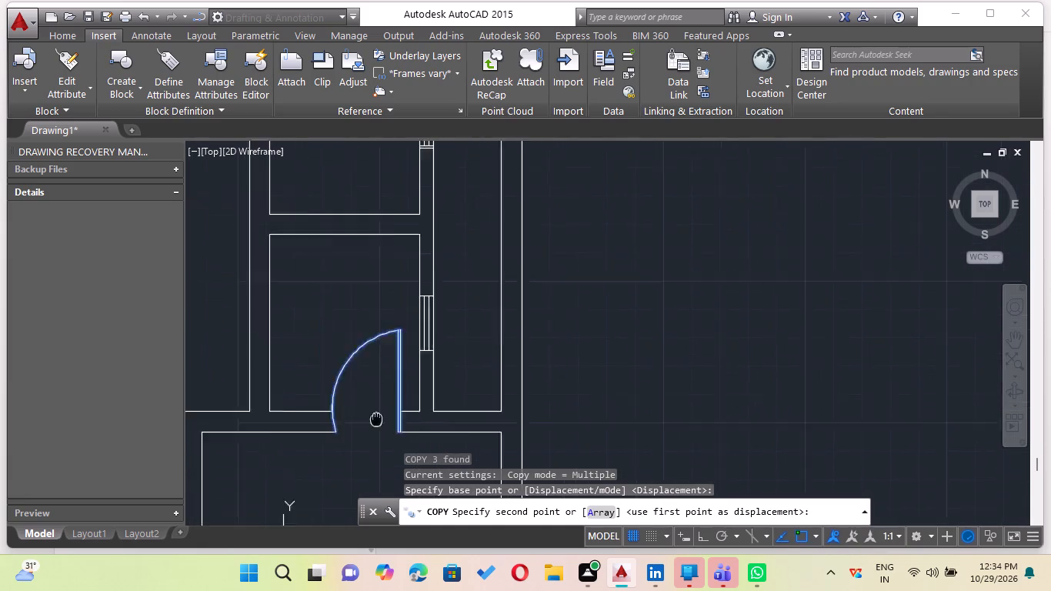
middle_click_drag(394, 420, 509, 422)
scroll(401, 413, "up", 2)
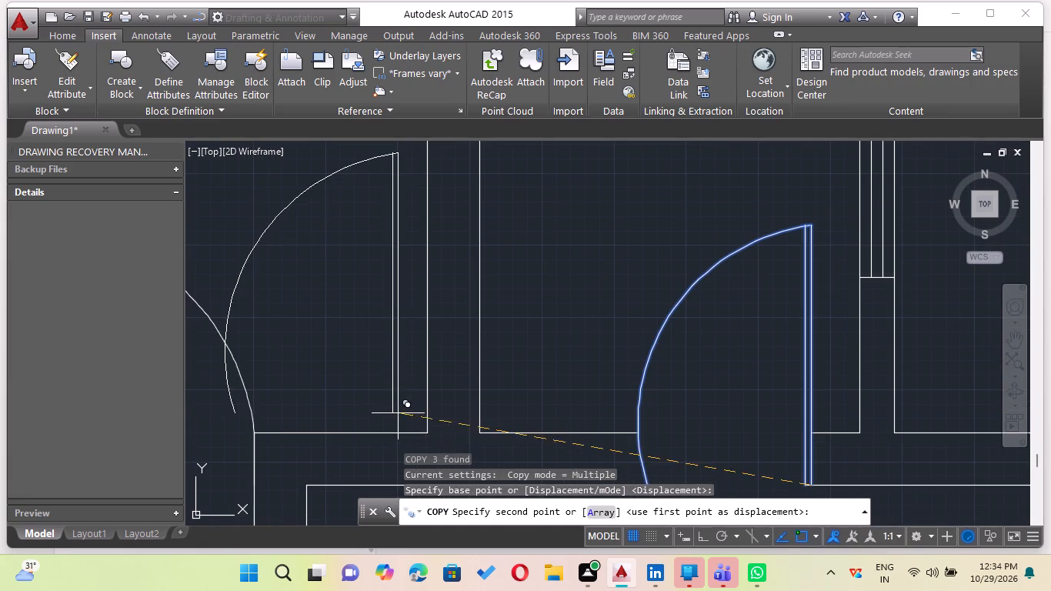
scroll(419, 432, "down", 1)
middle_click_drag(419, 432, 418, 429)
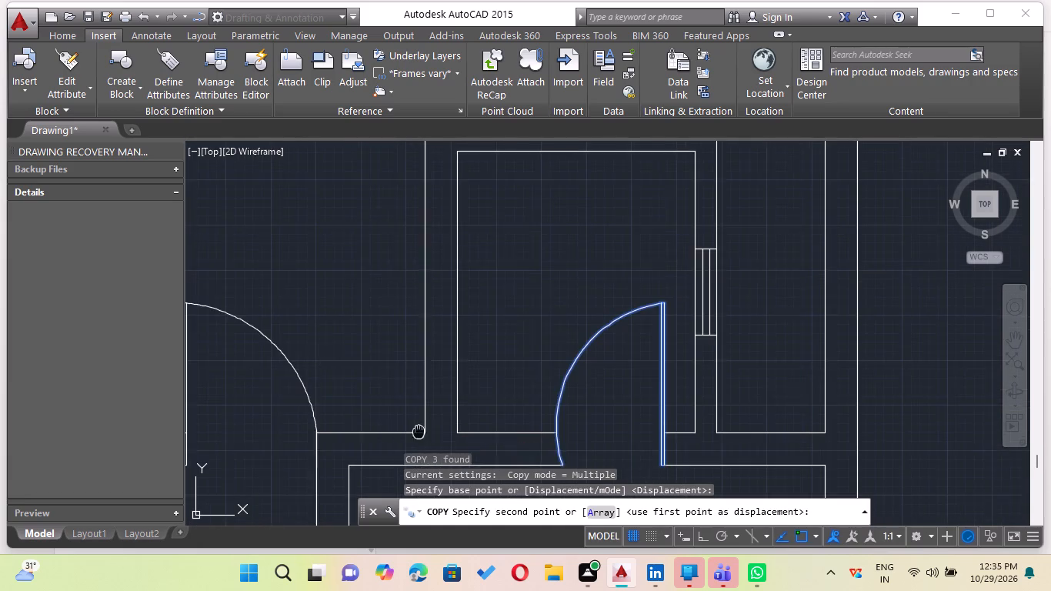
middle_click_drag(418, 429, 407, 304)
scroll(415, 324, "up", 1)
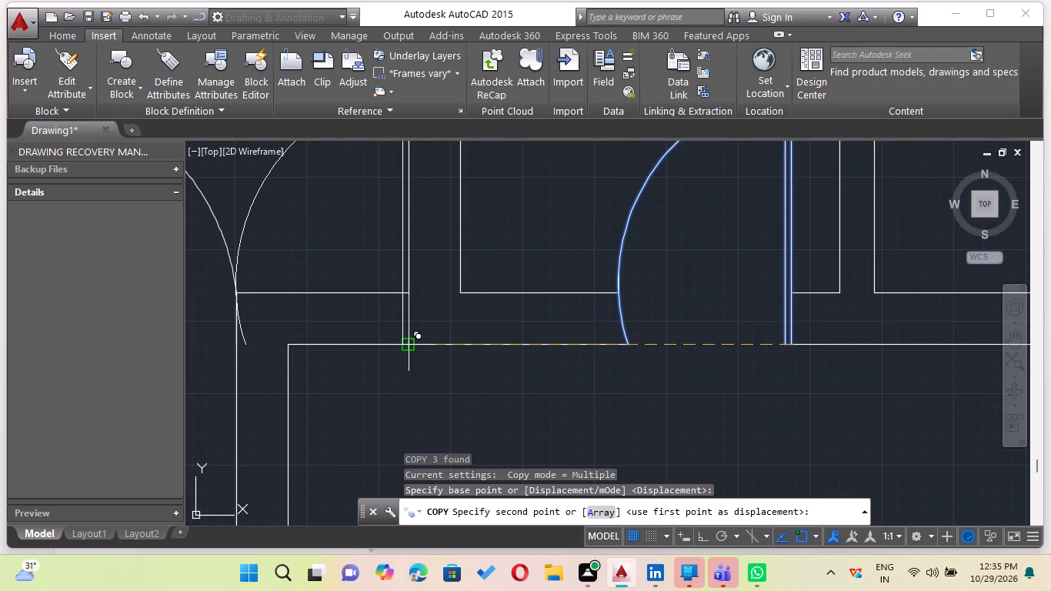
left_click(408, 349)
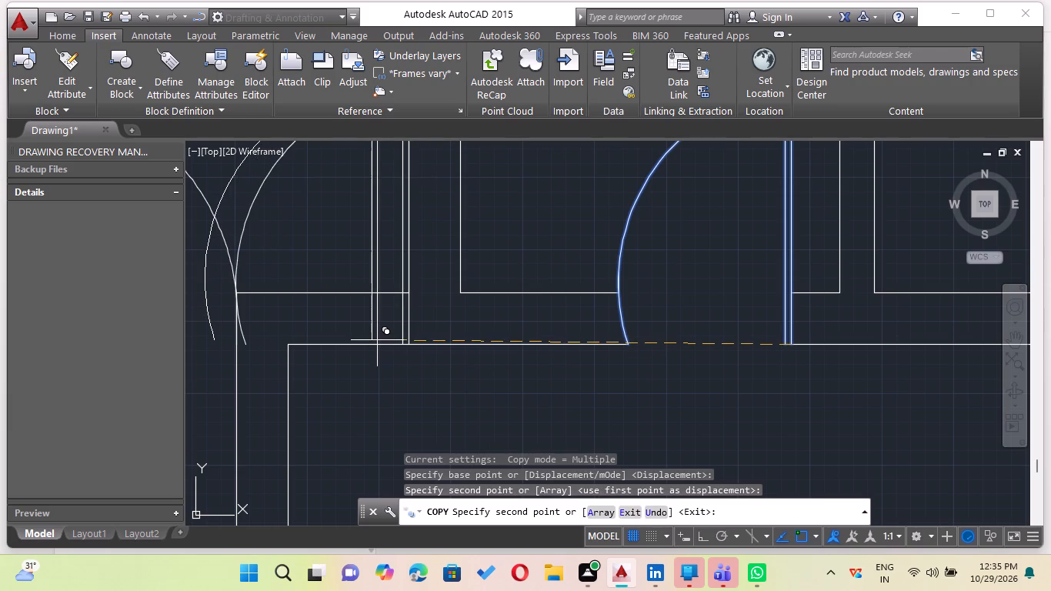
key("Escape")
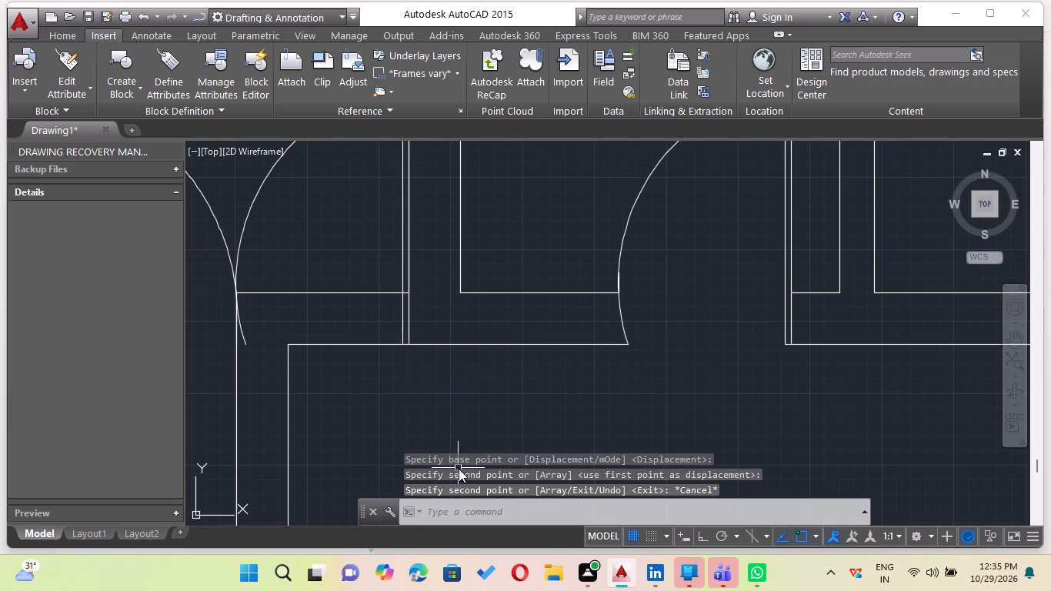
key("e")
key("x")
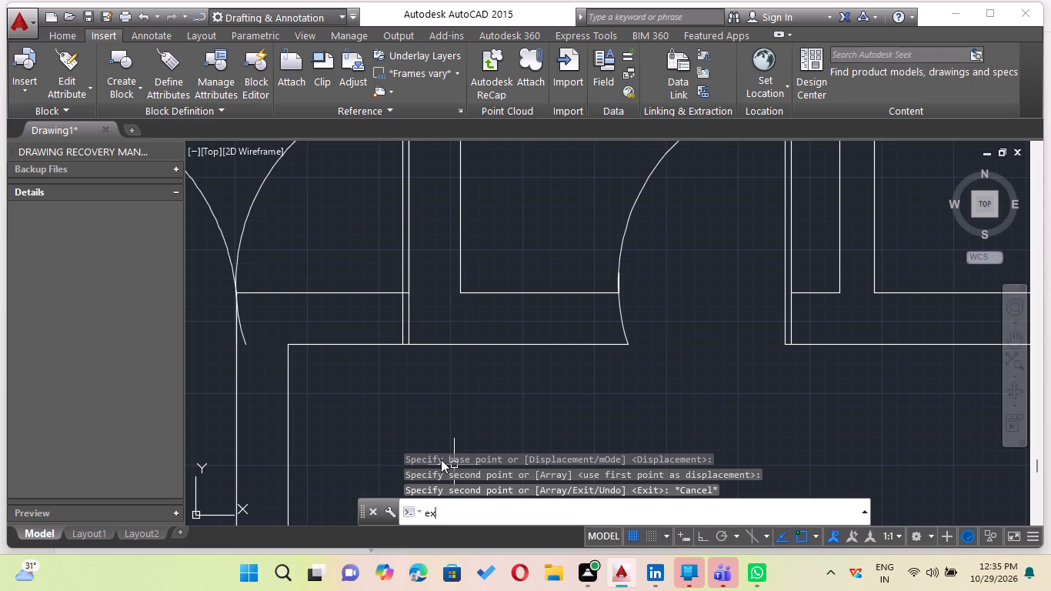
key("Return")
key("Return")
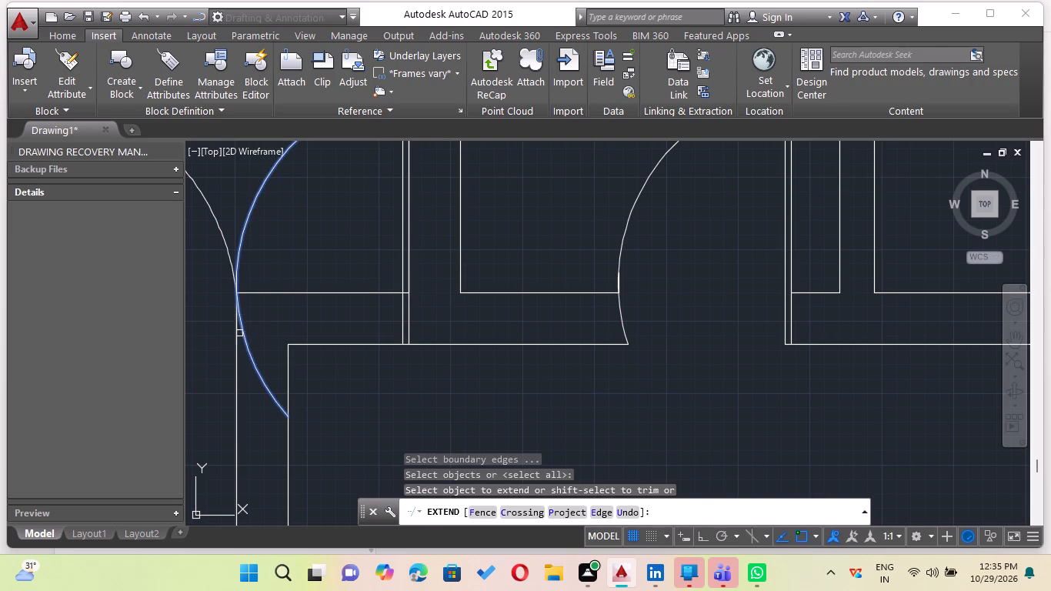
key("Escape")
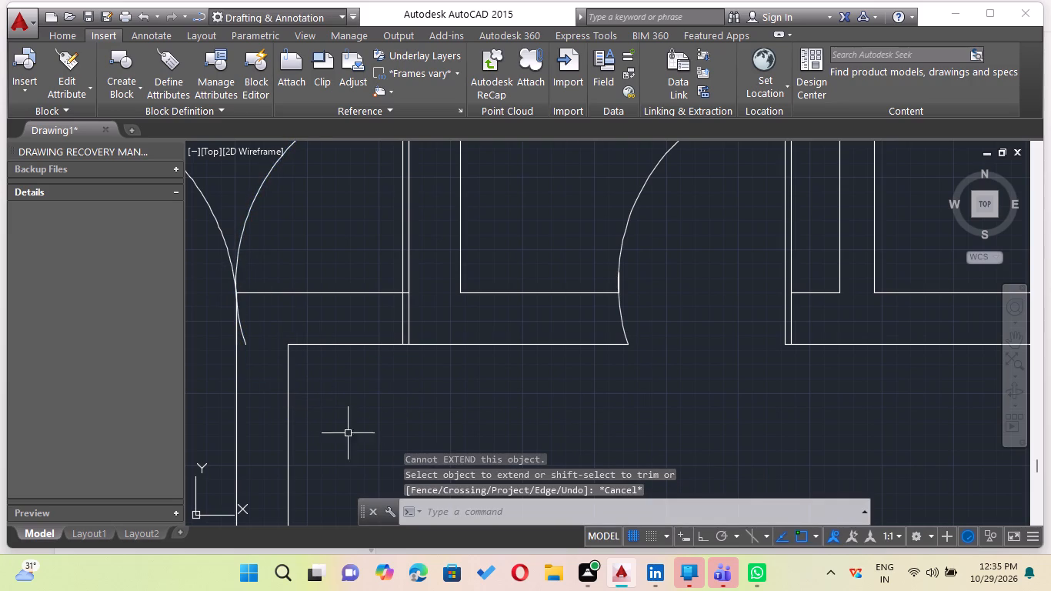
Draw a horizontal line with Ortho on, closing the north end of the partition wall between the two southern rooms at the south wall face.
key("l")
key("Return")
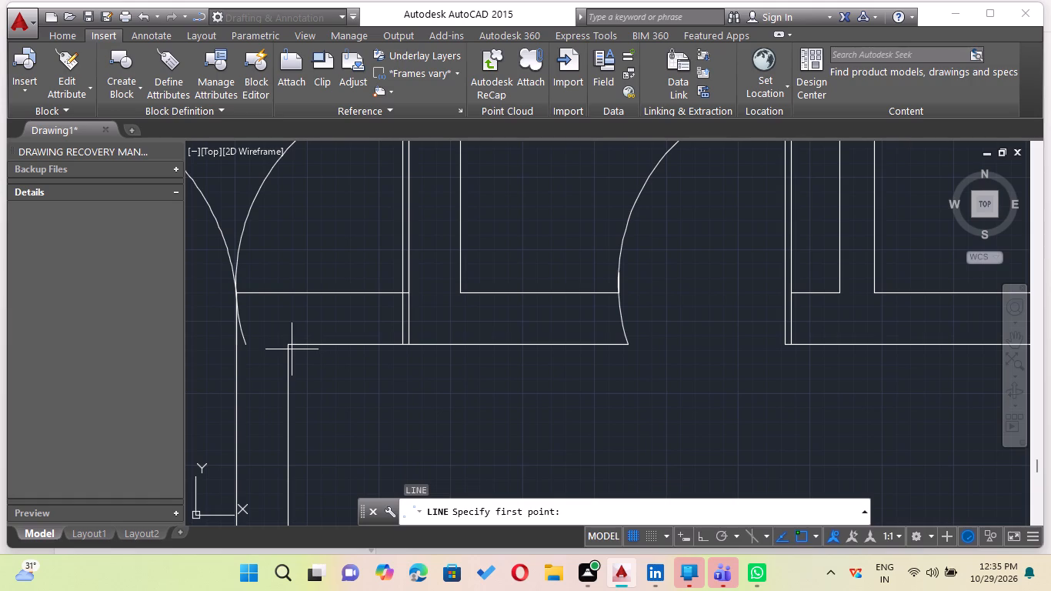
left_click_drag(289, 344, 279, 343)
scroll(230, 337, "up", 3)
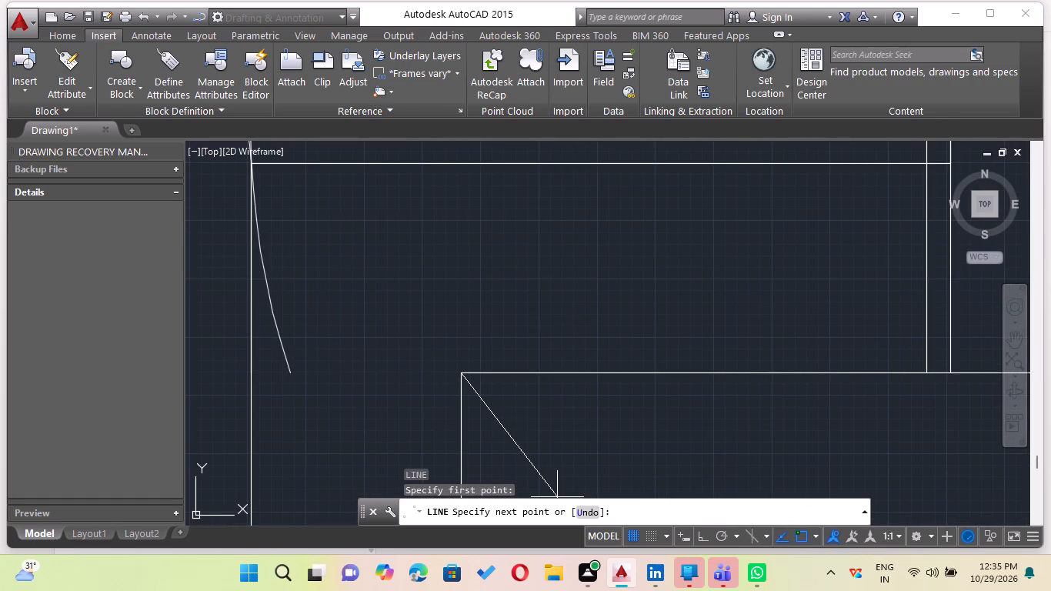
left_click(697, 539)
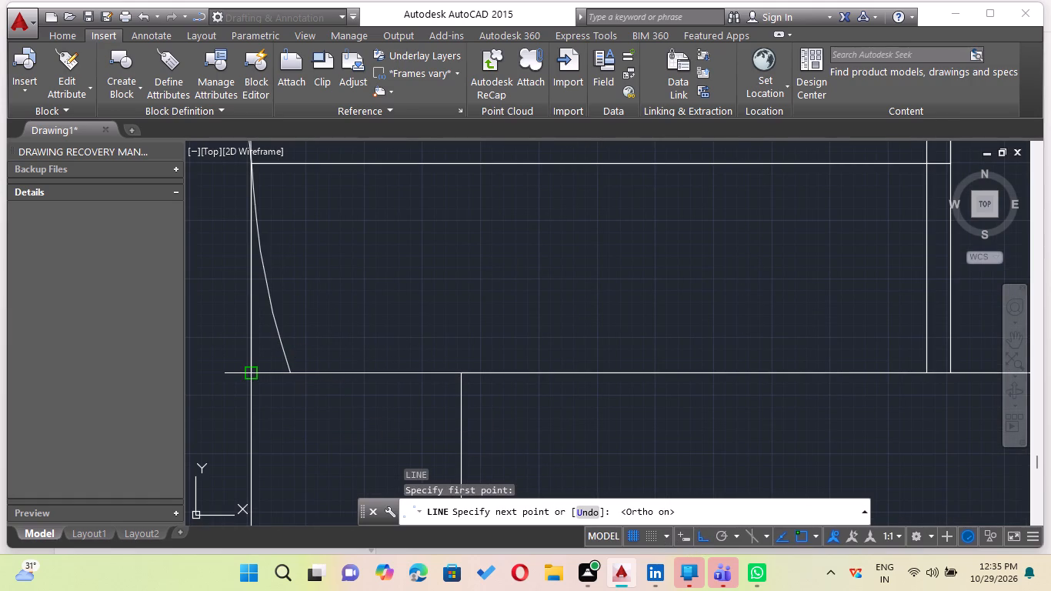
left_click(249, 372)
key("Escape")
left_click(273, 330)
key("Escape")
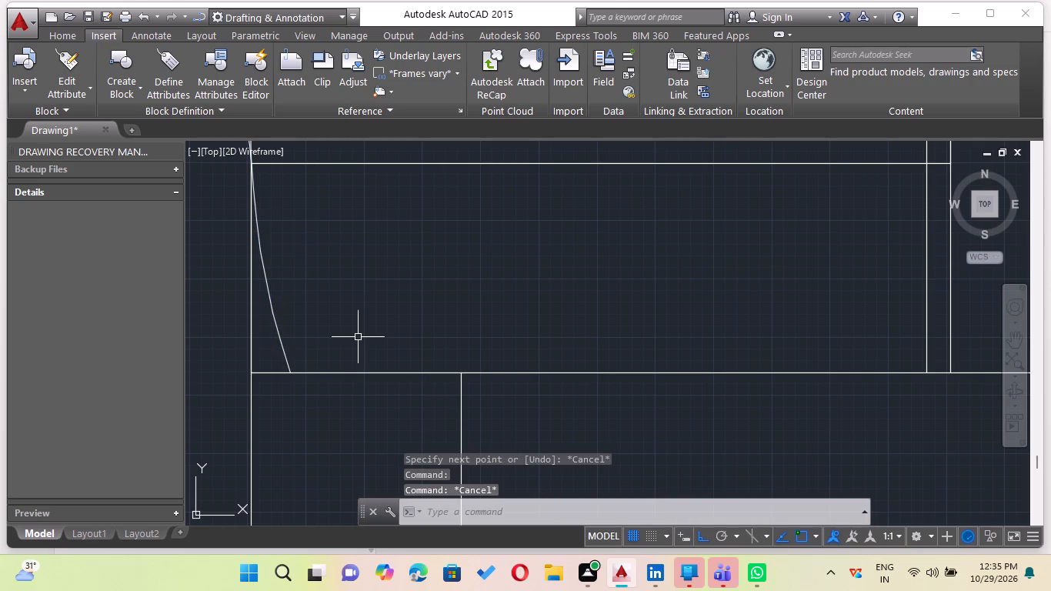
Trim the copied door's arc tail below the wall and both wall face lines across the new door opening.
key("t")
key("r")
key("Return")
key("Return")
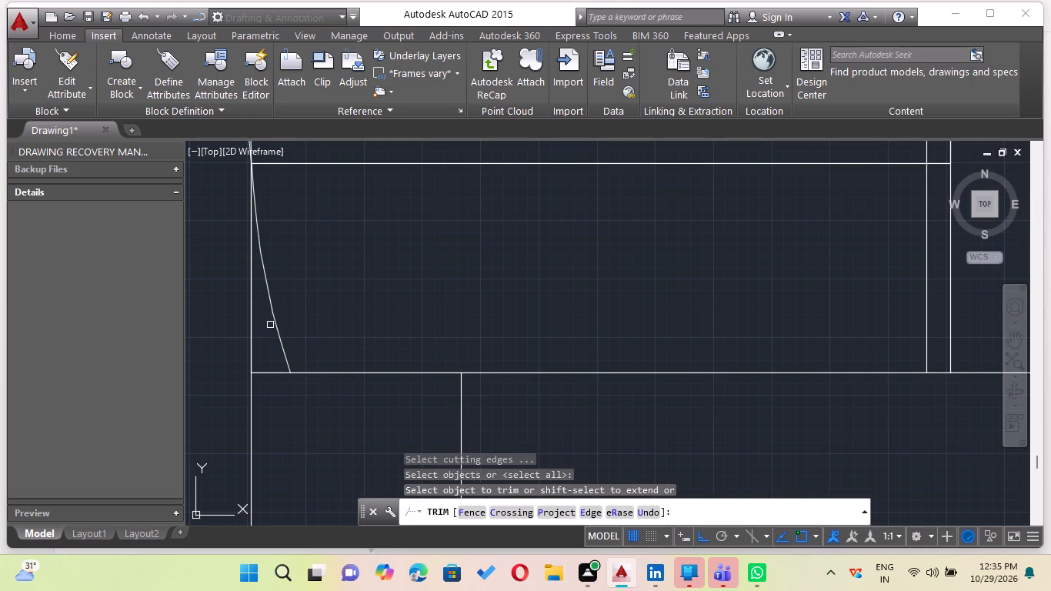
left_click(271, 320)
scroll(370, 234, "down", 3)
middle_click_drag(364, 262, 351, 294)
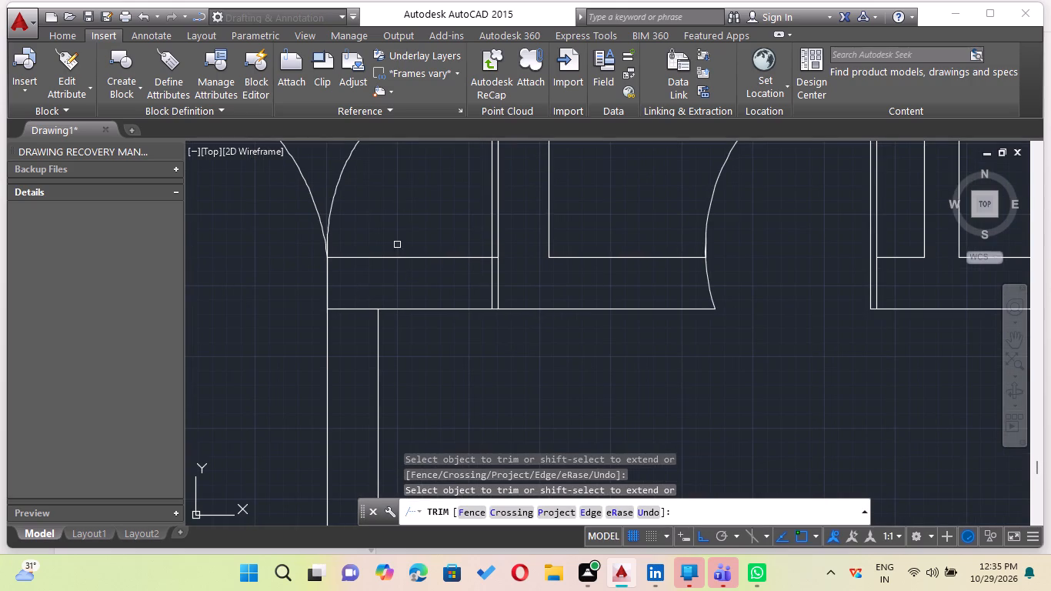
left_click(421, 220)
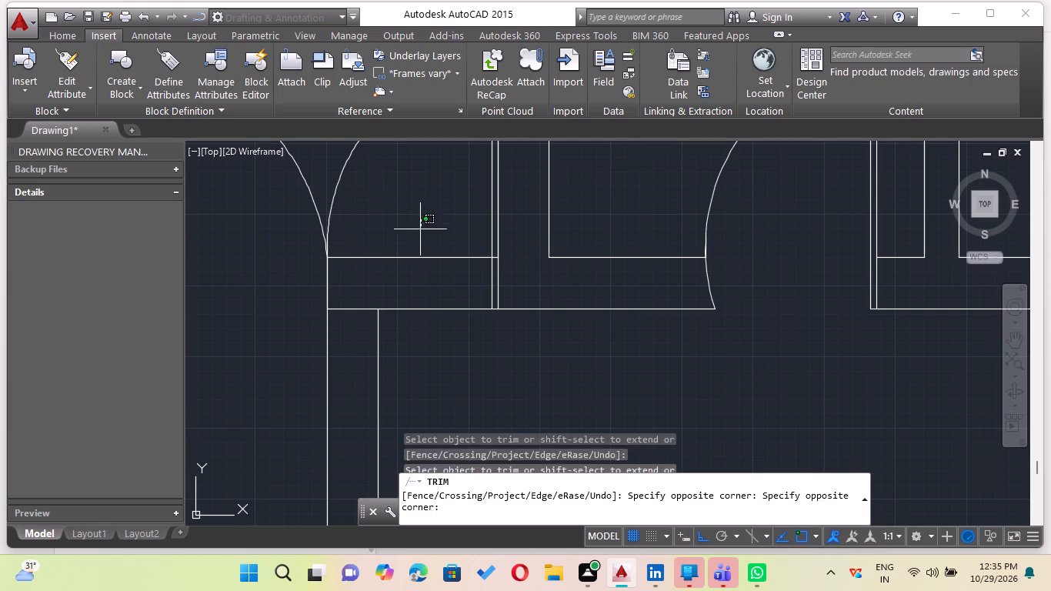
left_click(420, 289)
left_click(438, 307)
scroll(434, 342, "down", 2)
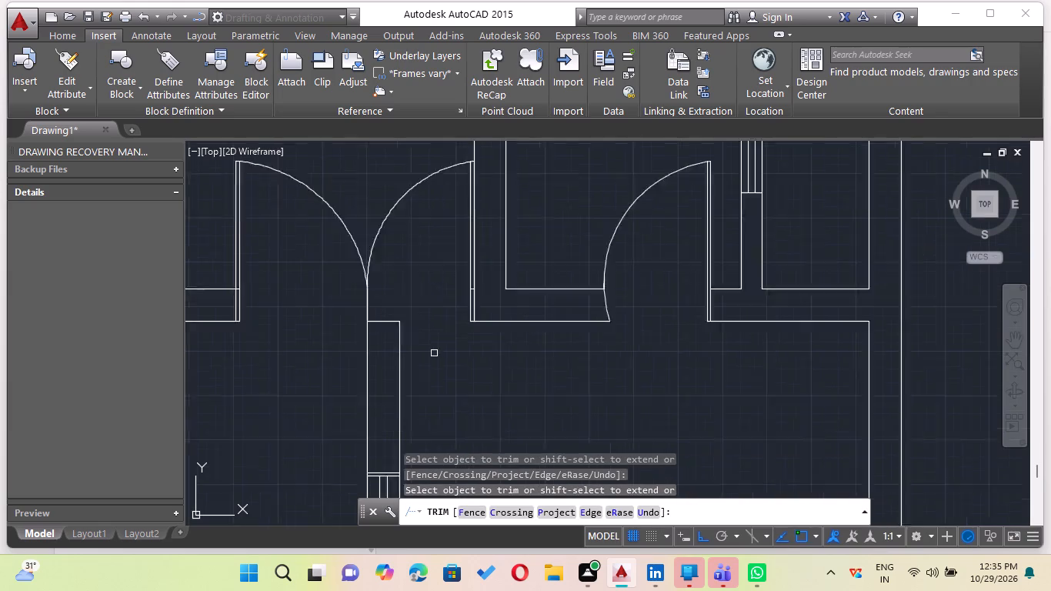
Erase the short leftover wall line between the two lines of the copied door's leaf.
scroll(433, 280, "up", 4)
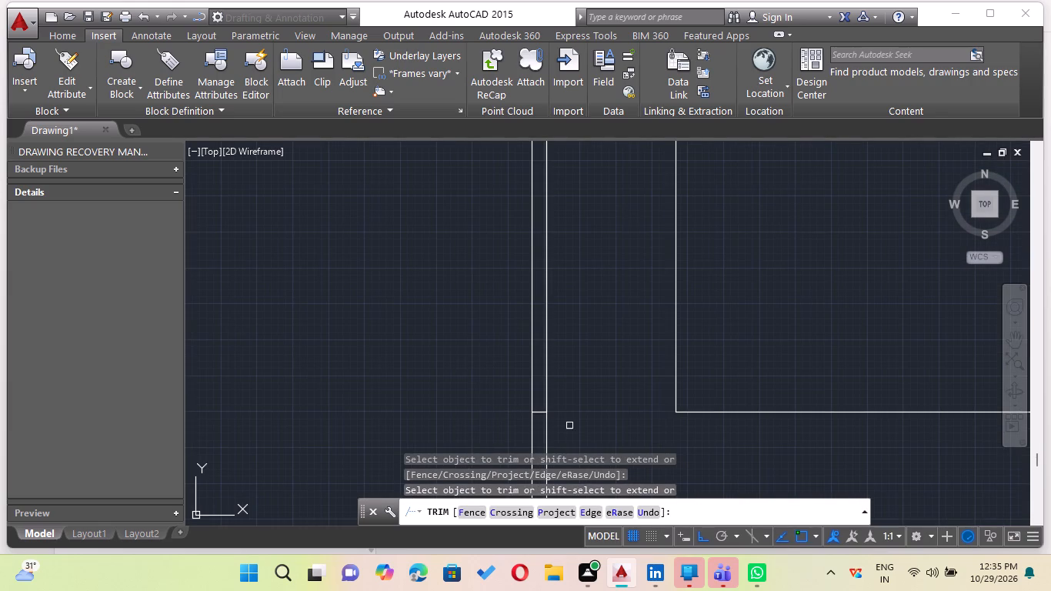
left_click(539, 415)
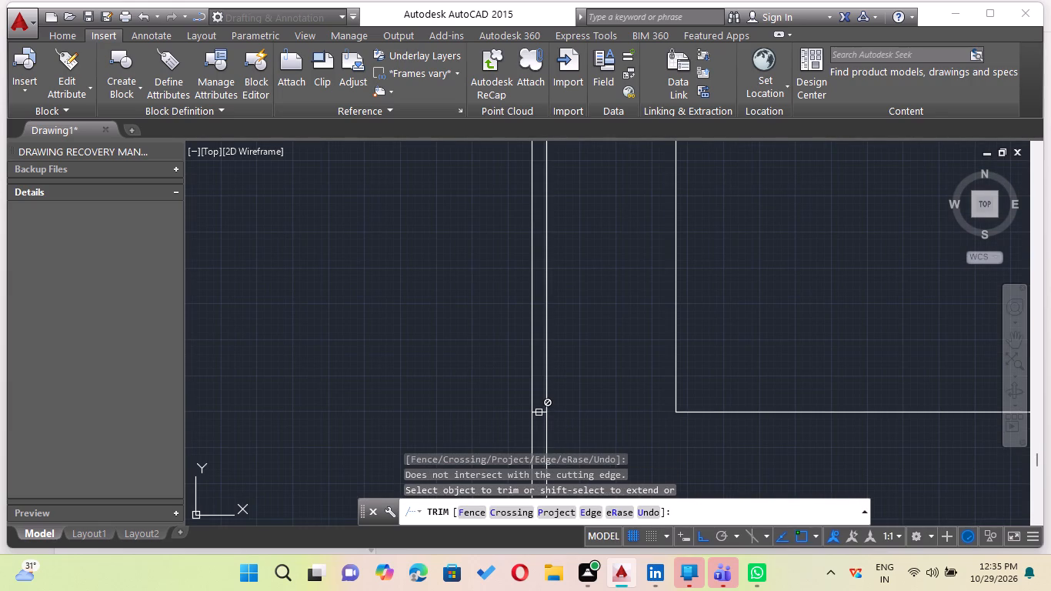
key("Escape")
left_click(536, 409)
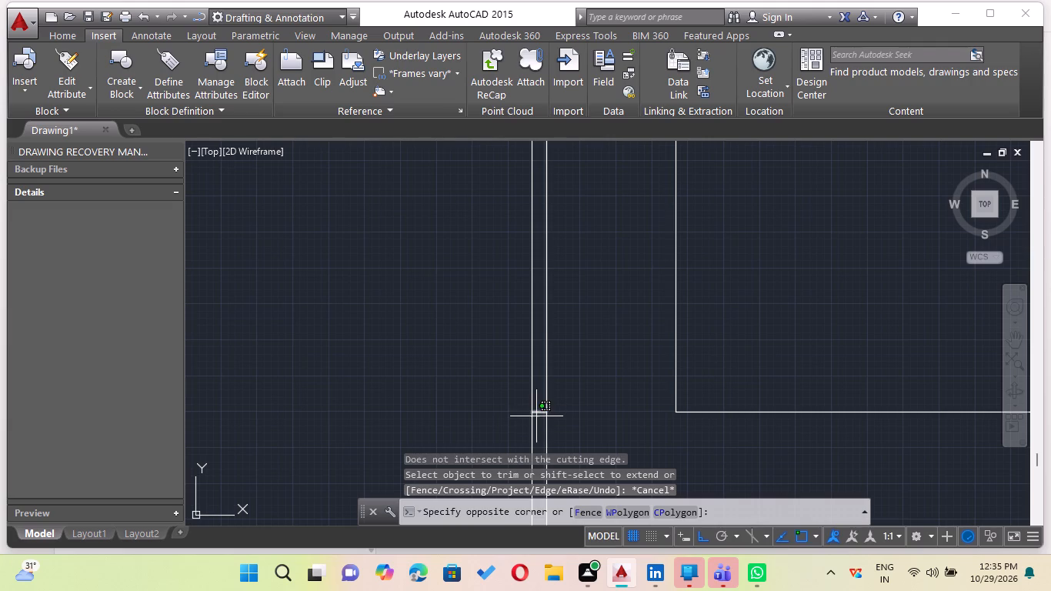
left_click(536, 416)
key("Delete")
scroll(508, 392, "down", 4)
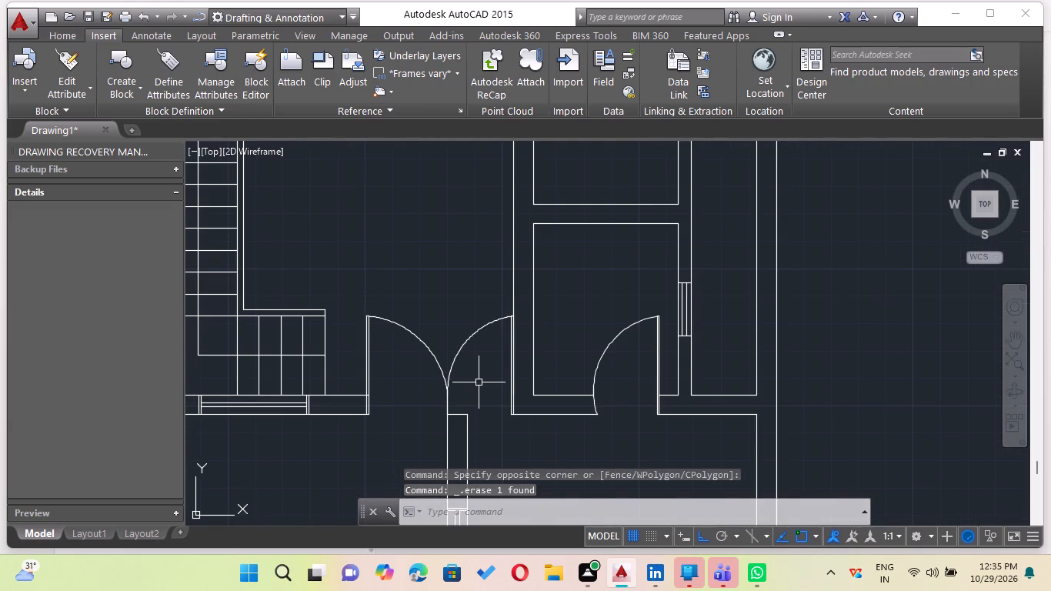
Examine the whole plan, its rooms, doors, windows and outer boundary, for parts that still need work.
scroll(470, 383, "down", 2)
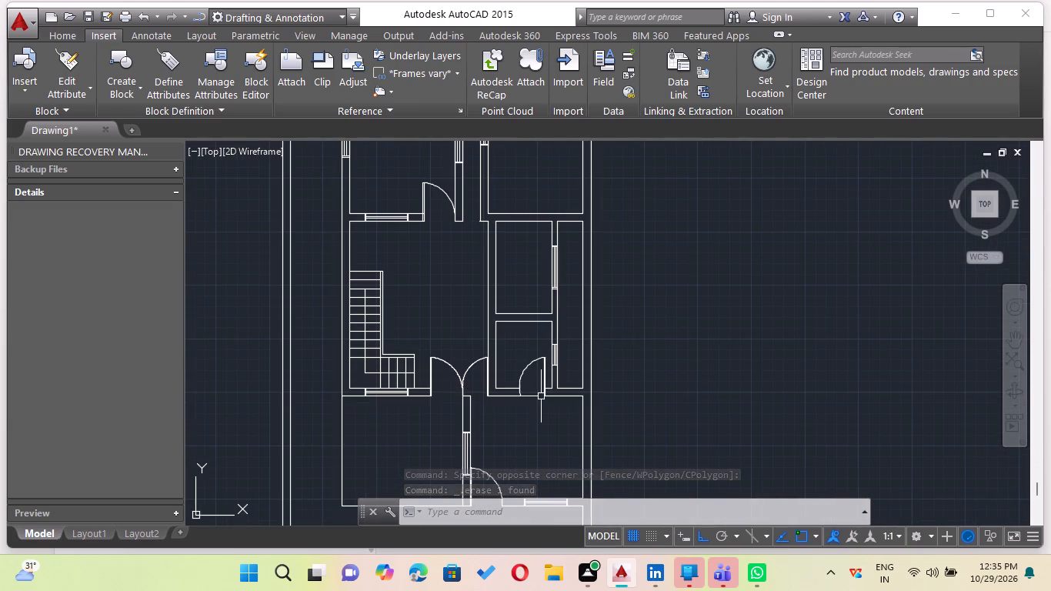
scroll(405, 465, "down", 1)
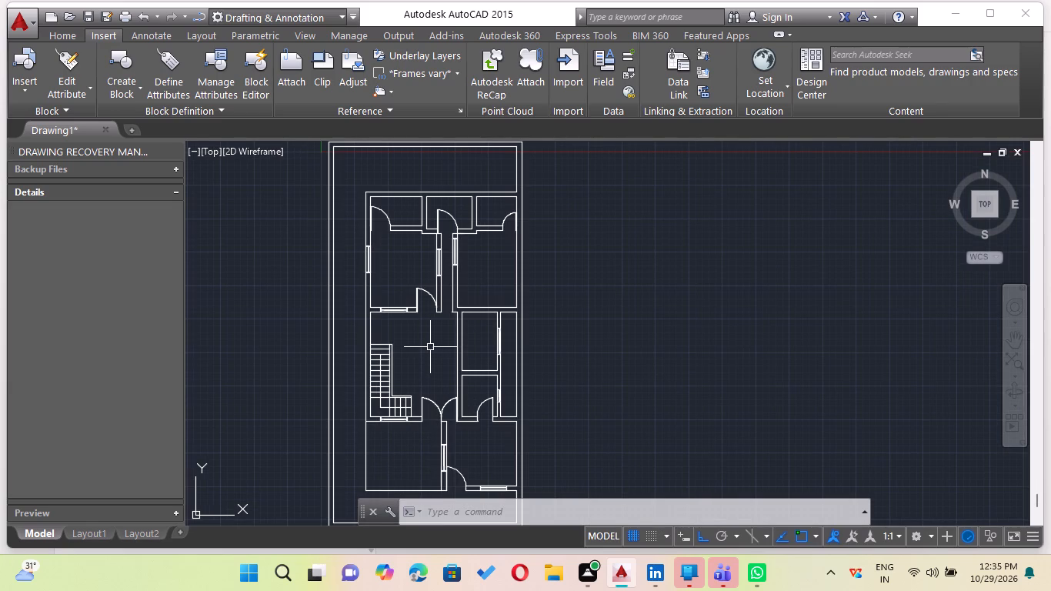
middle_click_drag(513, 388, 494, 256)
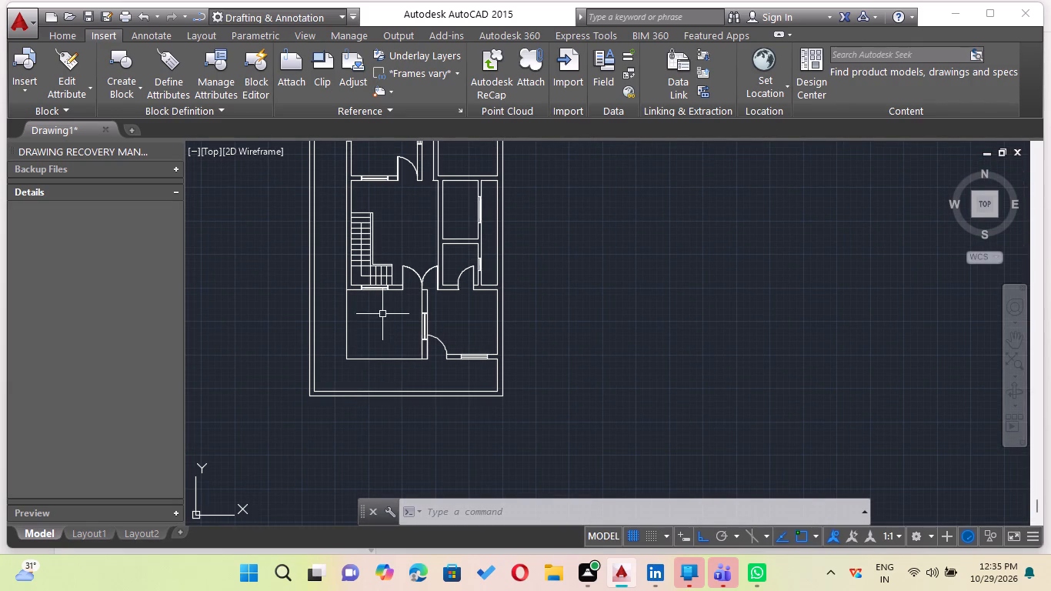
middle_click_drag(406, 320, 442, 366)
scroll(418, 241, "up", 1)
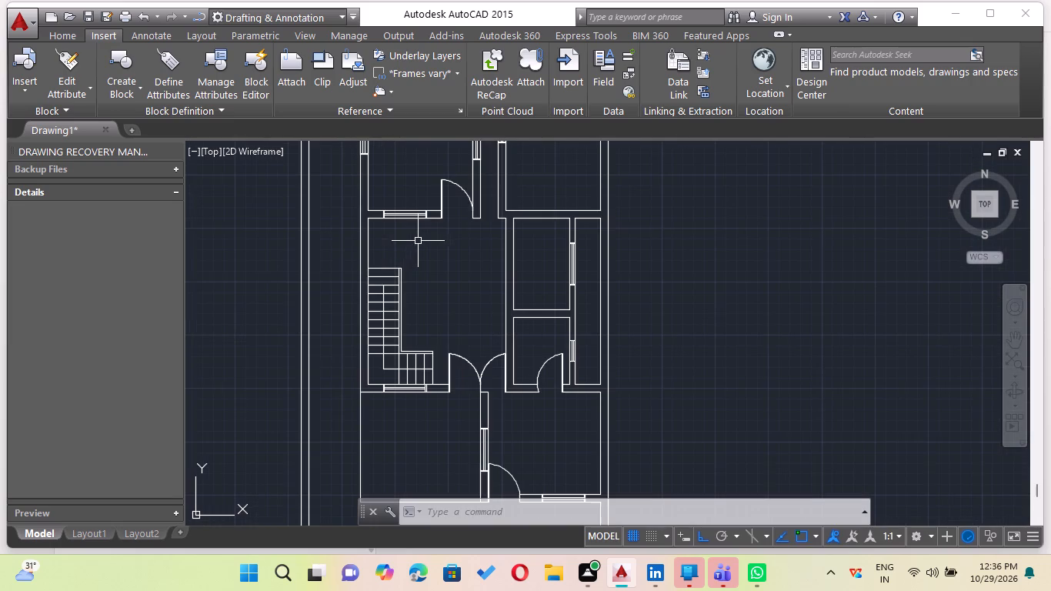
scroll(395, 269, "down", 1)
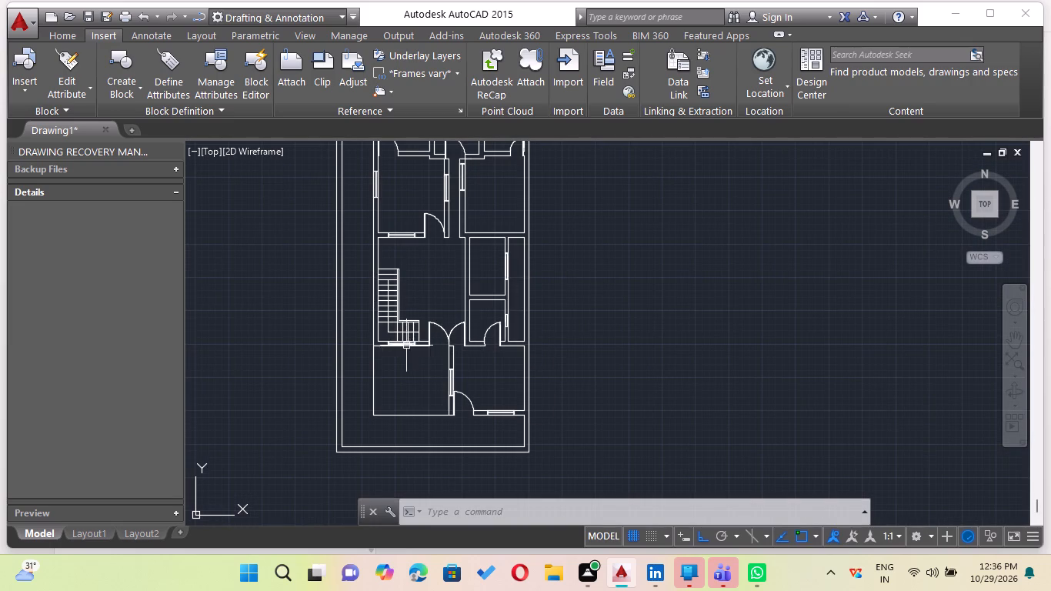
scroll(417, 326, "down", 2)
middle_click_drag(416, 326, 422, 335)
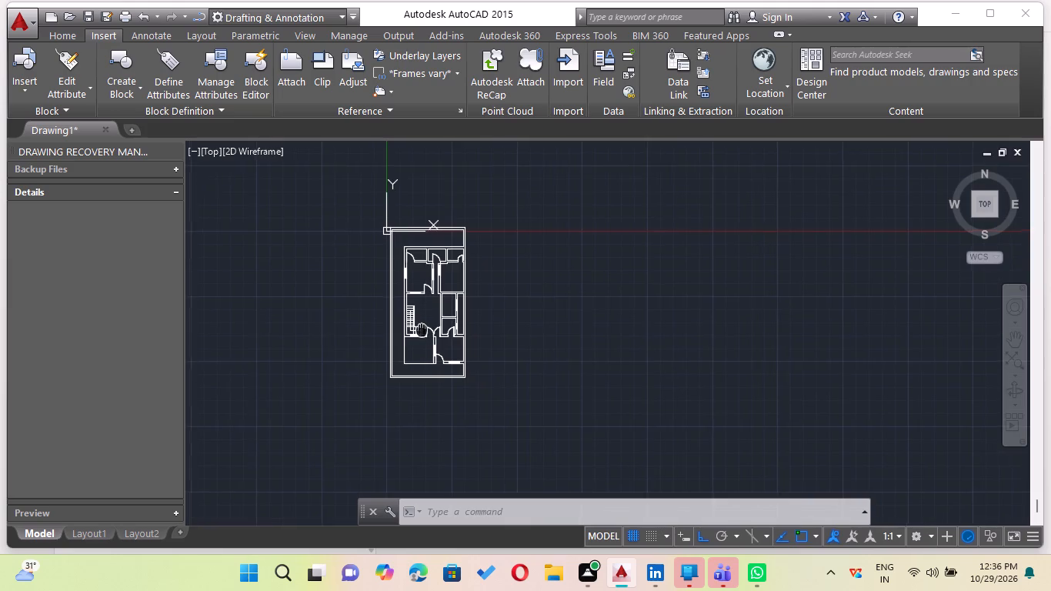
middle_click_drag(422, 335, 434, 355)
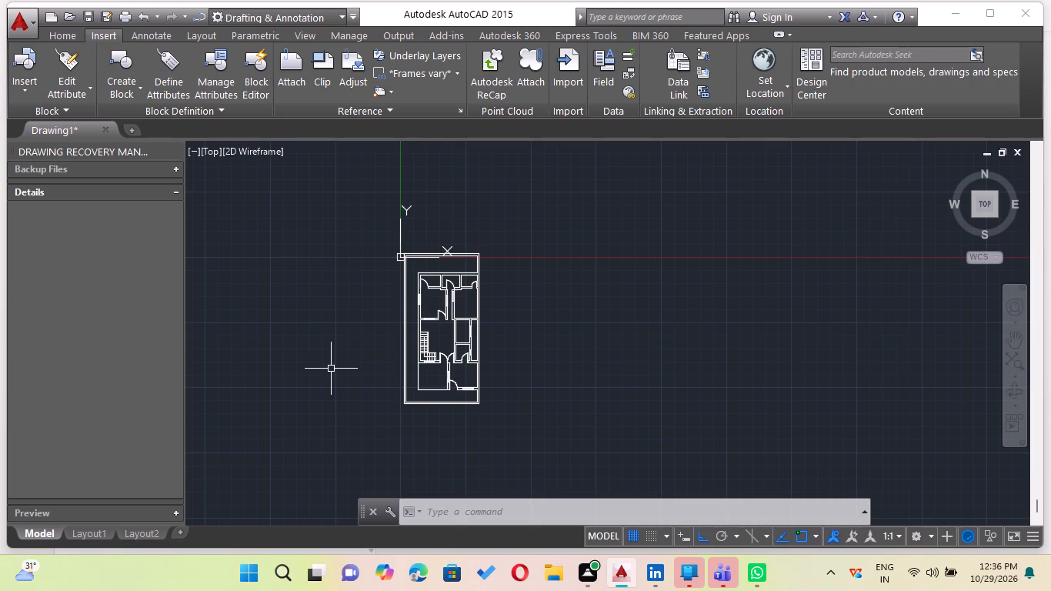
scroll(391, 239, "up", 2)
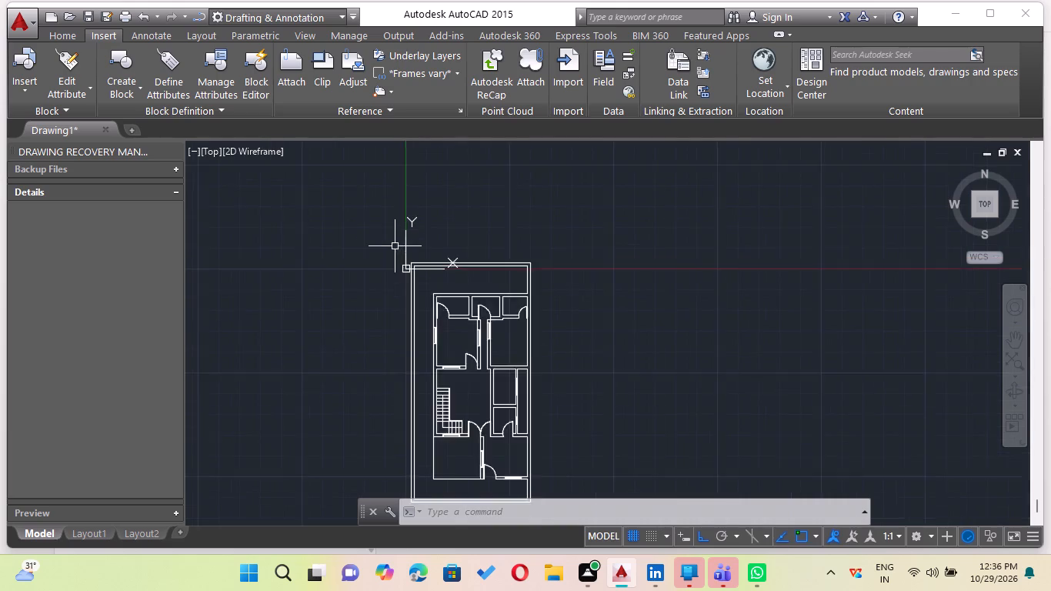
scroll(459, 362, "down", 2)
middle_click_drag(462, 355, 526, 228)
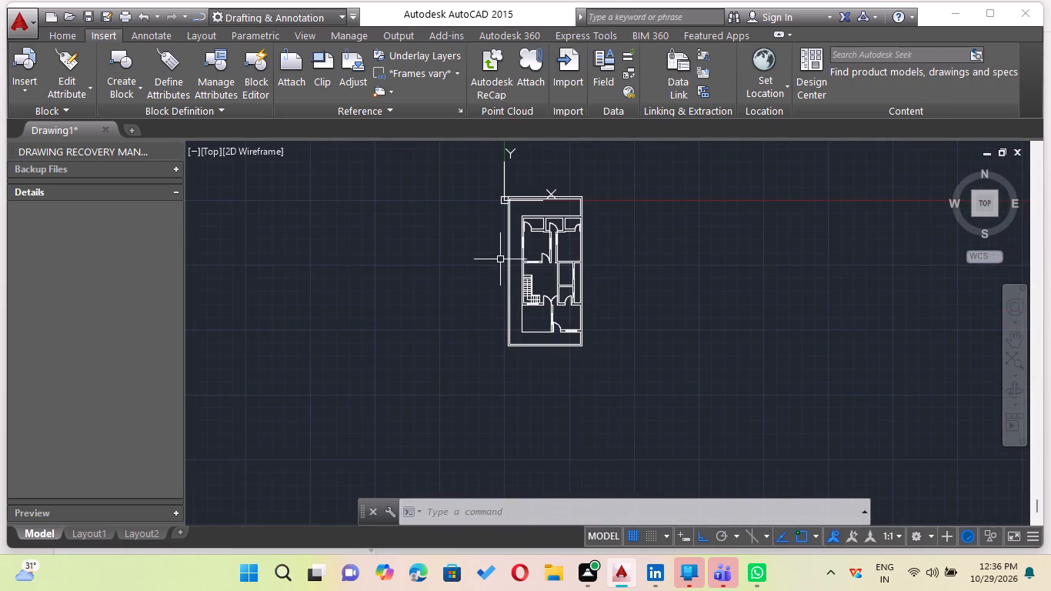
middle_click_drag(506, 263, 447, 334)
scroll(449, 270, "up", 1)
scroll(466, 305, "down", 2)
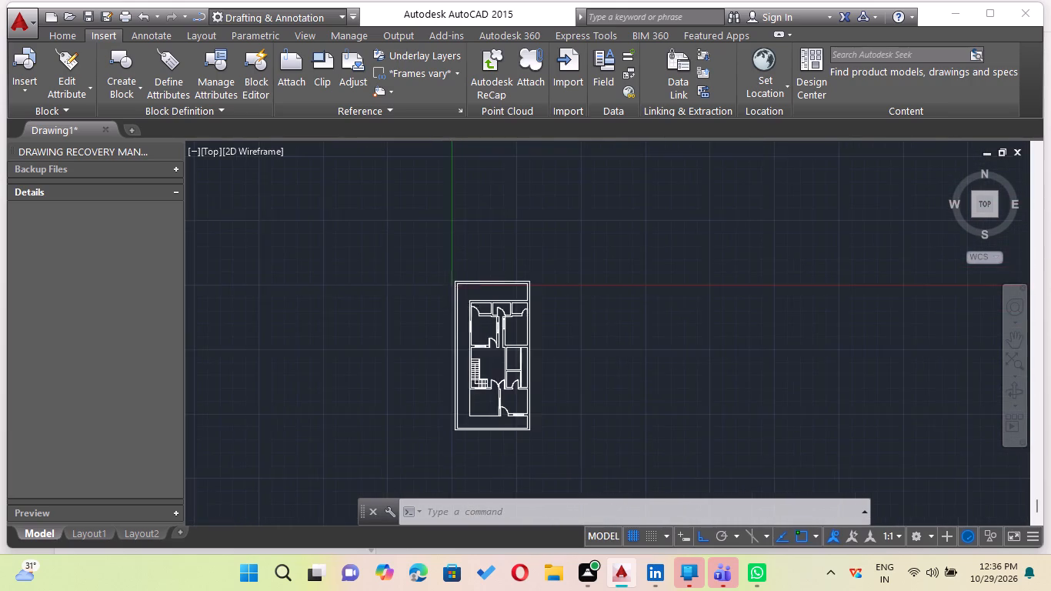
middle_click_drag(466, 306, 375, 268)
scroll(375, 268, "up", 2)
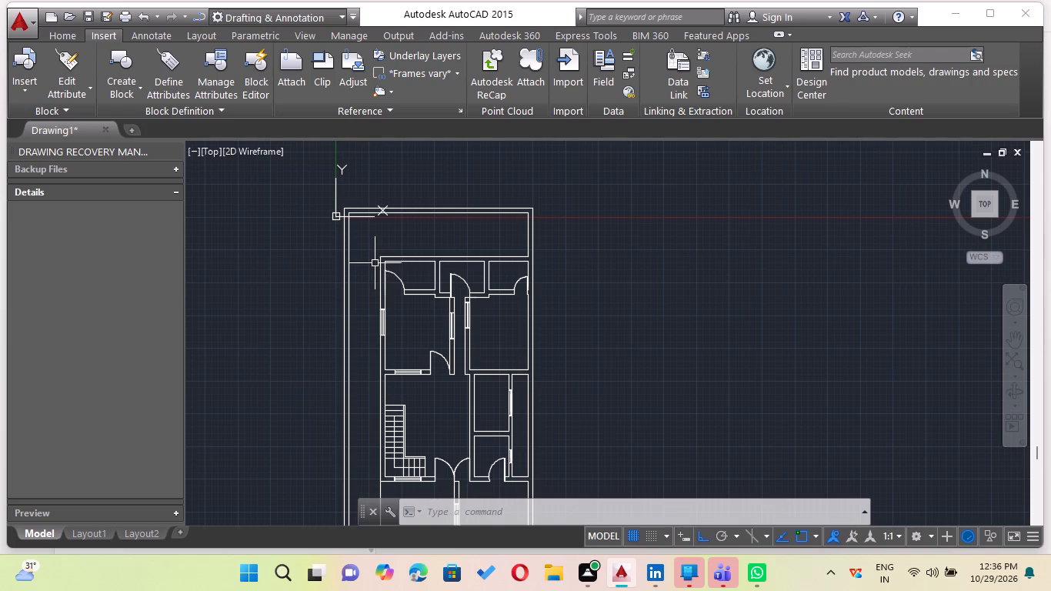
scroll(391, 295, "down", 1)
middle_click_drag(389, 295, 383, 285)
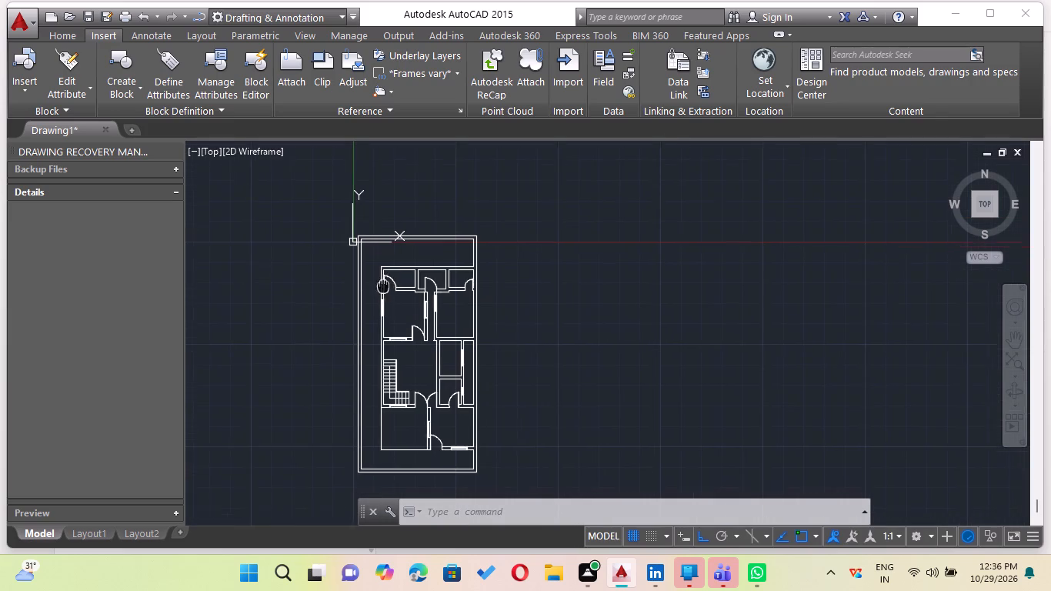
middle_click_drag(383, 285, 382, 268)
scroll(382, 268, "up", 1)
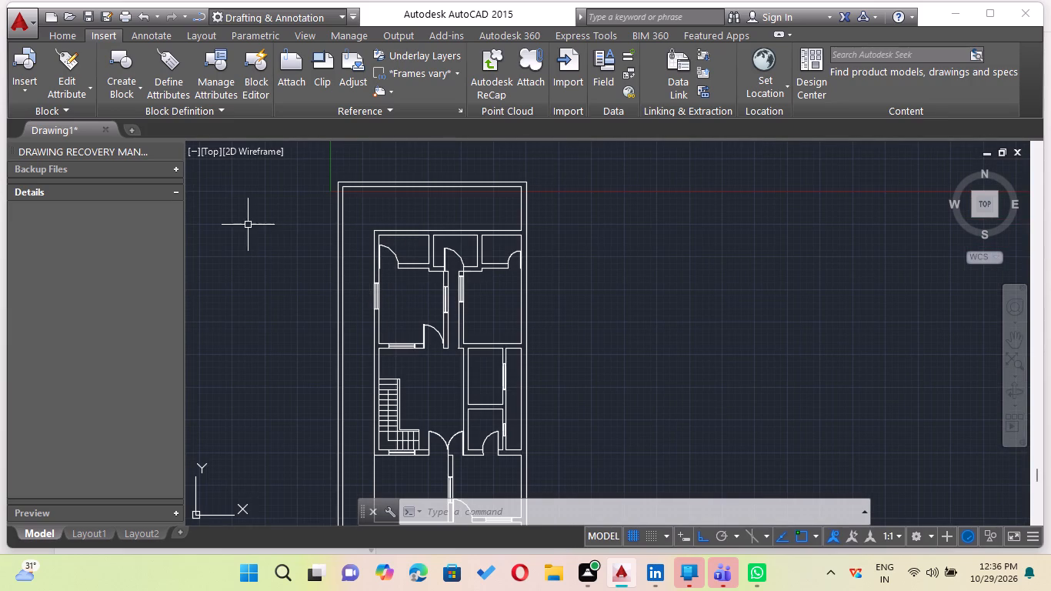
scroll(420, 295, "down", 1)
middle_click_drag(402, 302, 392, 298)
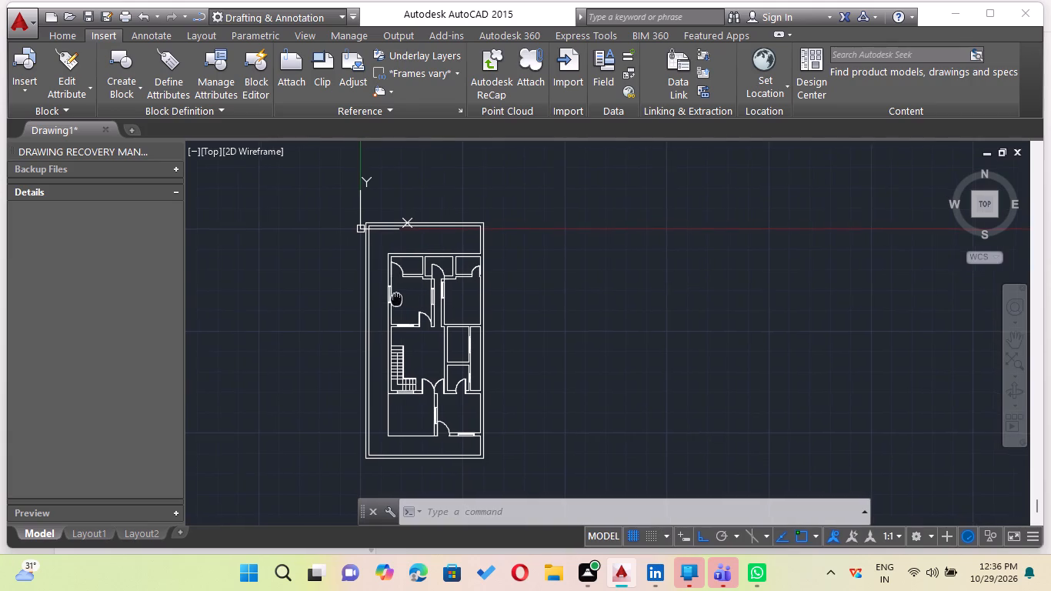
middle_click_drag(392, 298, 372, 284)
scroll(372, 281, "up", 1)
scroll(378, 301, "down", 1)
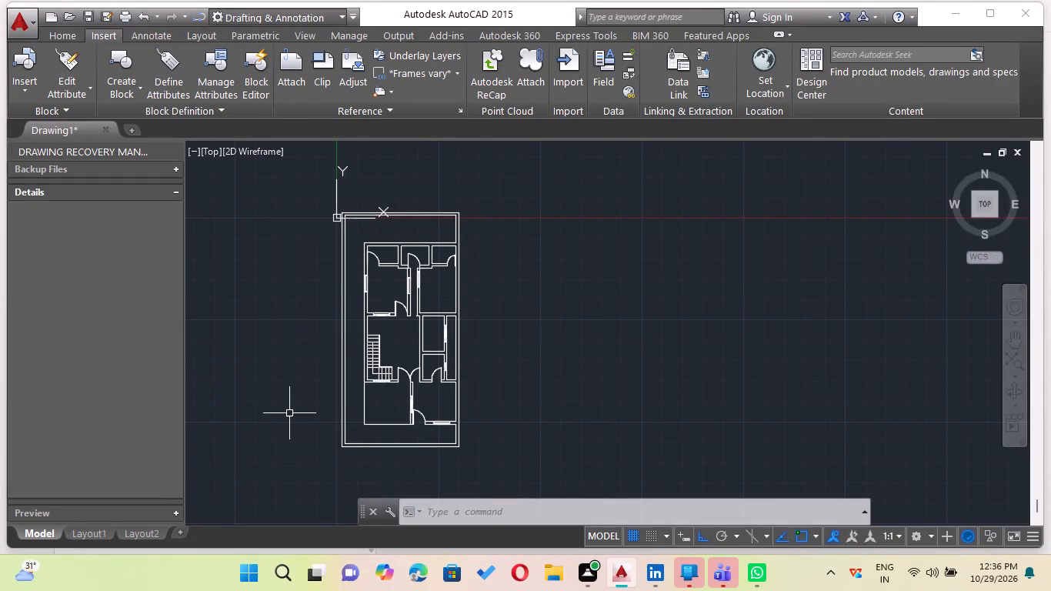
middle_click_drag(330, 458, 286, 407)
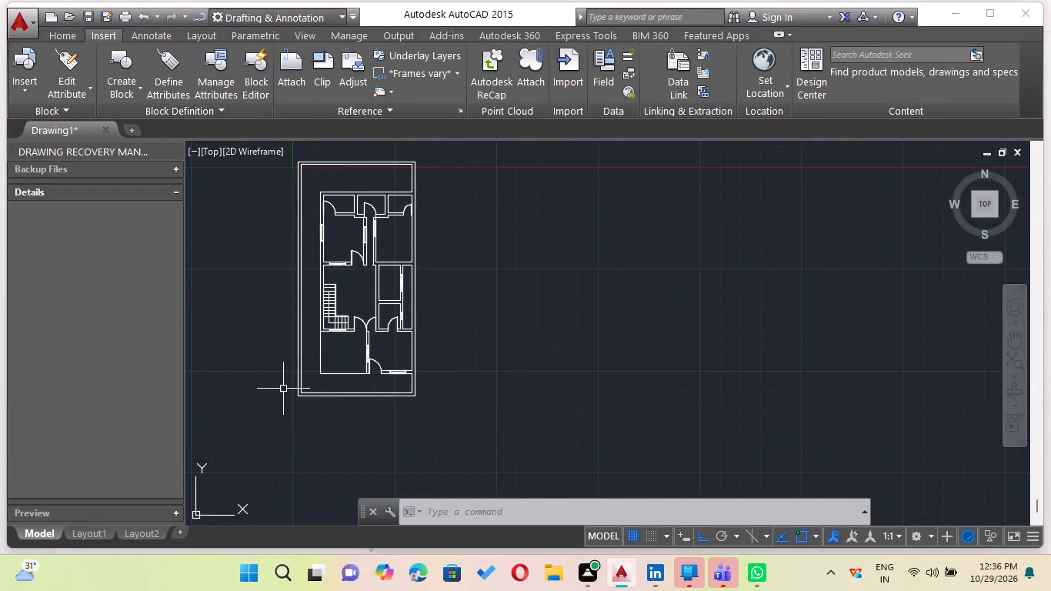
Draw a short vertical line across the southern boundary wall, just east of the southwest room's west edge.
key("l")
key("Return")
scroll(336, 369, "up", 3)
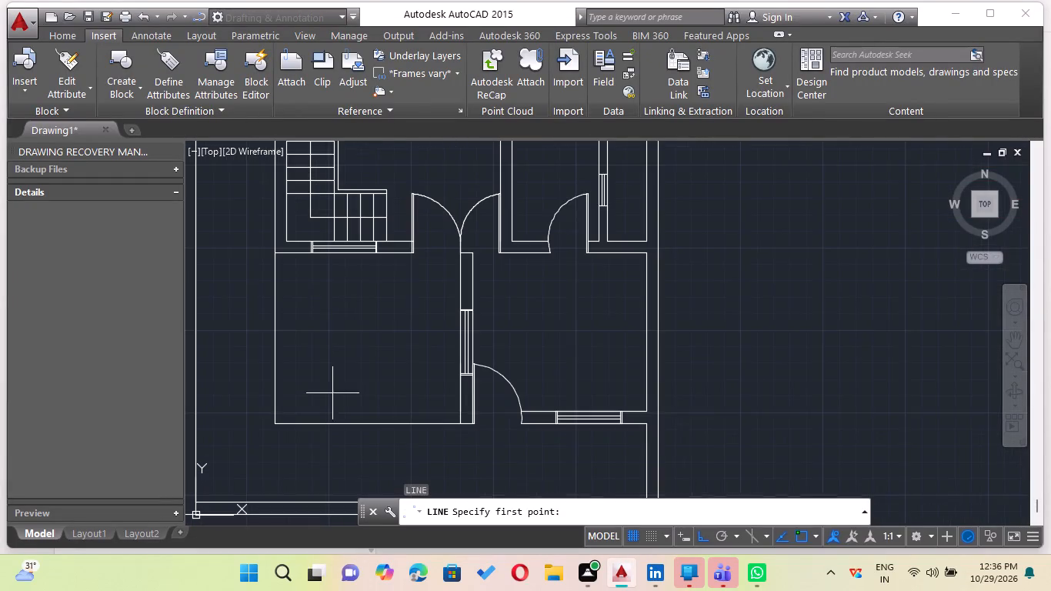
scroll(313, 451, "down", 1)
middle_click_drag(312, 449, 302, 307)
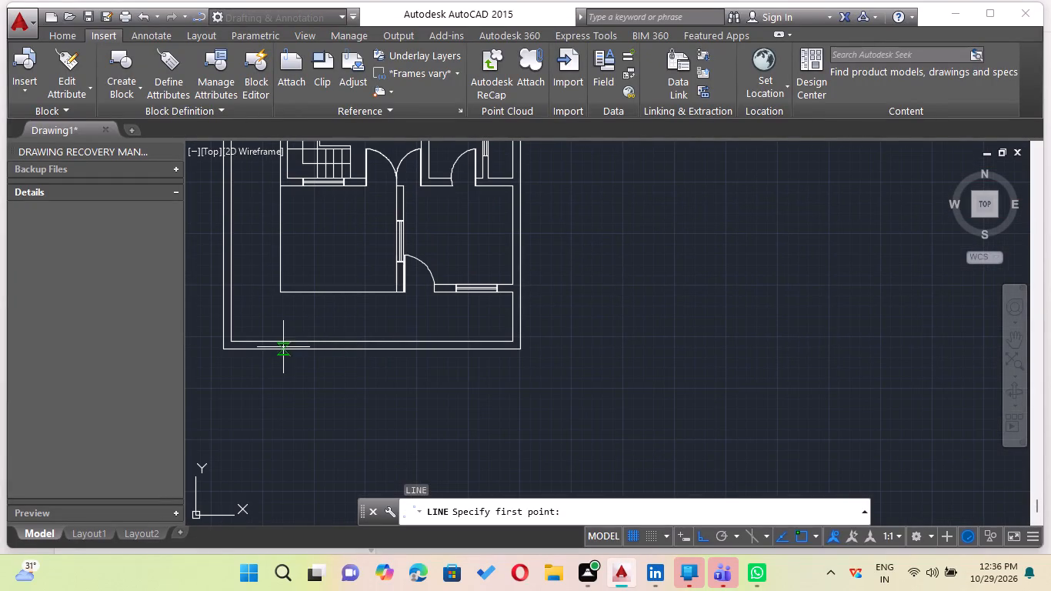
scroll(299, 342, "up", 1)
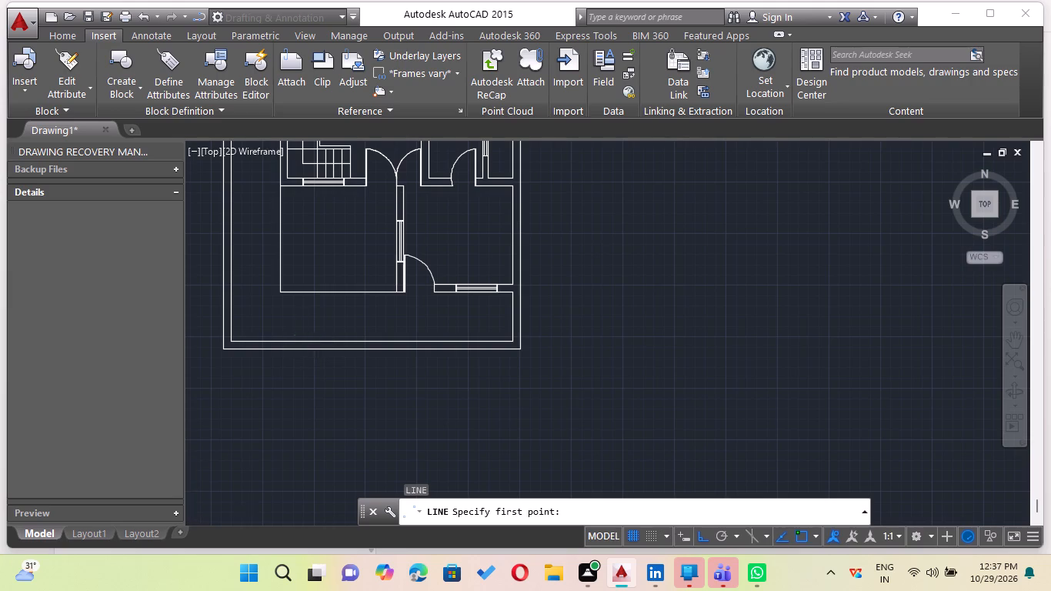
left_click(283, 342)
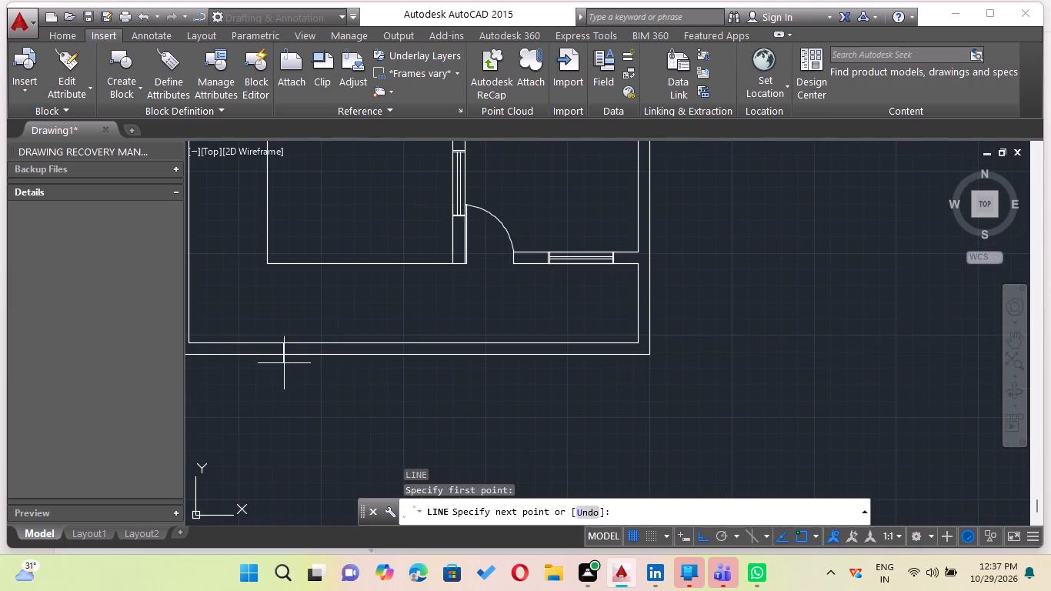
scroll(283, 353, "up", 4)
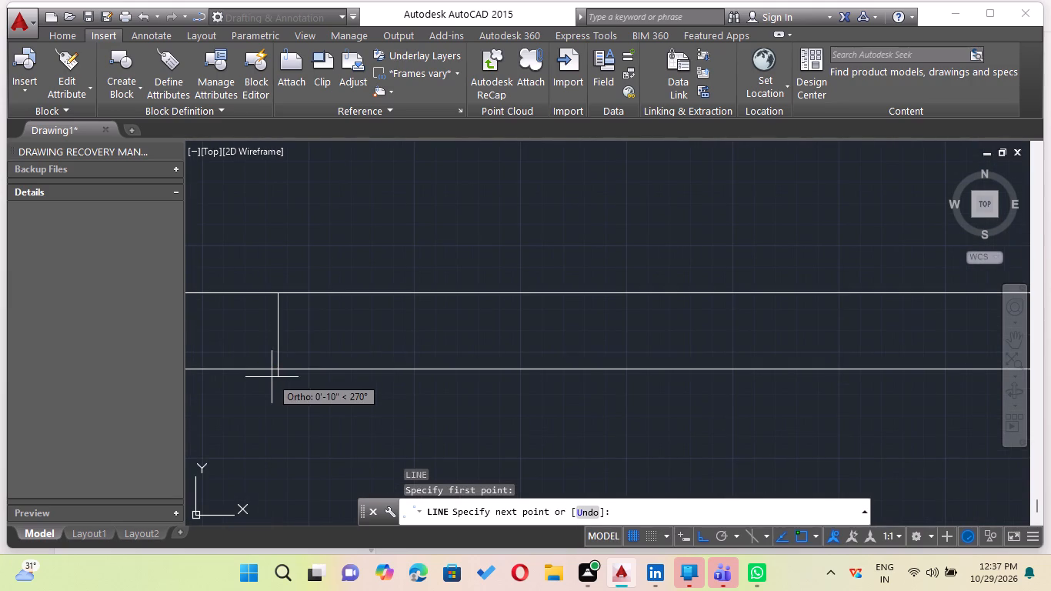
left_click(278, 364)
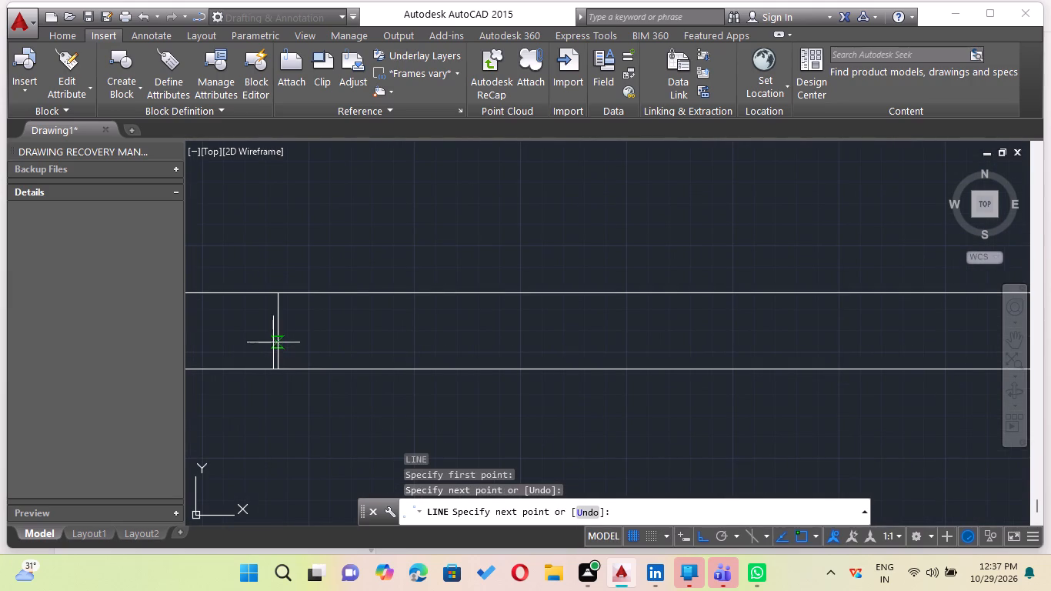
key("Escape")
Offset the short line across the southern boundary wall 6' to the east.
scroll(272, 381, "down", 5)
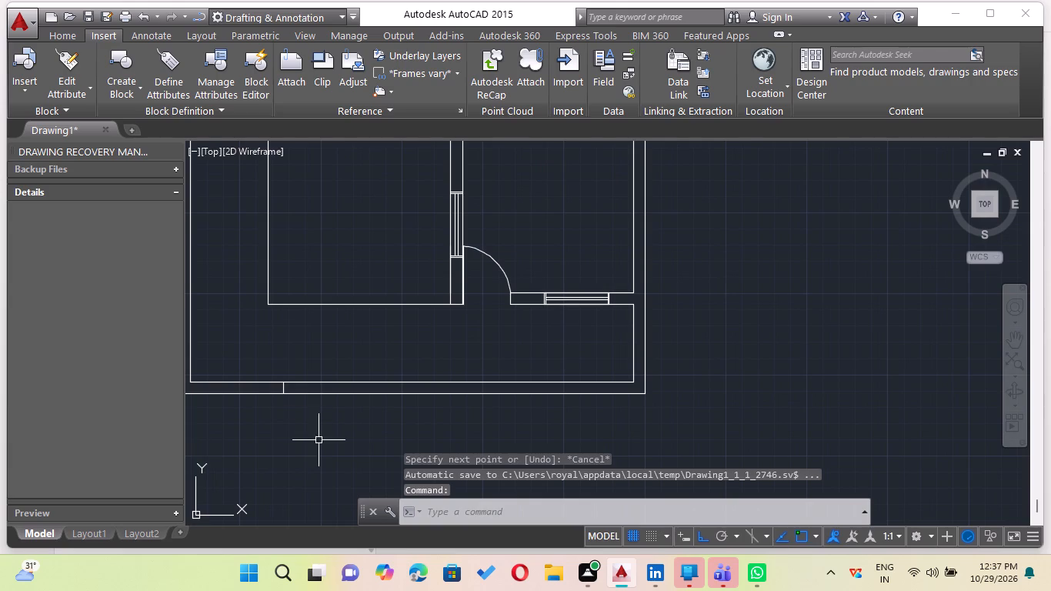
key("o")
key("Return")
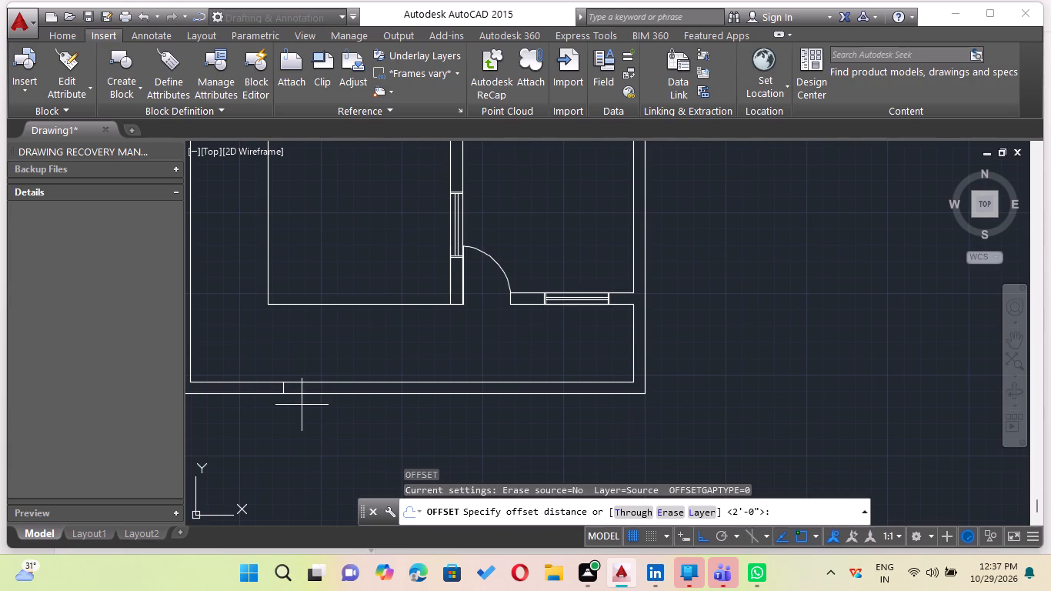
key("6")
key("apostrophe")
key("Return")
scroll(284, 392, "up", 2)
left_click(282, 387)
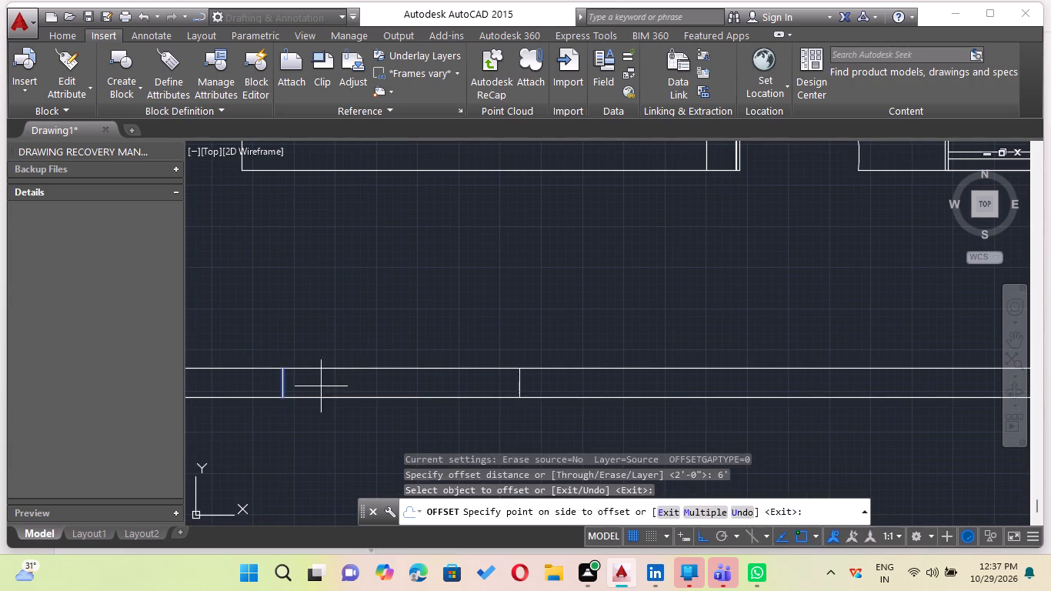
left_click(321, 386)
scroll(321, 386, "down", 1)
key("Escape")
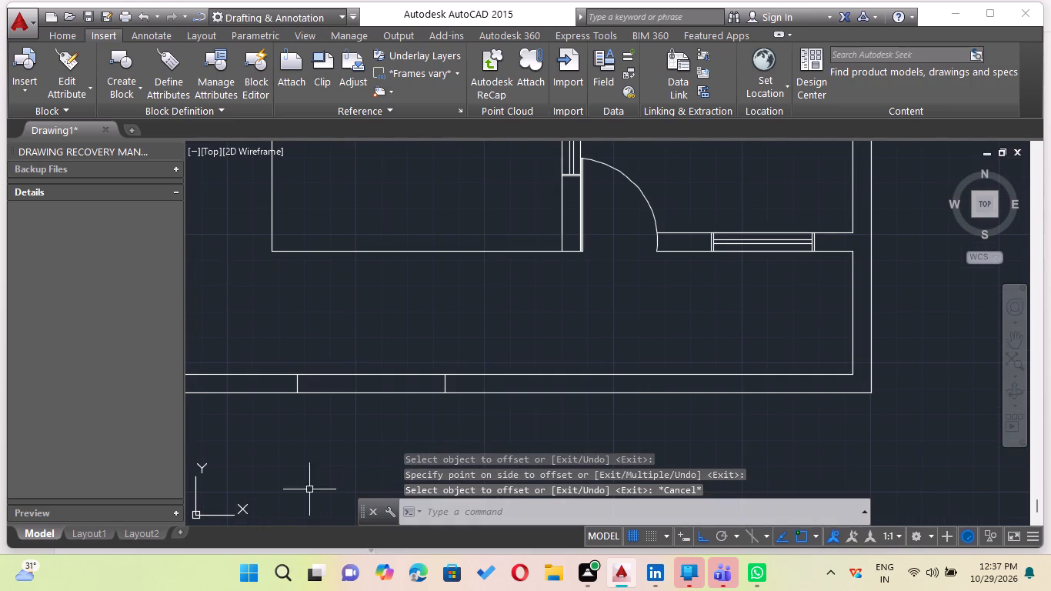
Trim the southern boundary wall's inner face line between the two short cross lines.
key("t")
key("r")
key("Return")
key("Return")
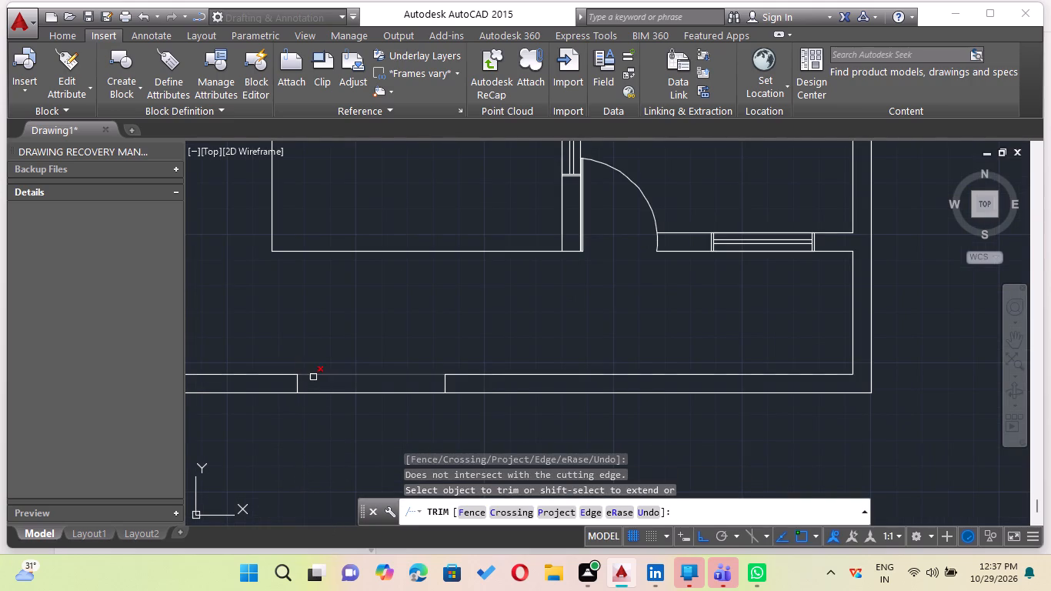
left_click(313, 377)
scroll(329, 336, "down", 1)
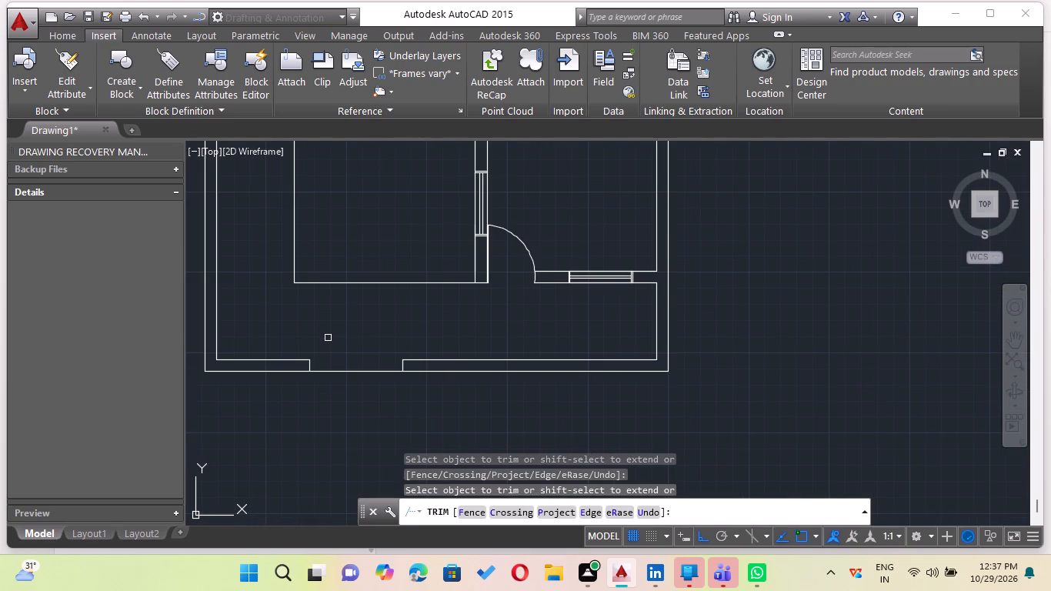
key("Escape")
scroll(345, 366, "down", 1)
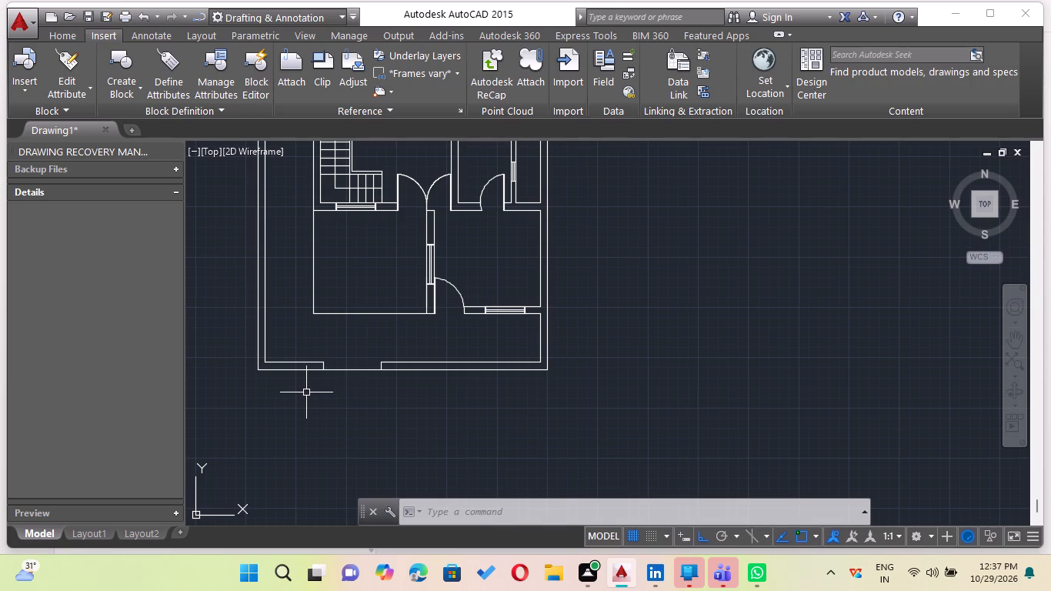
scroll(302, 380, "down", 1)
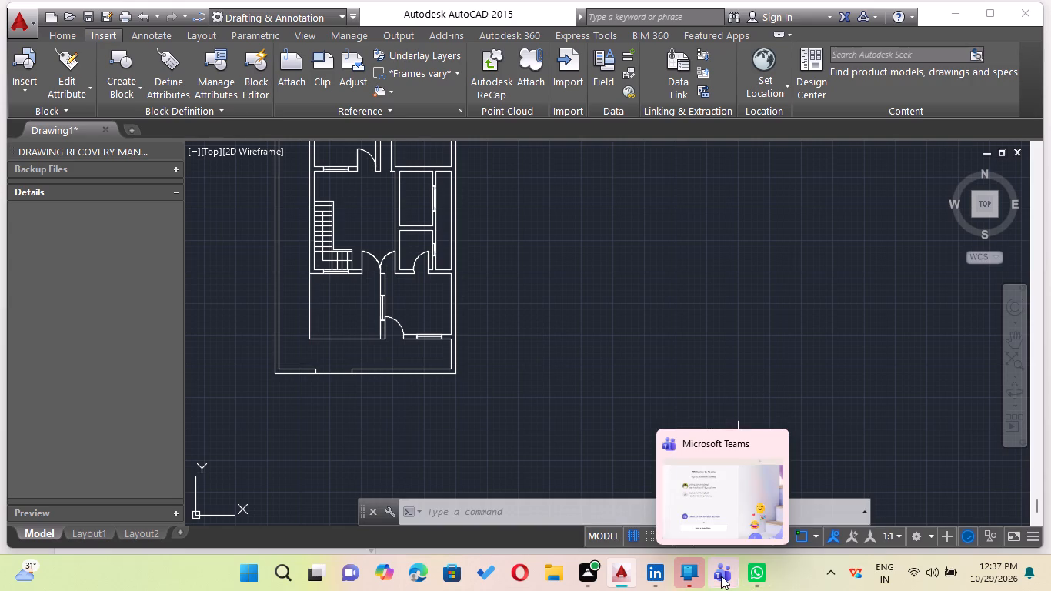
Close the Microsoft Teams and Phone Link windows.
left_click(772, 439)
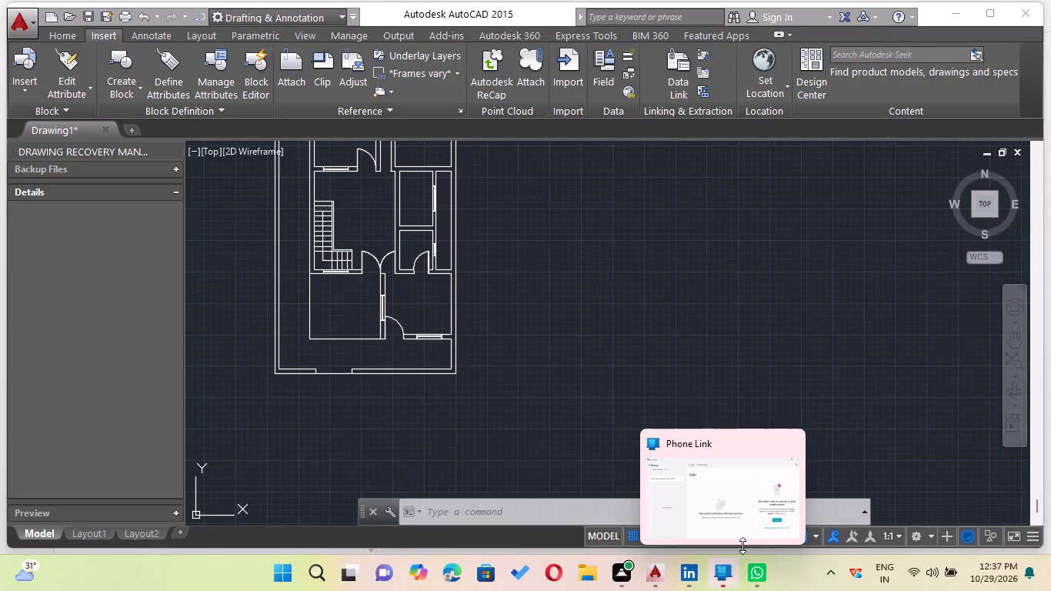
left_click(786, 441)
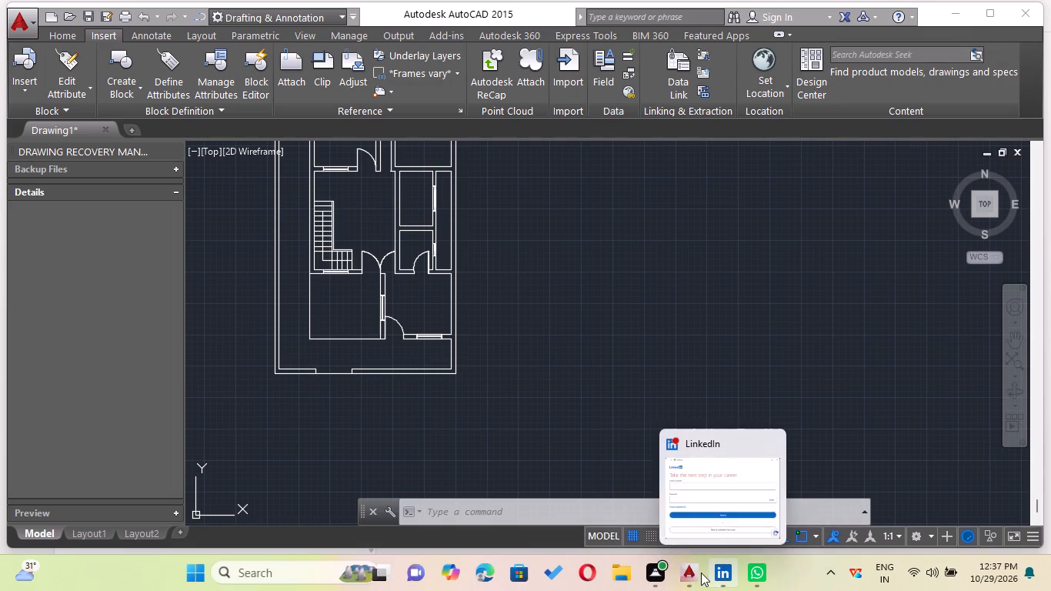
Start quitting AutoCAD and try to save the changes to Drawing1.dwg.
left_click(760, 433)
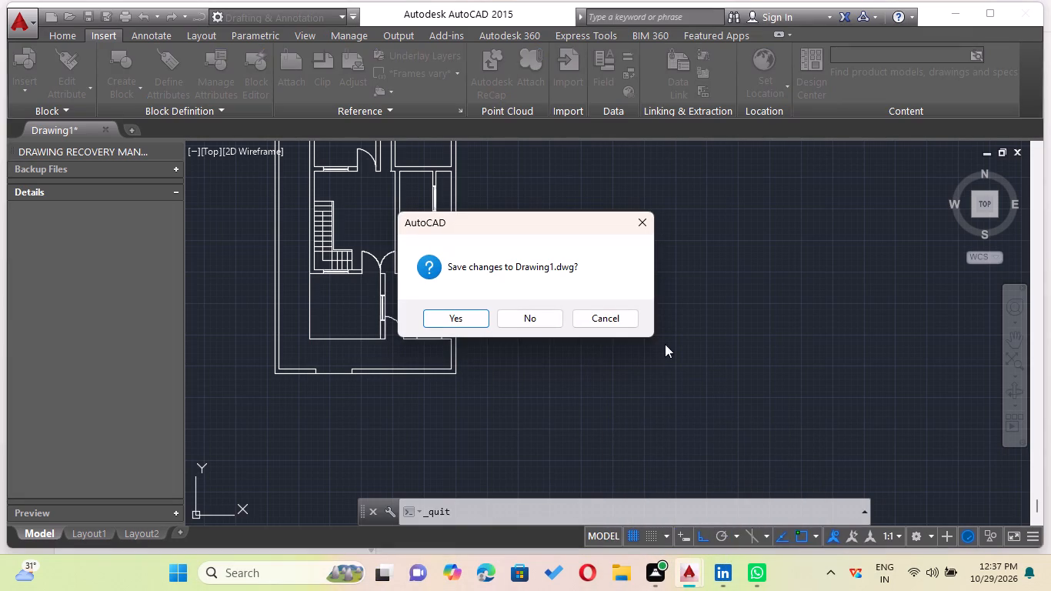
left_click(734, 439)
key("ctrl+s")
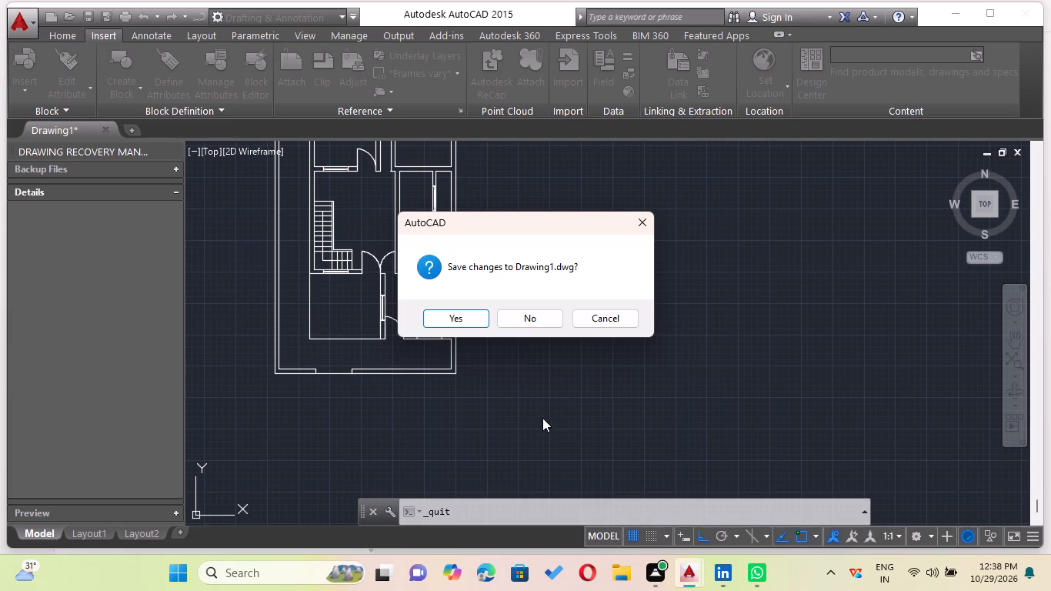
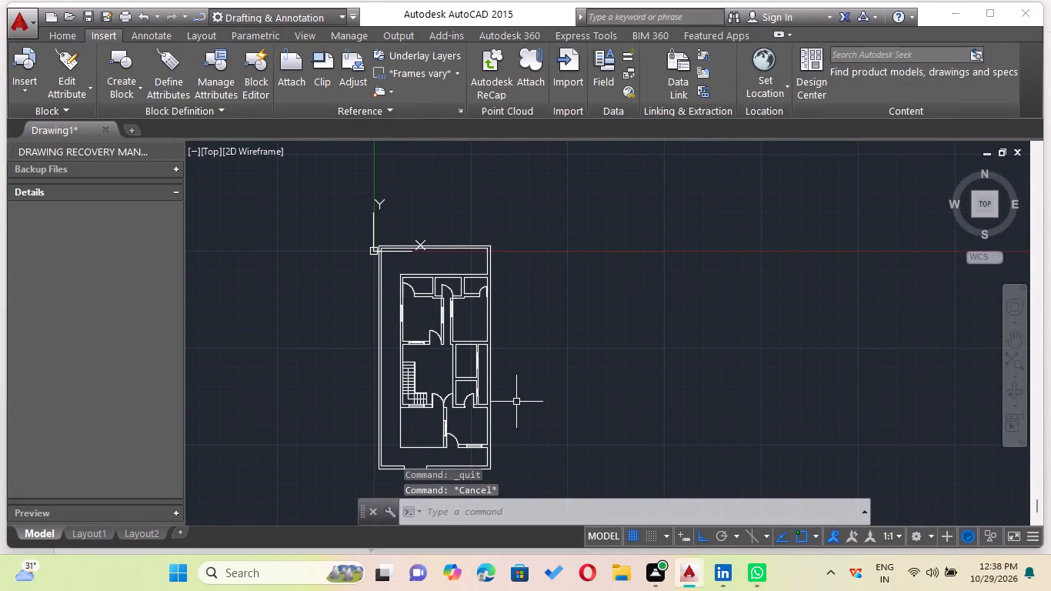
Copy the entire floor plan with its compound wall horizontally to the east, just under 100 ft from the original.
middle_click_drag(516, 402, 522, 376)
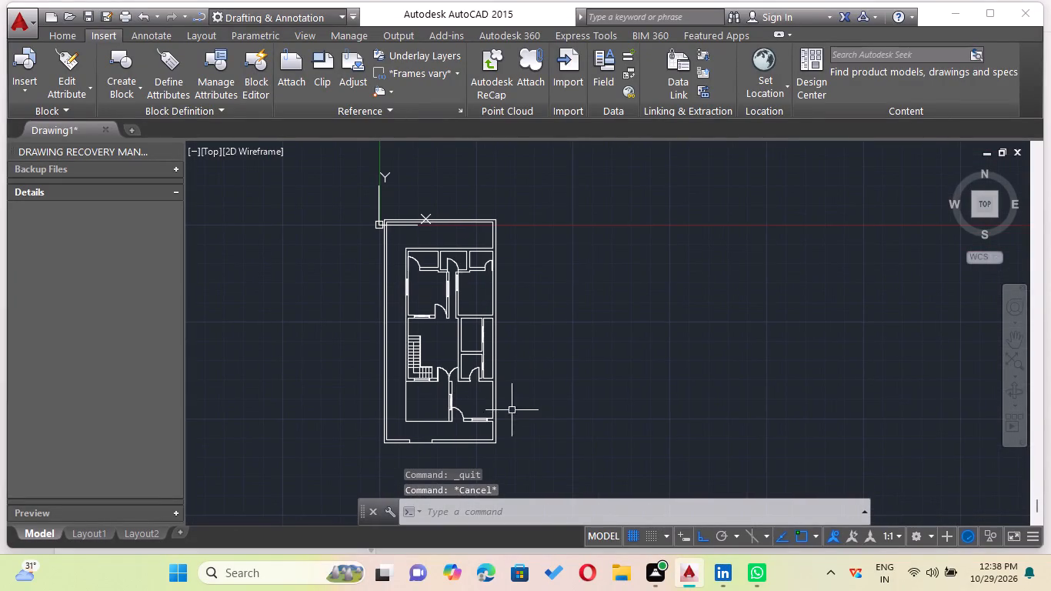
left_click_drag(321, 192, 435, 186)
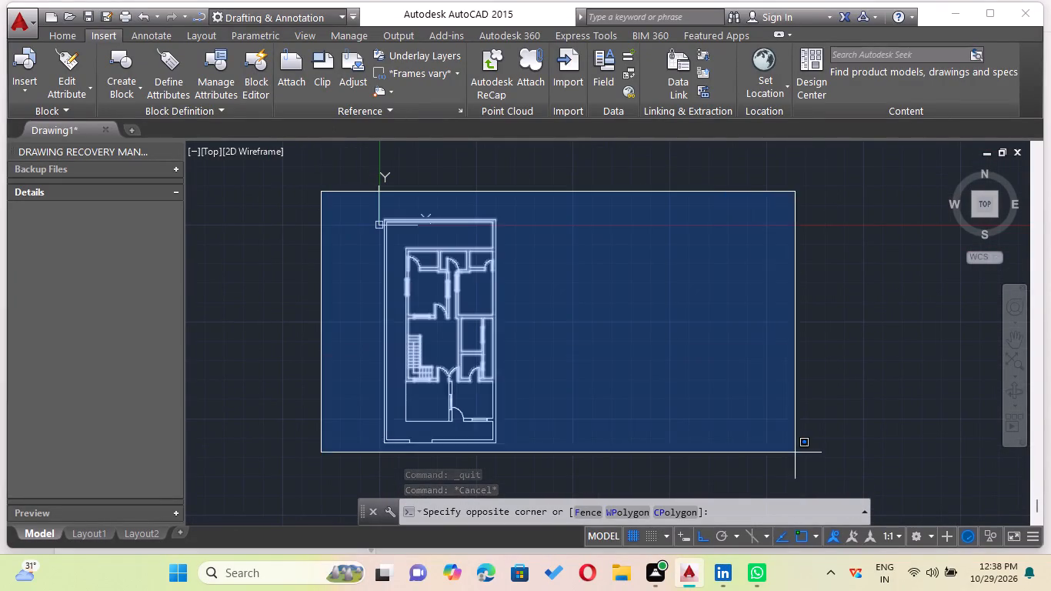
left_click(742, 487)
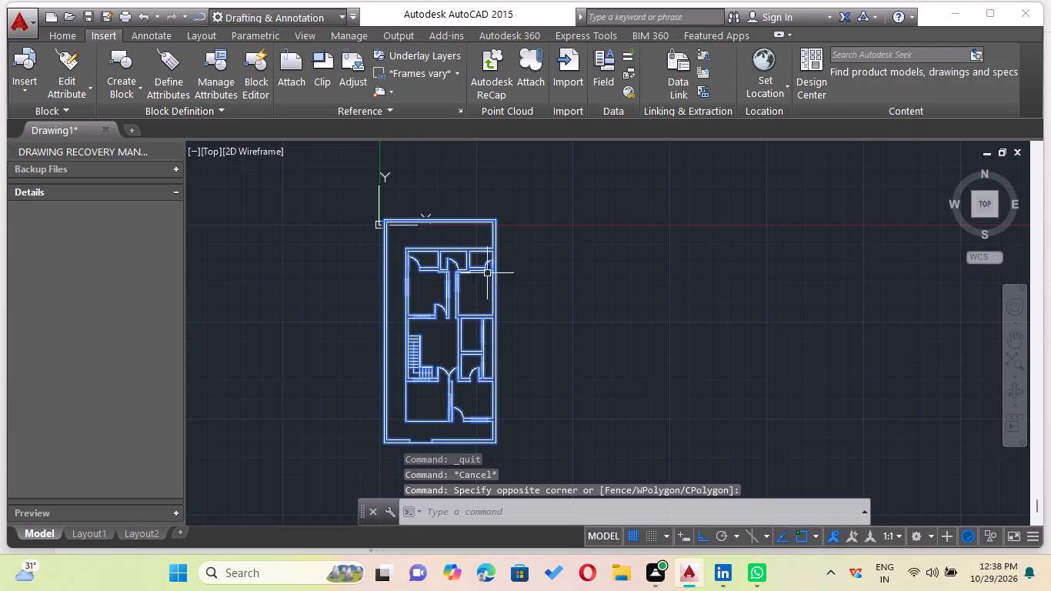
scroll(533, 350, "down", 1)
middle_click_drag(529, 347, 494, 332)
key("c")
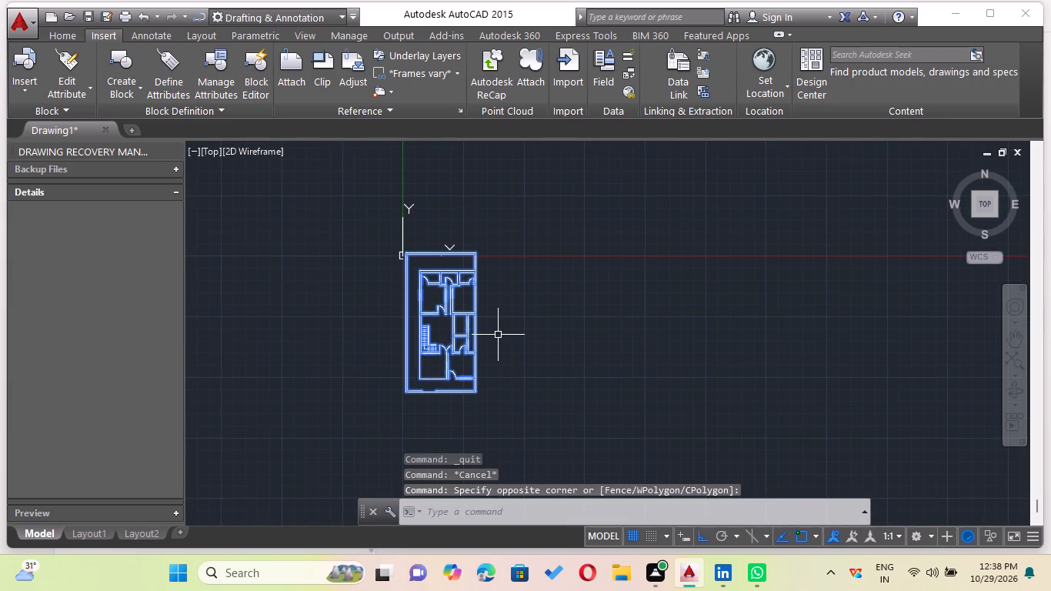
key("o")
key("Return")
left_click(460, 275)
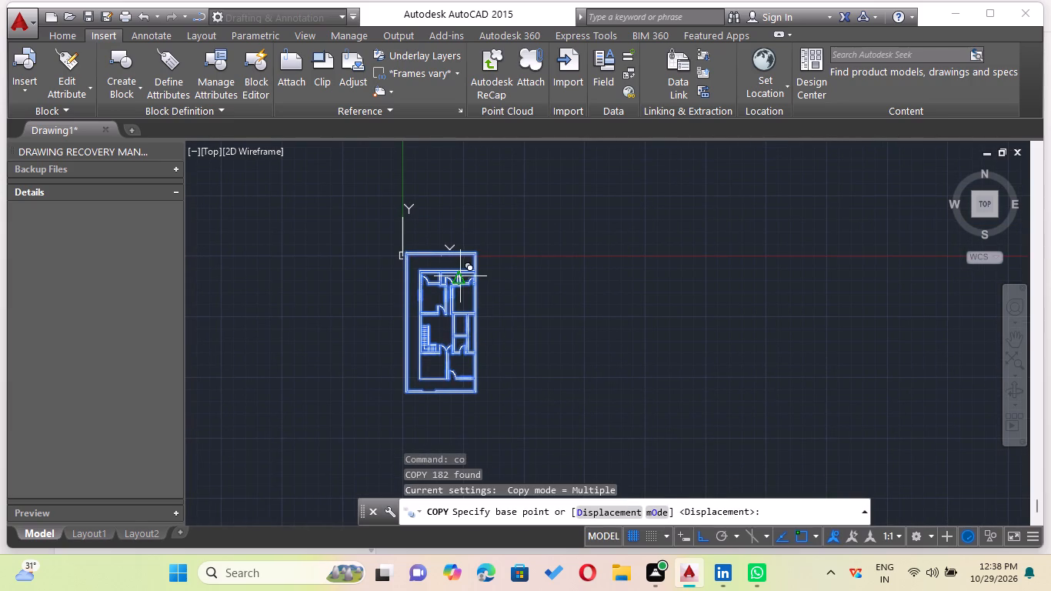
left_click(681, 311)
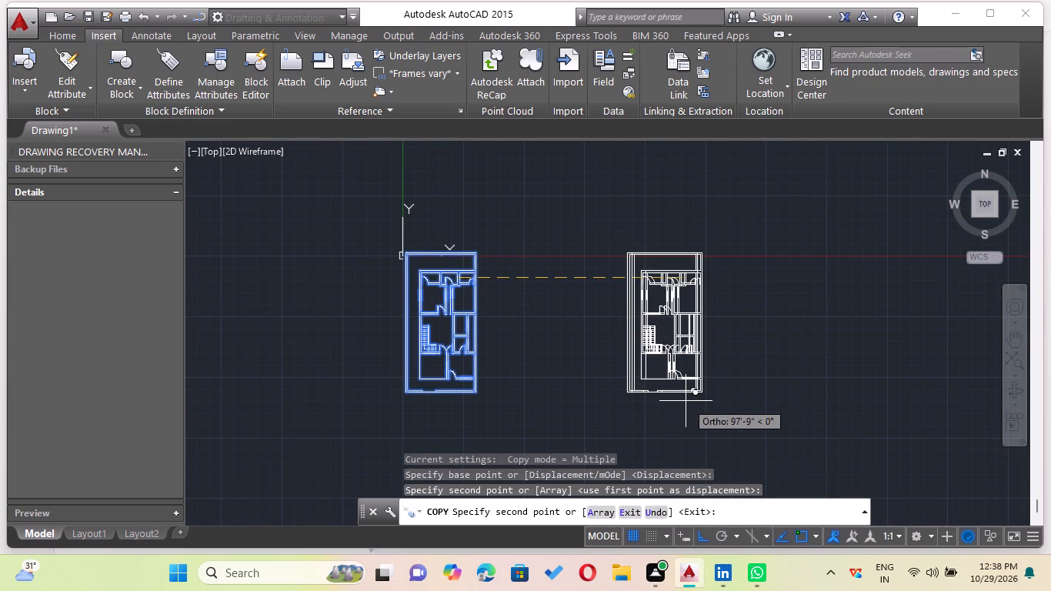
key("Escape")
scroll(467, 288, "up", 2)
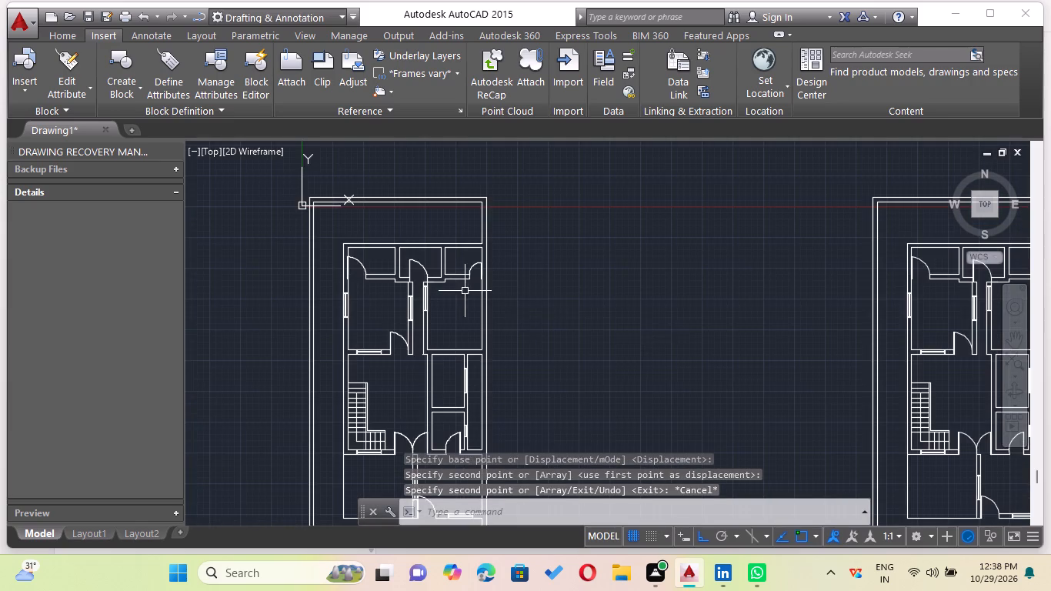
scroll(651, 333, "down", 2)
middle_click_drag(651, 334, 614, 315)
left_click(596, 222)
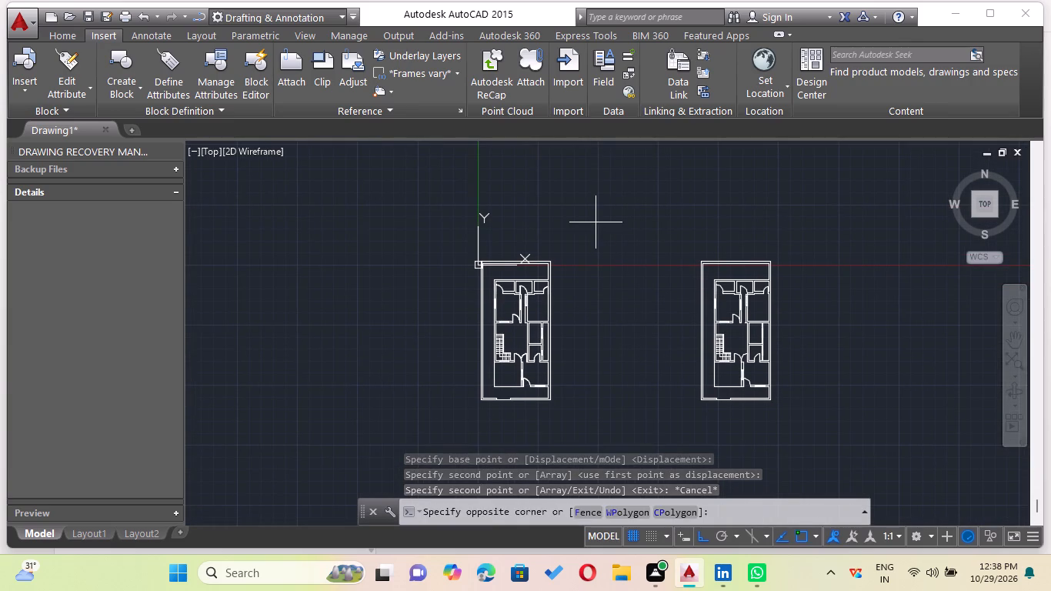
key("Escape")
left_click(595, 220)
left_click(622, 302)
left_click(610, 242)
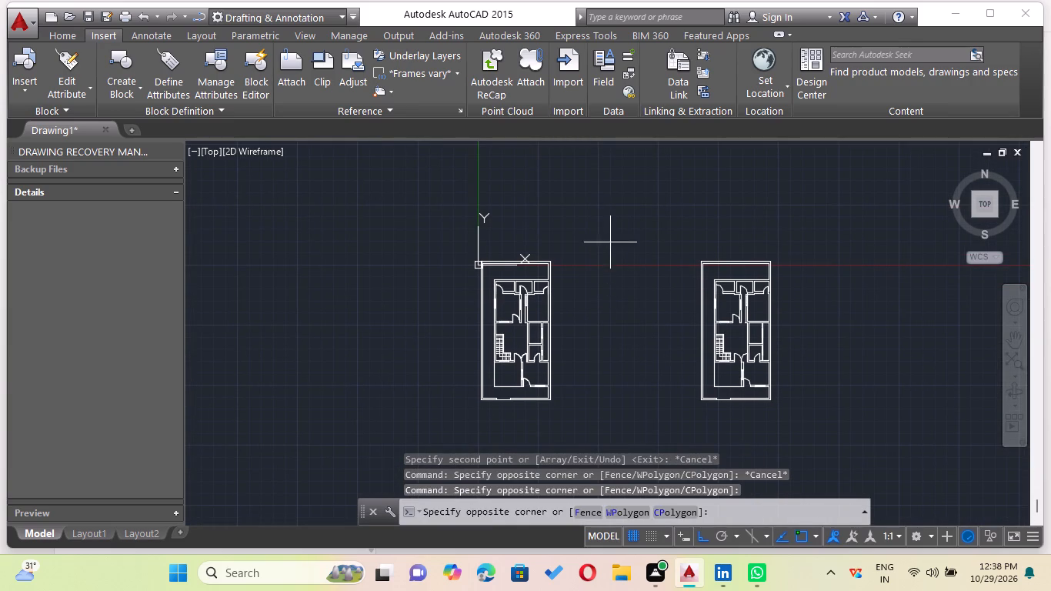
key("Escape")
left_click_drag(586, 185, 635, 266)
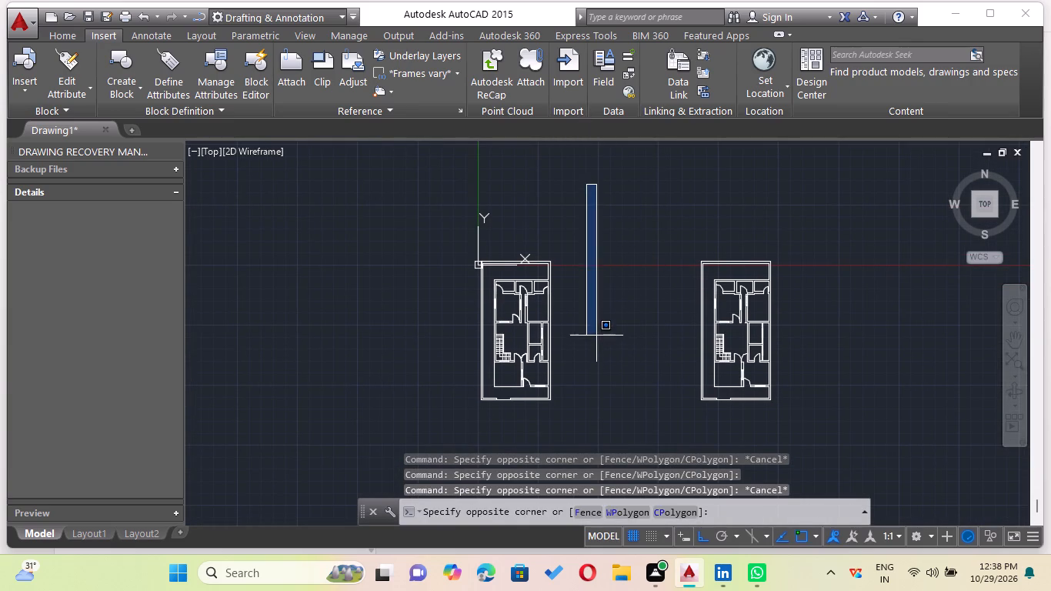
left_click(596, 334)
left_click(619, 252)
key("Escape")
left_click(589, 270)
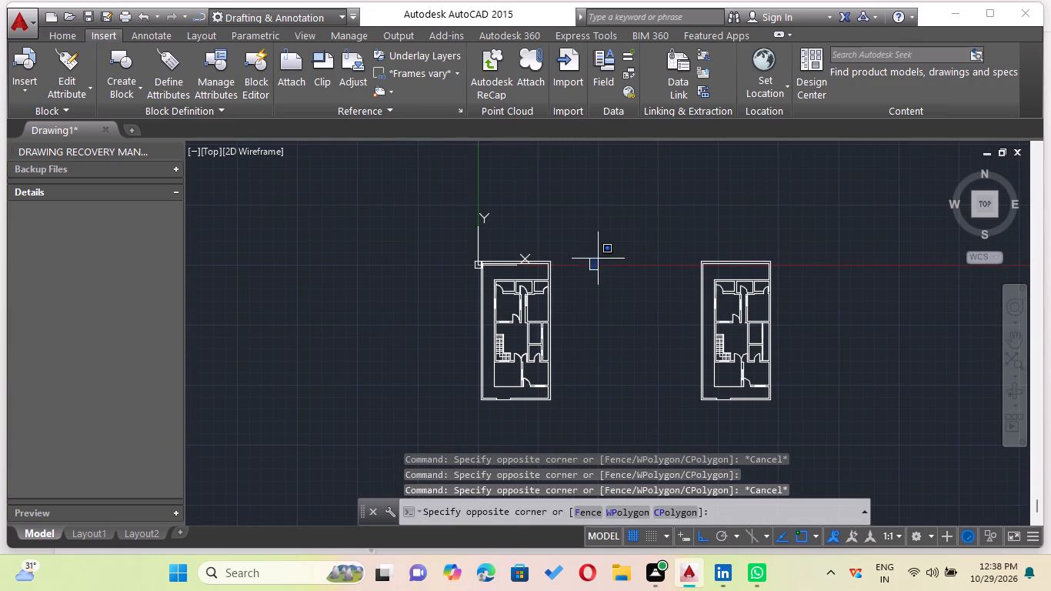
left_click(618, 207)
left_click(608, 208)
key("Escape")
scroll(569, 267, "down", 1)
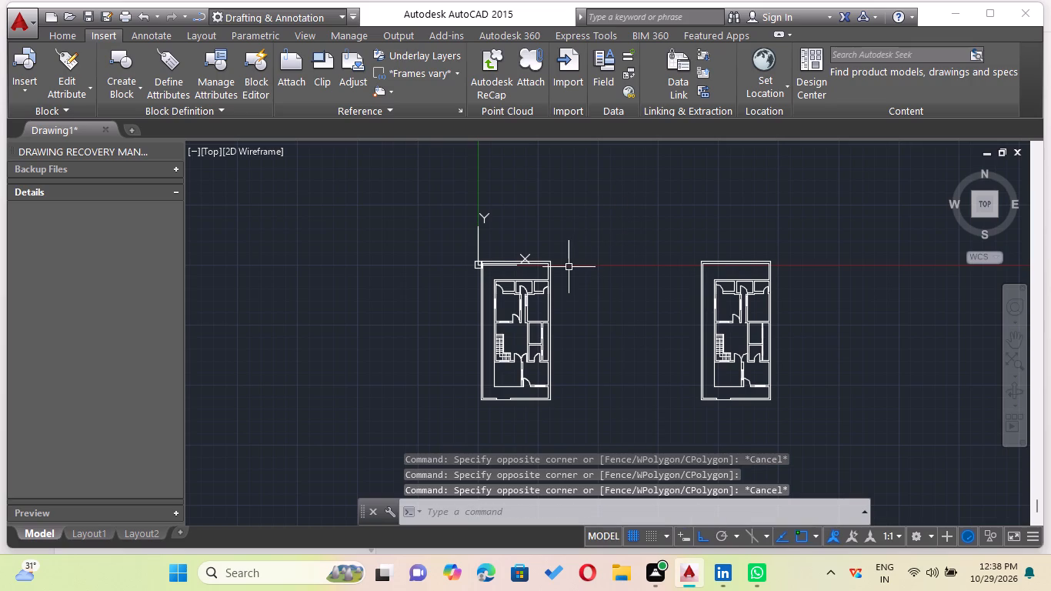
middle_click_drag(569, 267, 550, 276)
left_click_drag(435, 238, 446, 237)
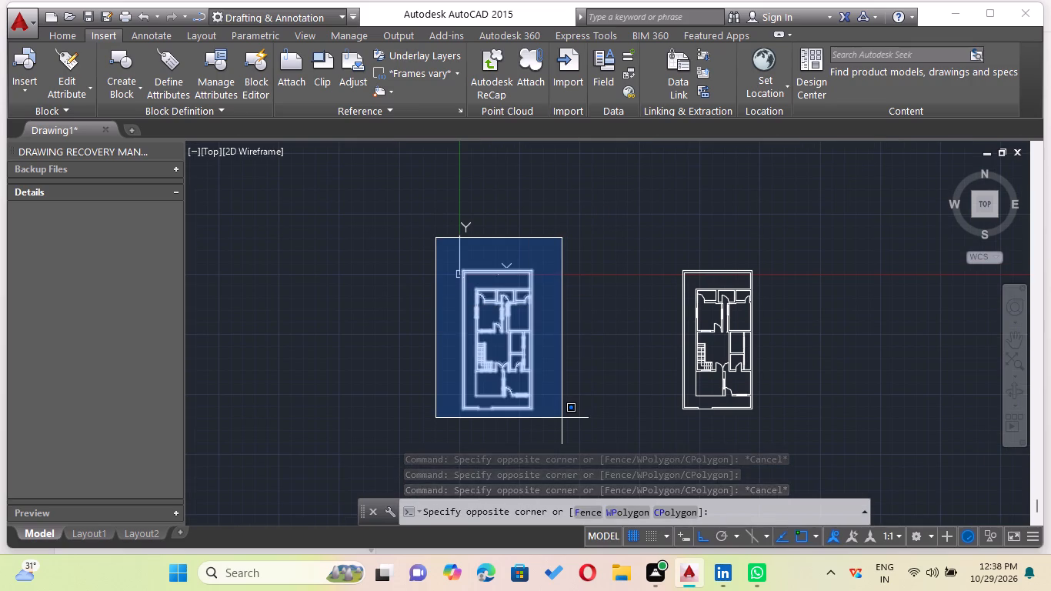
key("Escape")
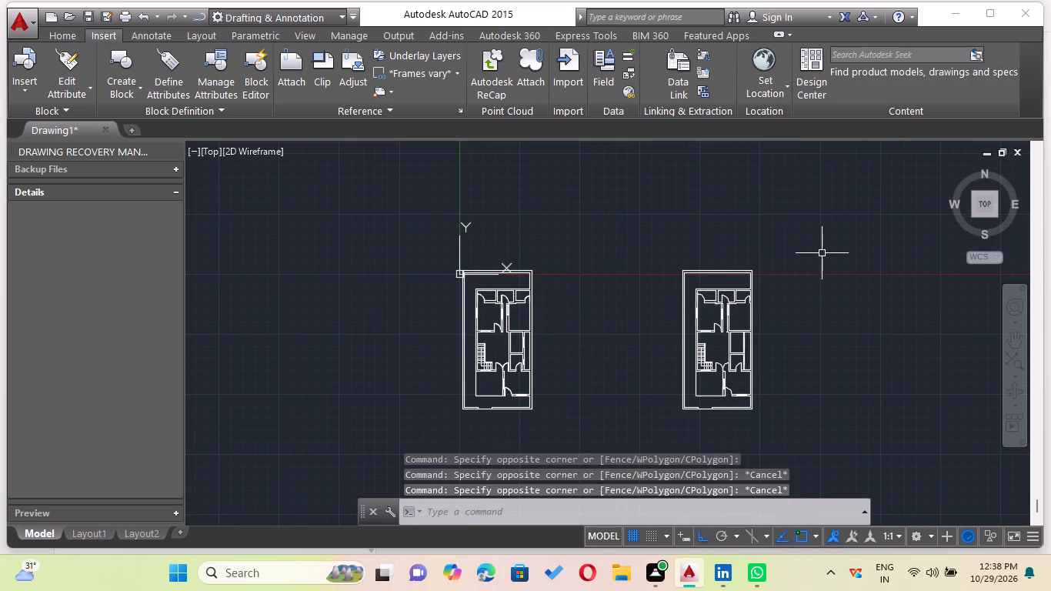
Extend the copied house's rear and front exterior wall lines to the outer east boundary line.
scroll(749, 312, "up", 2)
middle_click_drag(841, 311, 750, 316)
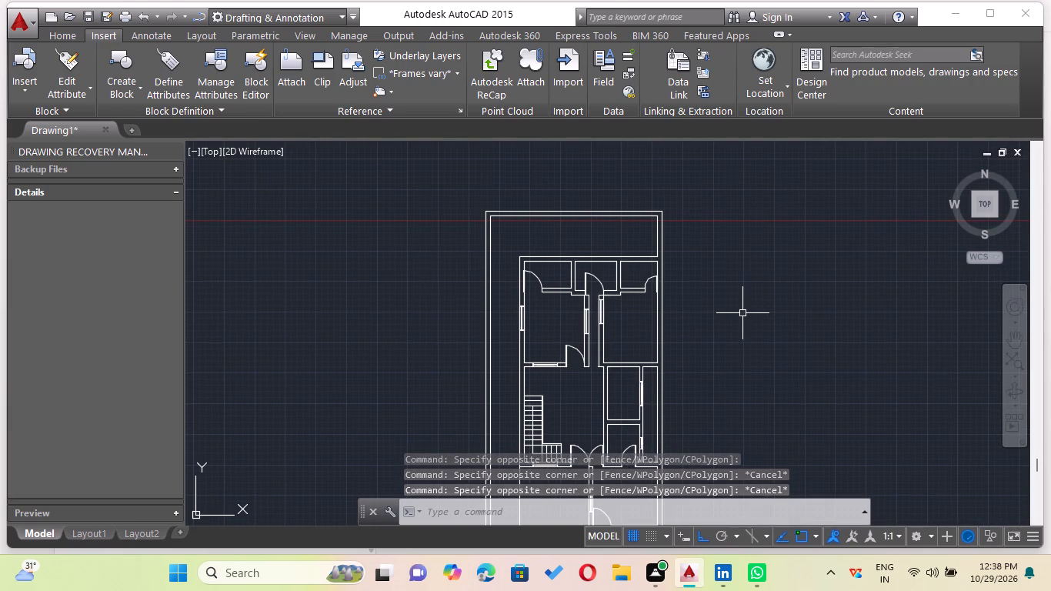
key("e")
key("x")
key("Return")
key("Return")
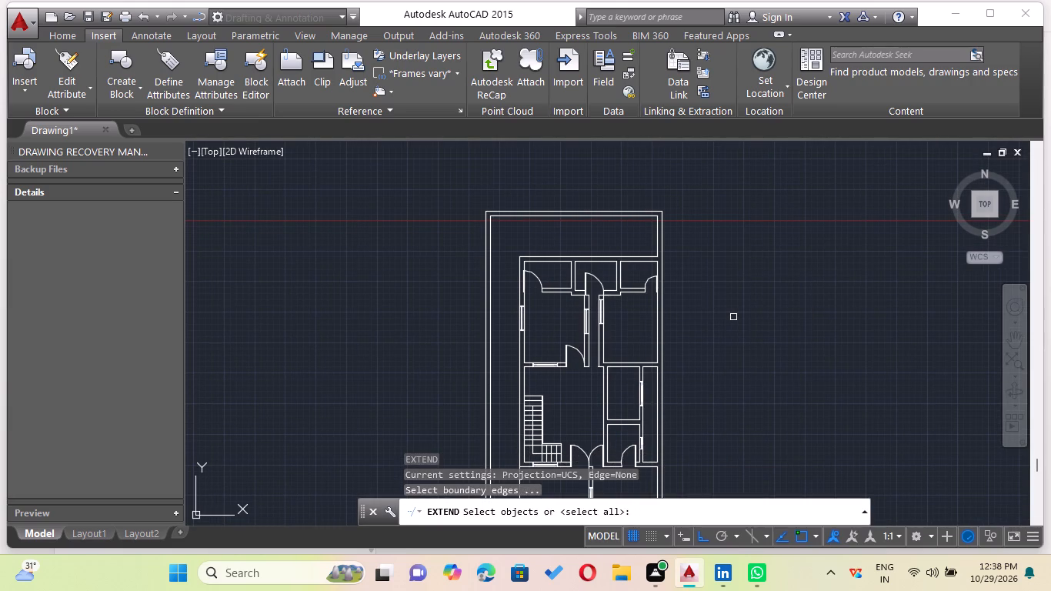
scroll(640, 259, "up", 1)
left_click(652, 255)
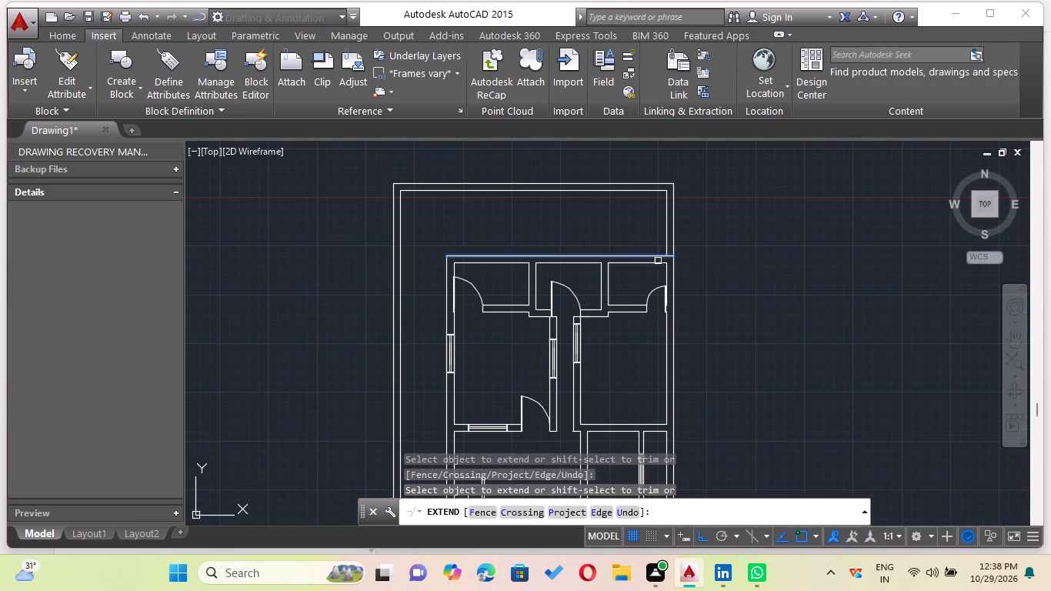
scroll(718, 334, "down", 2)
middle_click_drag(718, 334, 705, 323)
middle_click_drag(711, 422, 699, 376)
scroll(687, 431, "up", 3)
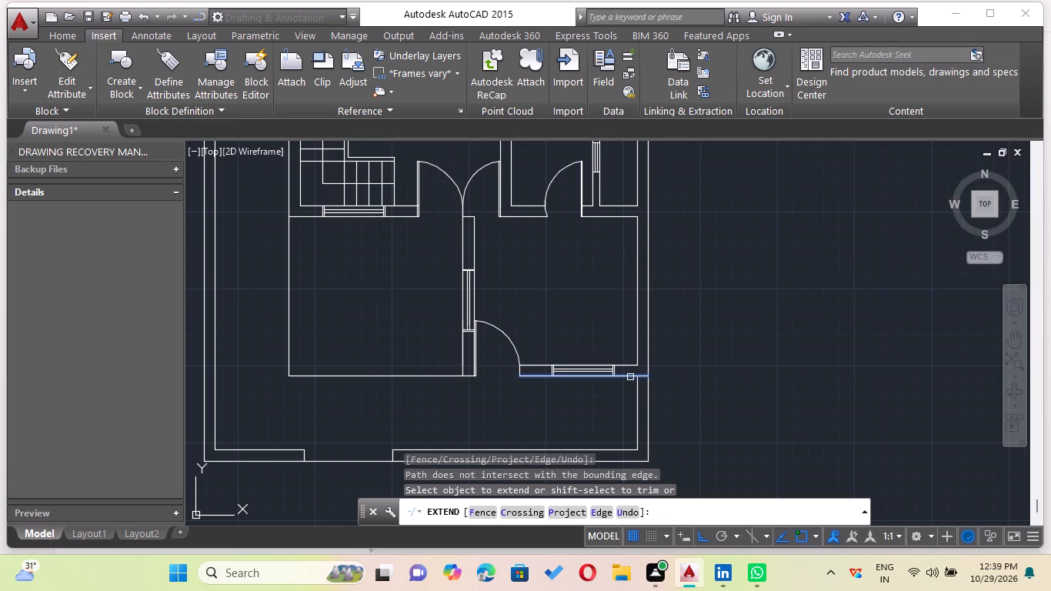
left_click(630, 378)
key("Escape")
Remove the copy's east compound wall south of the house by trimming its outer line and erasing its inner line.
scroll(766, 382, "down", 1)
middle_click_drag(764, 385, 785, 341)
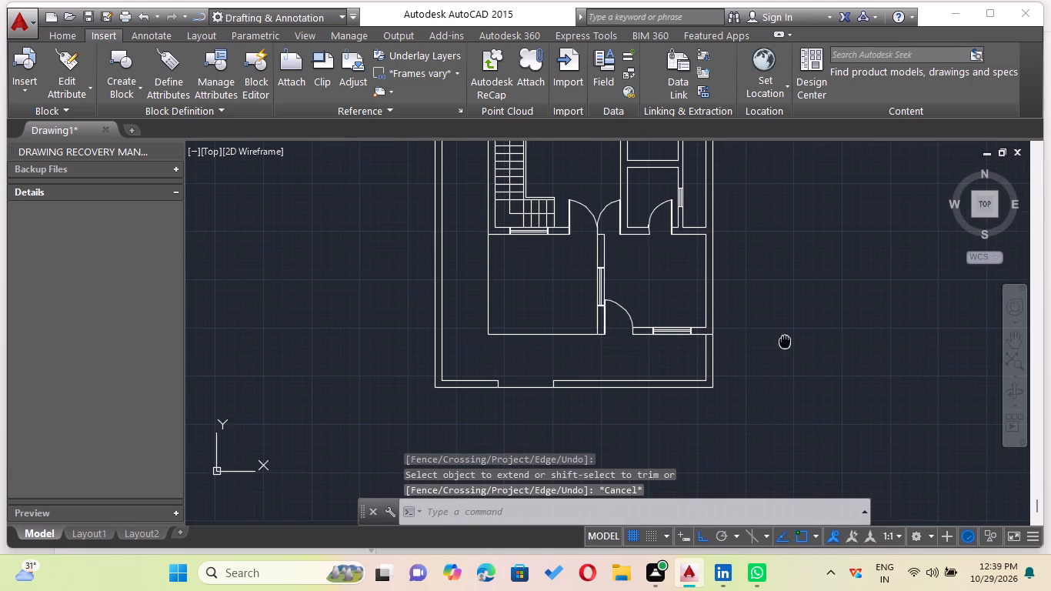
left_click_drag(769, 370, 746, 370)
key("Escape")
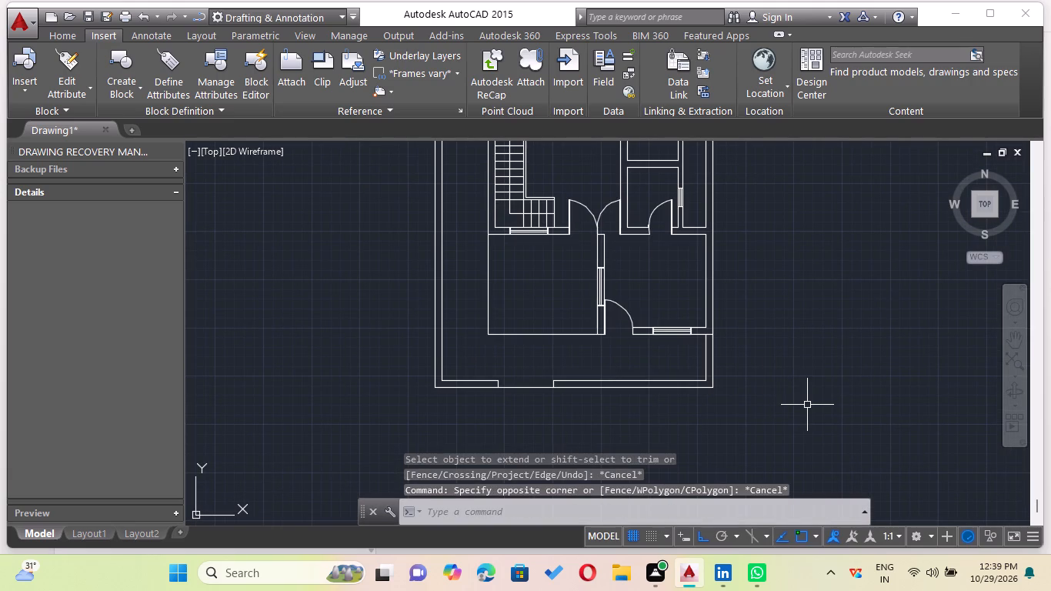
key("t")
key("r")
key("Return")
key("Return")
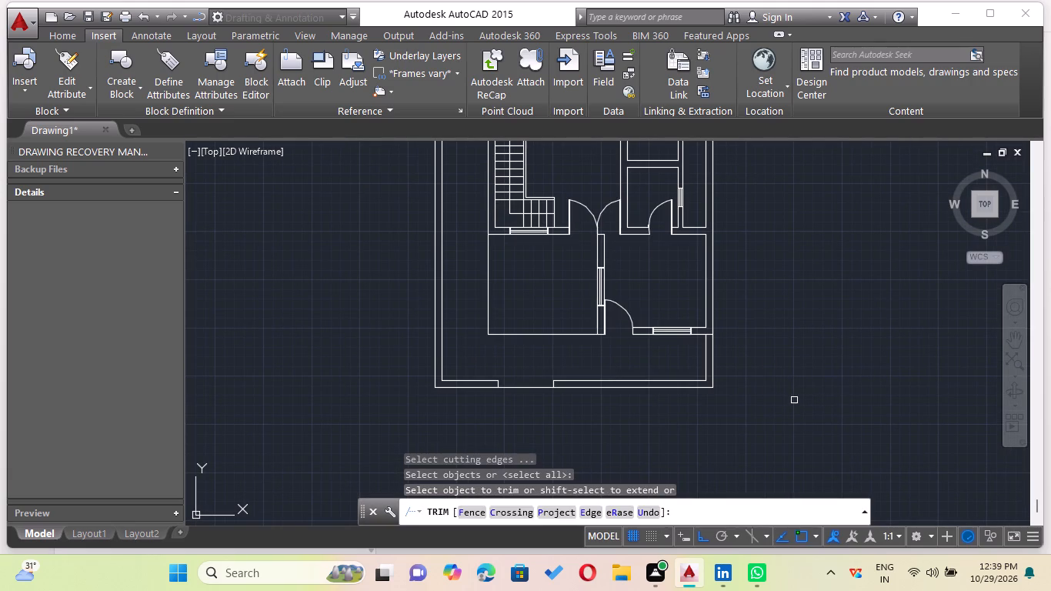
left_click_drag(779, 349, 762, 353)
left_click(646, 359)
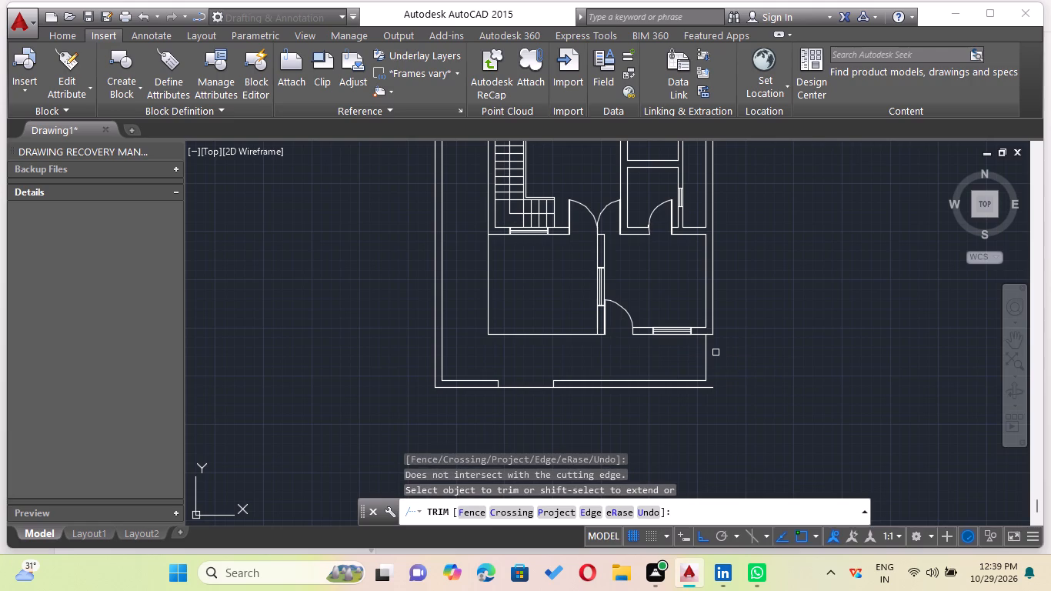
key("Escape")
left_click(704, 354)
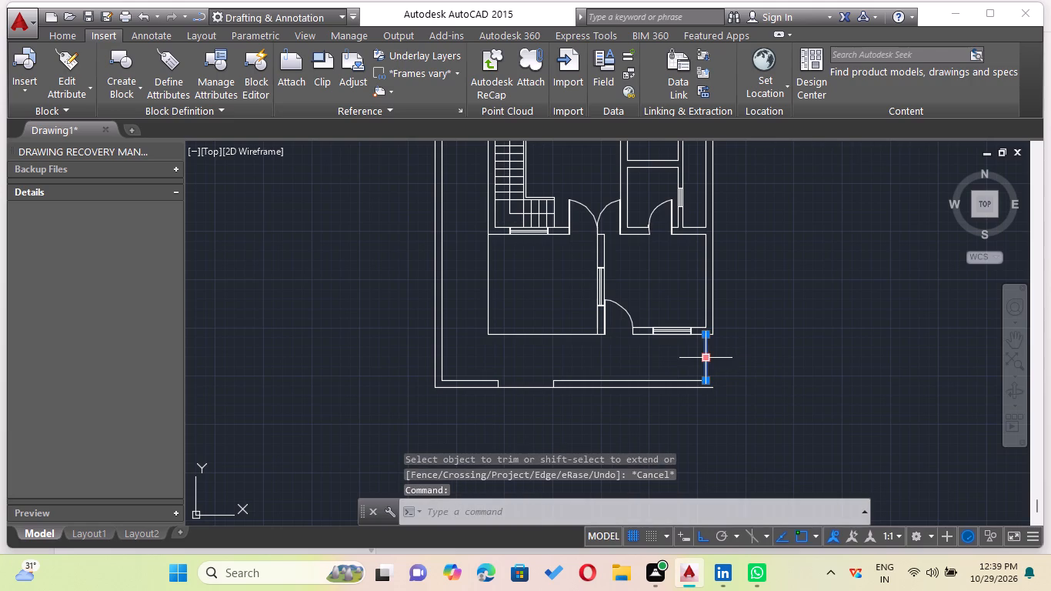
key("Delete")
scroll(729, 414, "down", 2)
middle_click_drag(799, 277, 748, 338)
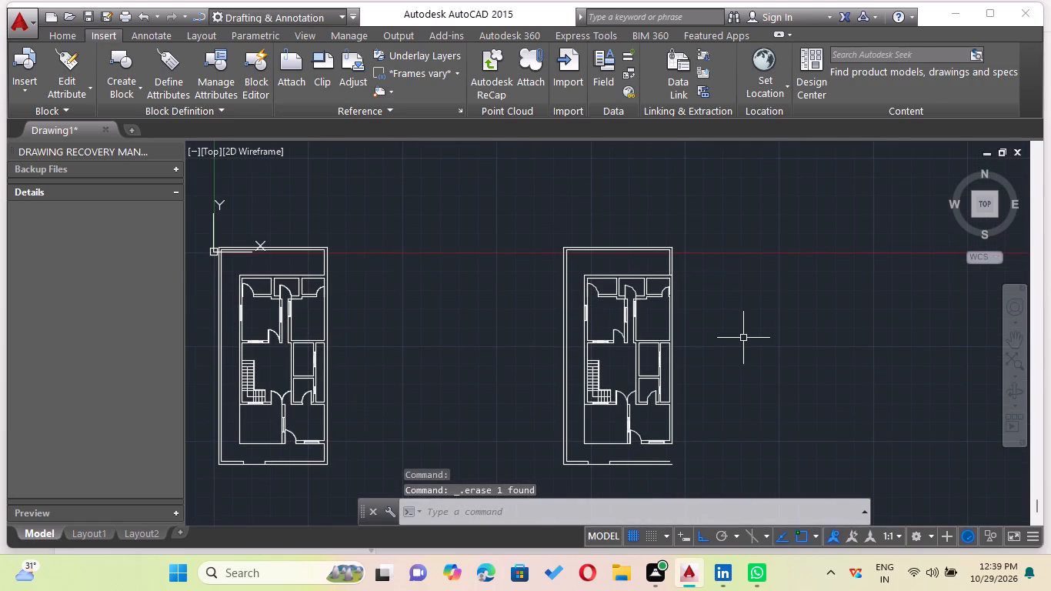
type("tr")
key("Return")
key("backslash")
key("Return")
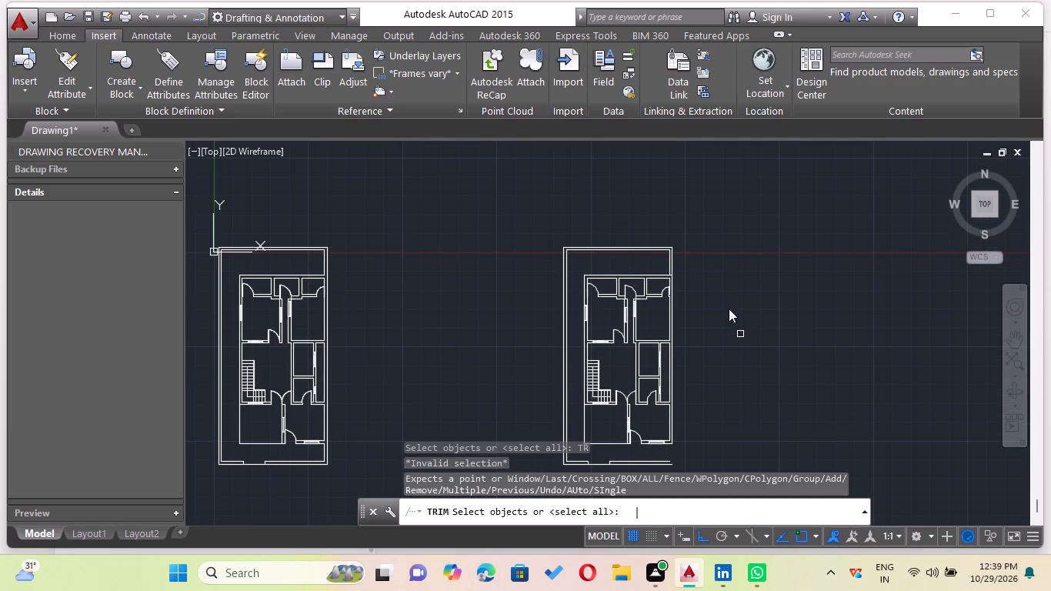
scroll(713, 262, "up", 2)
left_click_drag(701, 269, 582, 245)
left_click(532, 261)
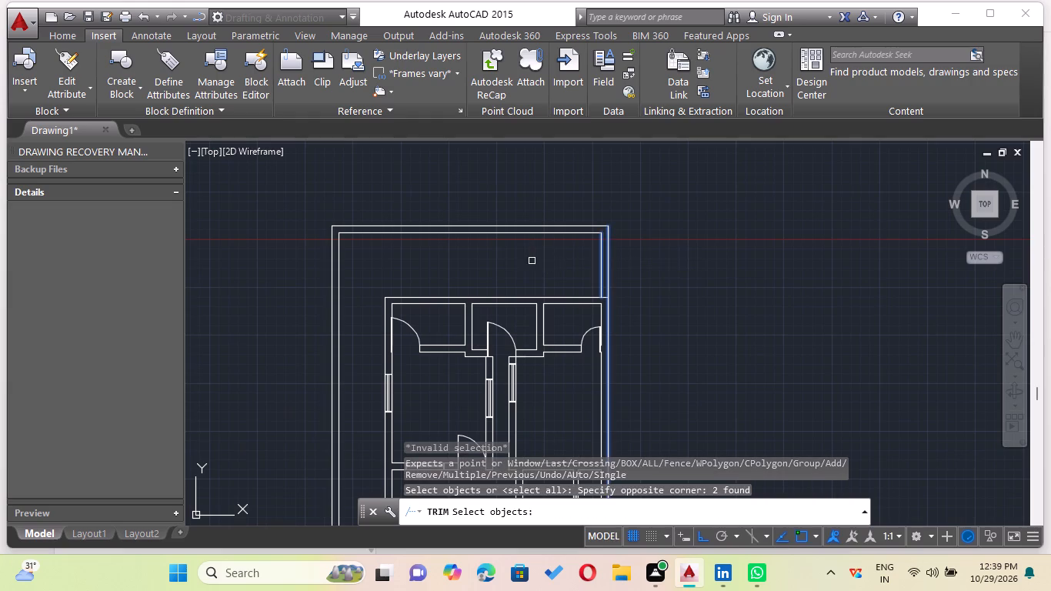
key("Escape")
Remove the copy's east compound wall north of the house by trimming its outer line and erasing its inner line.
type("tr")
key("Return")
key("Return")
left_click(658, 259)
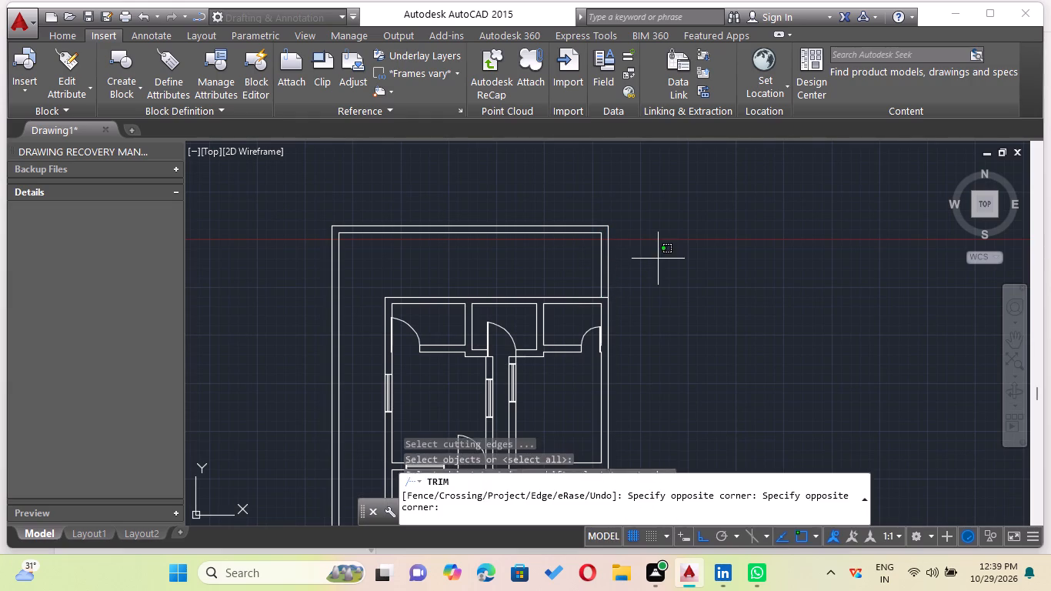
left_click(569, 264)
left_click(606, 267)
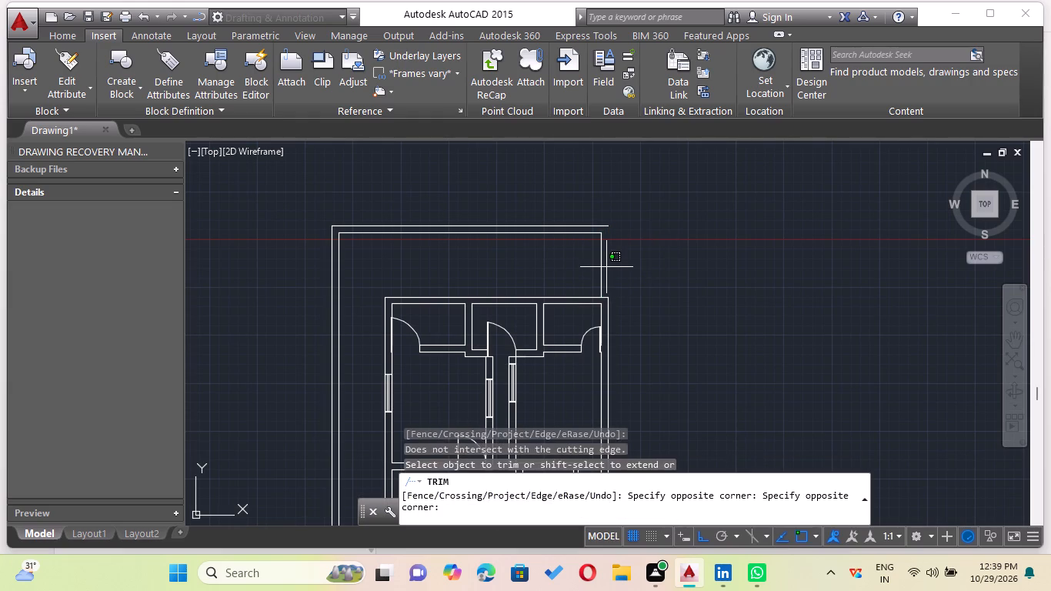
key("Escape")
left_click_drag(602, 267, 606, 274)
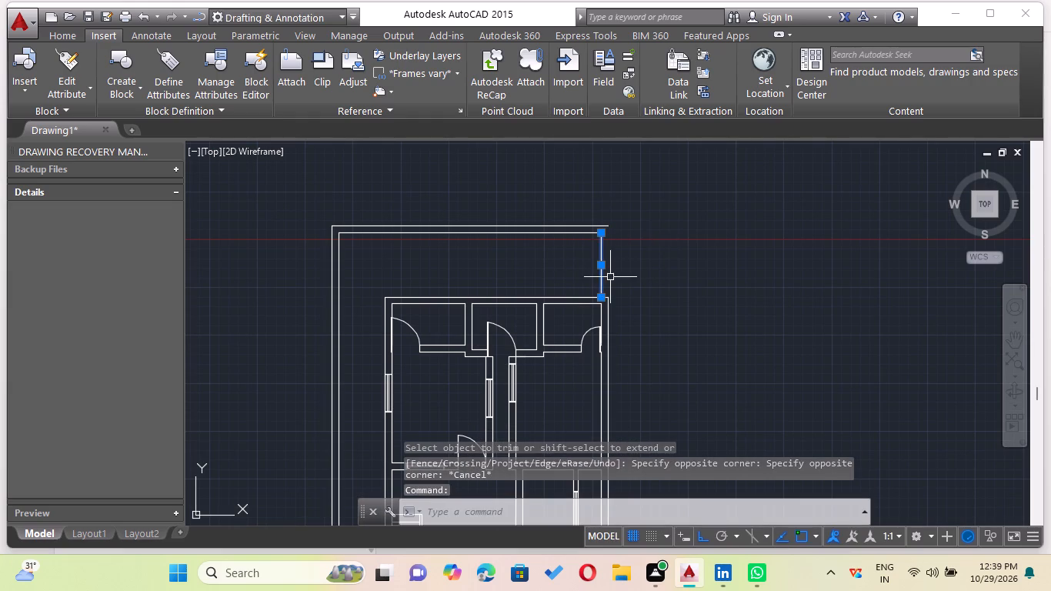
key("Delete")
Erase the copy's remaining north, west and south compound wall lines, including the lines at the gate opening.
left_click(686, 228)
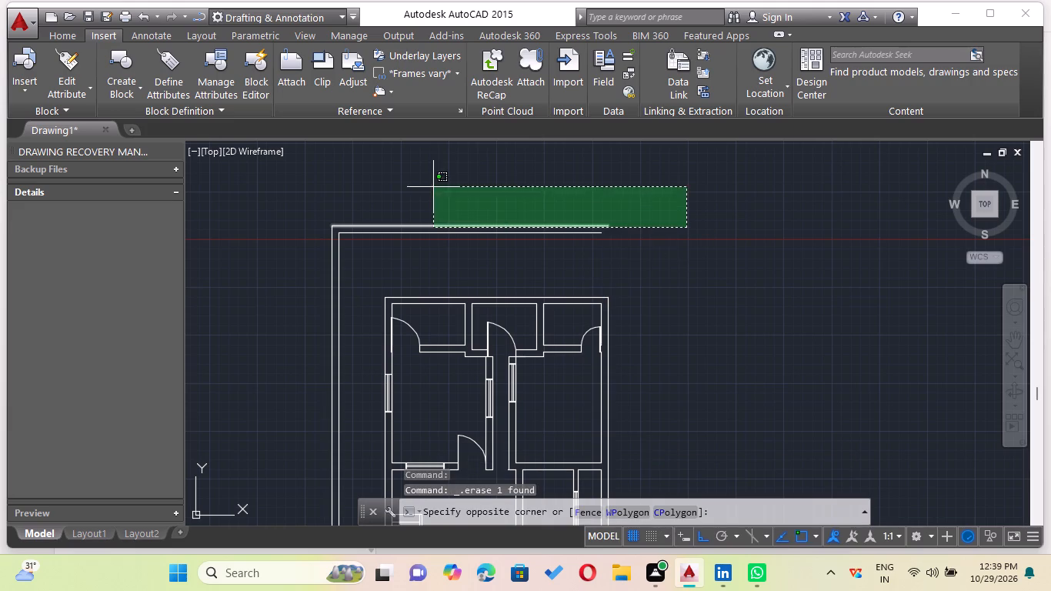
left_click(262, 259)
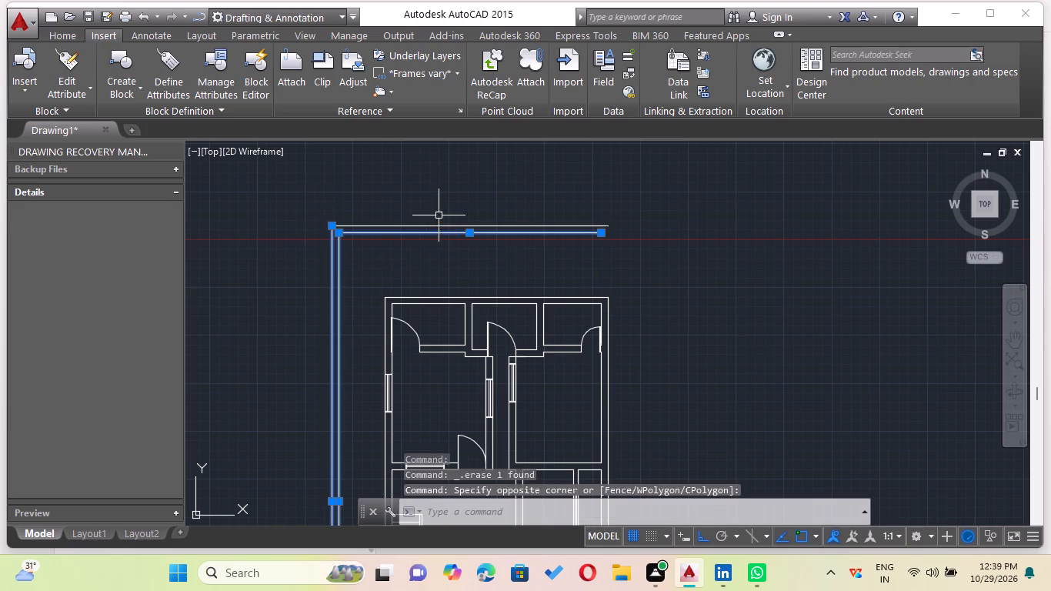
left_click_drag(452, 197, 412, 226)
left_click(334, 256)
scroll(443, 310, "down", 3)
middle_click_drag(481, 326, 542, 203)
scroll(572, 392, "up", 1)
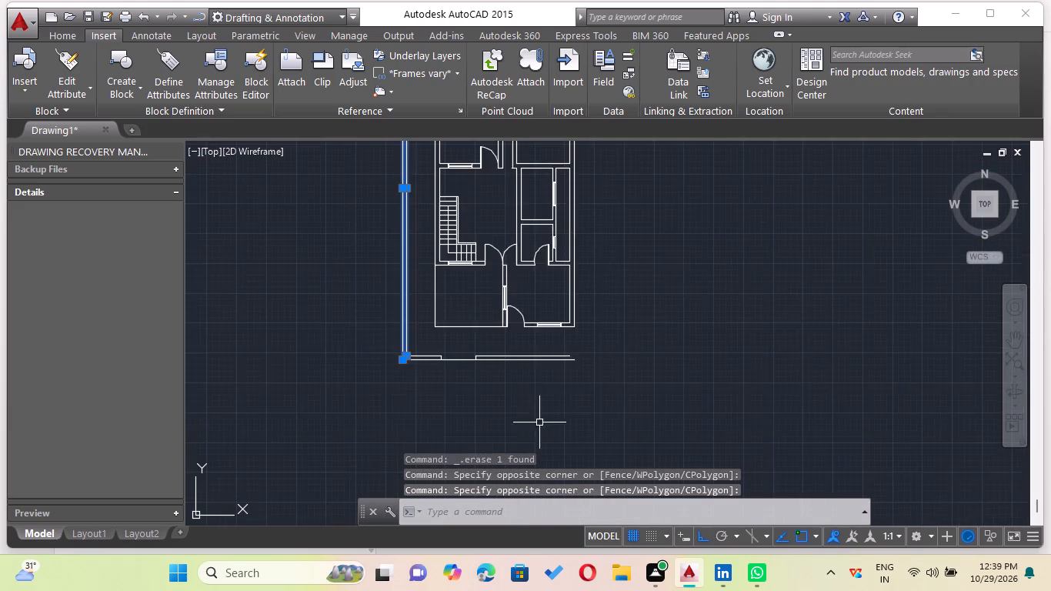
scroll(539, 408, "up", 1)
left_click_drag(566, 308, 548, 319)
left_click(313, 375)
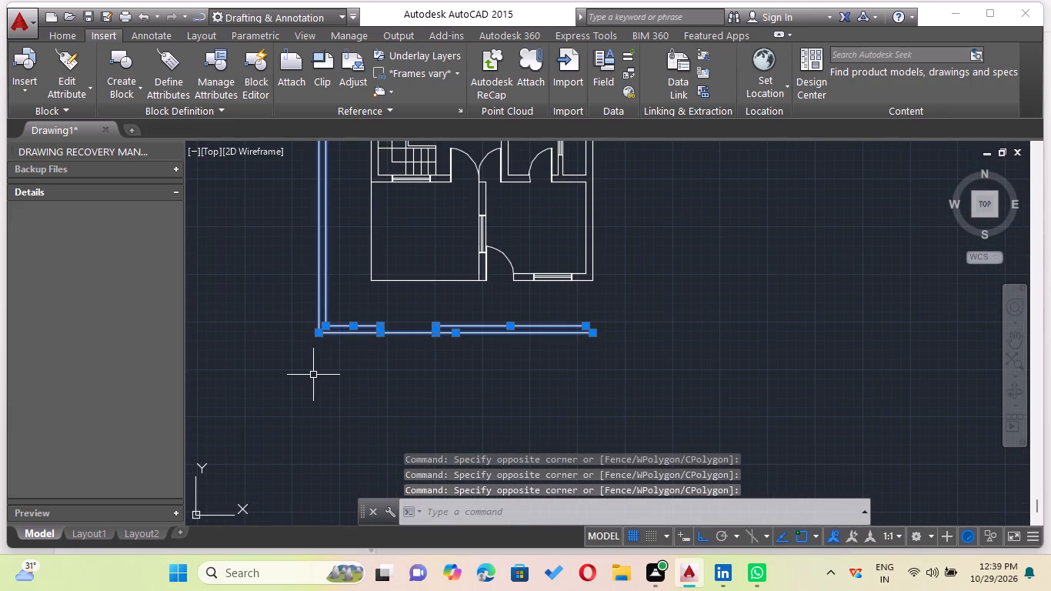
key("Delete")
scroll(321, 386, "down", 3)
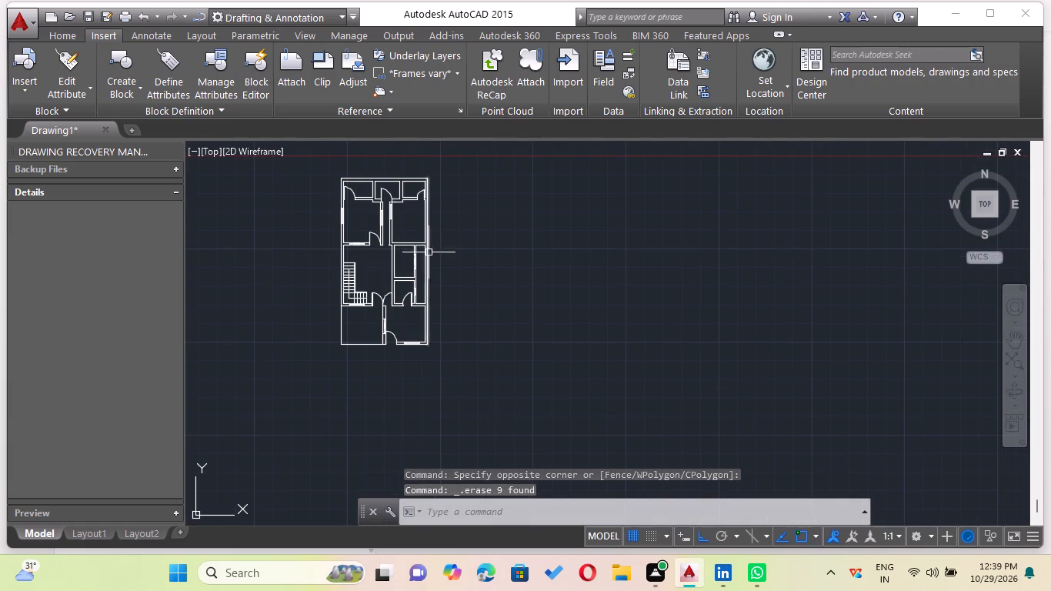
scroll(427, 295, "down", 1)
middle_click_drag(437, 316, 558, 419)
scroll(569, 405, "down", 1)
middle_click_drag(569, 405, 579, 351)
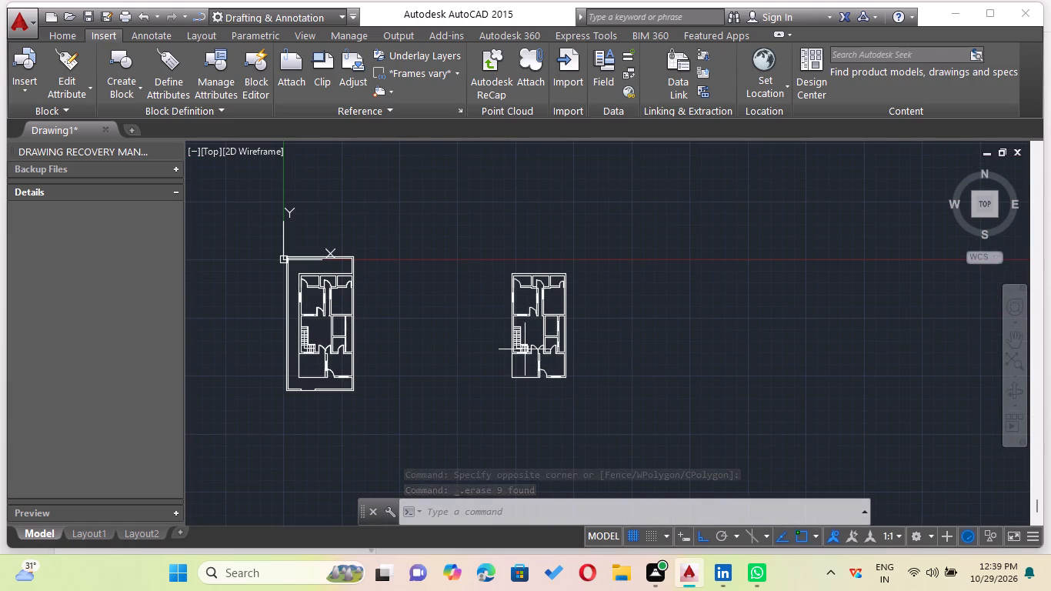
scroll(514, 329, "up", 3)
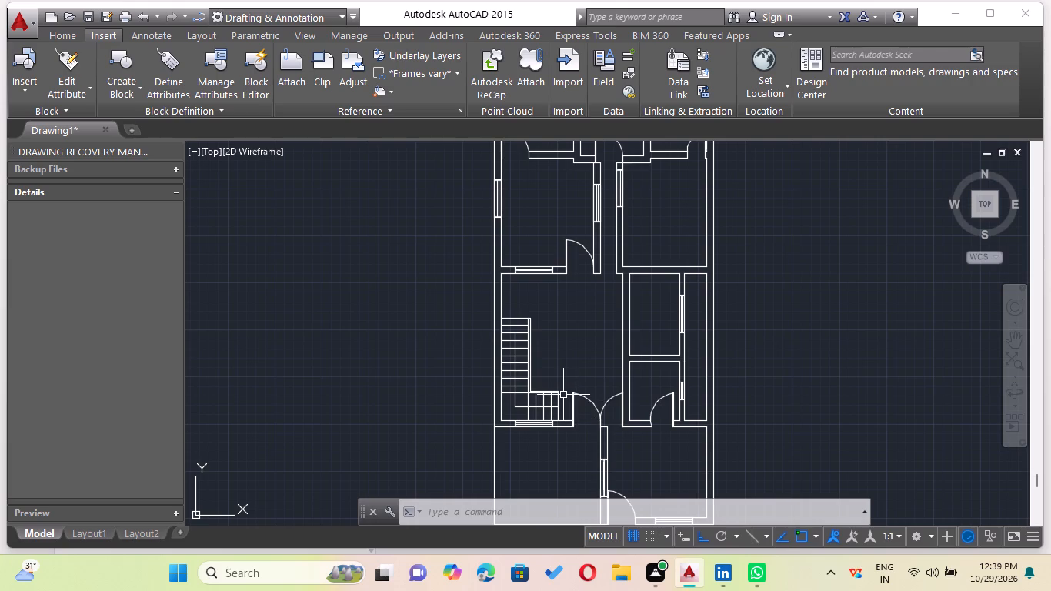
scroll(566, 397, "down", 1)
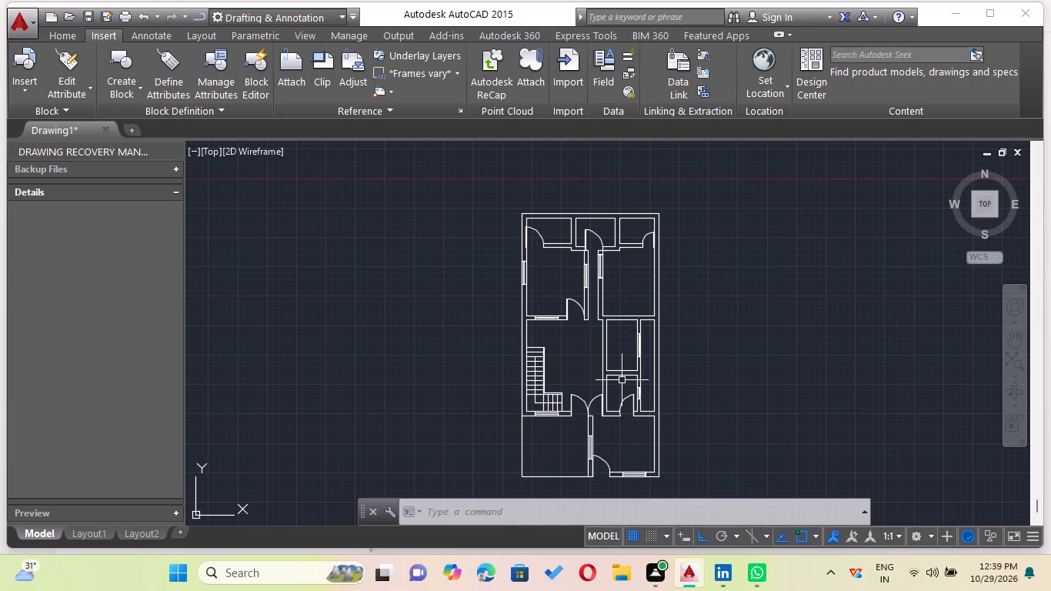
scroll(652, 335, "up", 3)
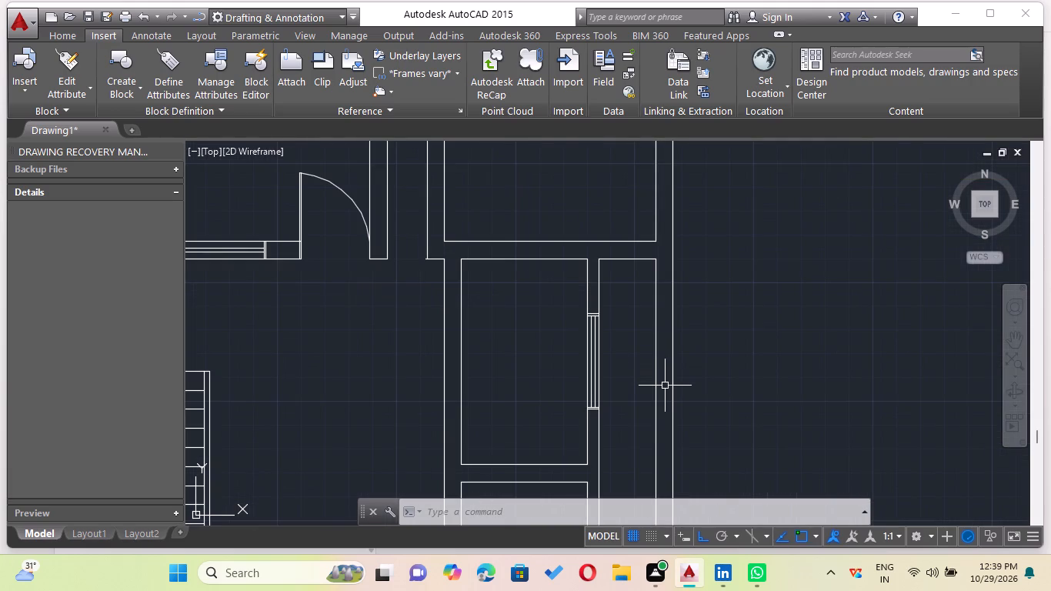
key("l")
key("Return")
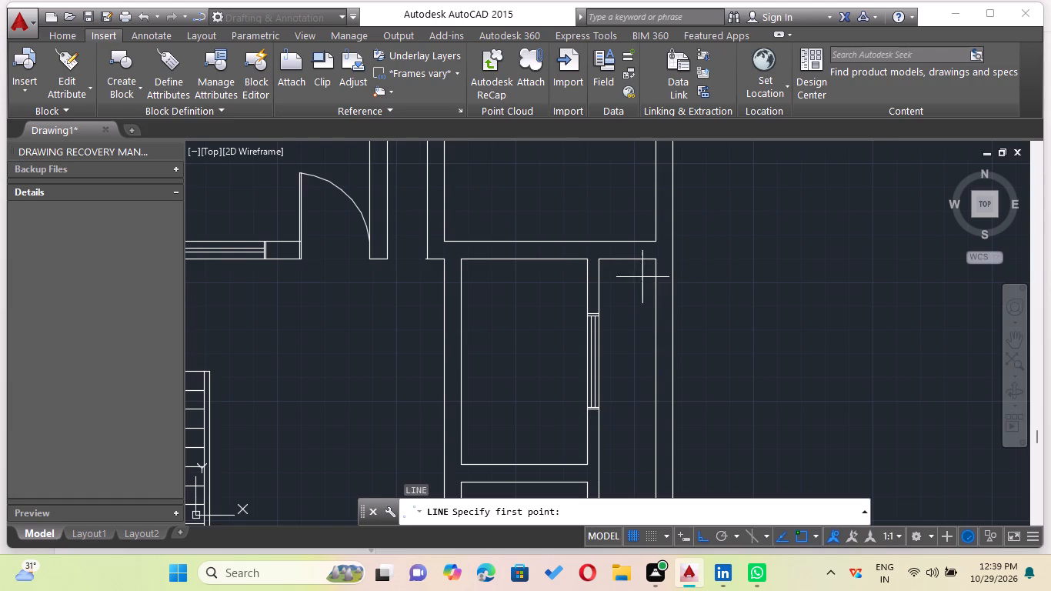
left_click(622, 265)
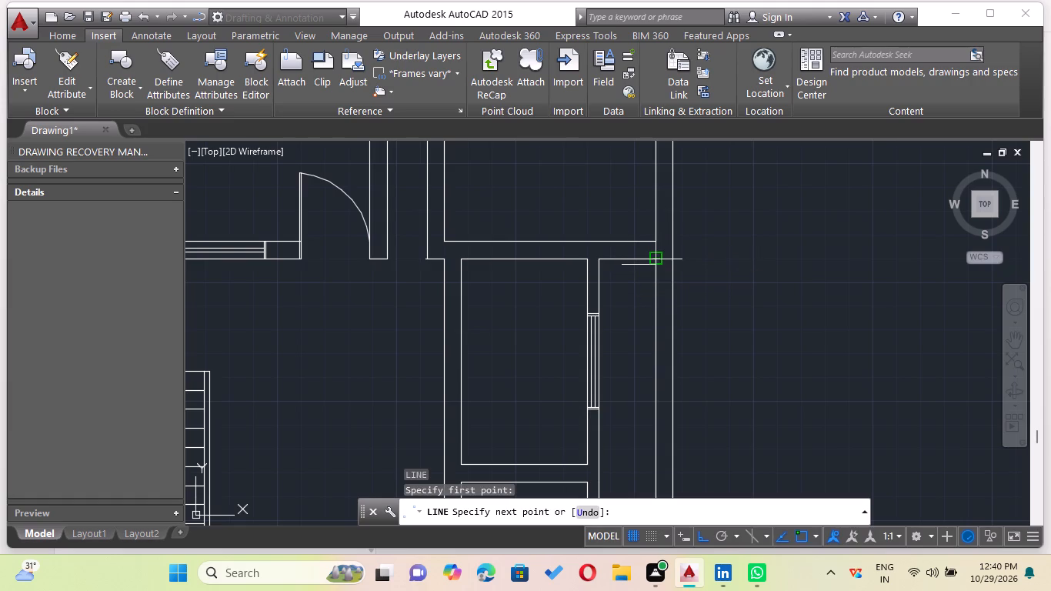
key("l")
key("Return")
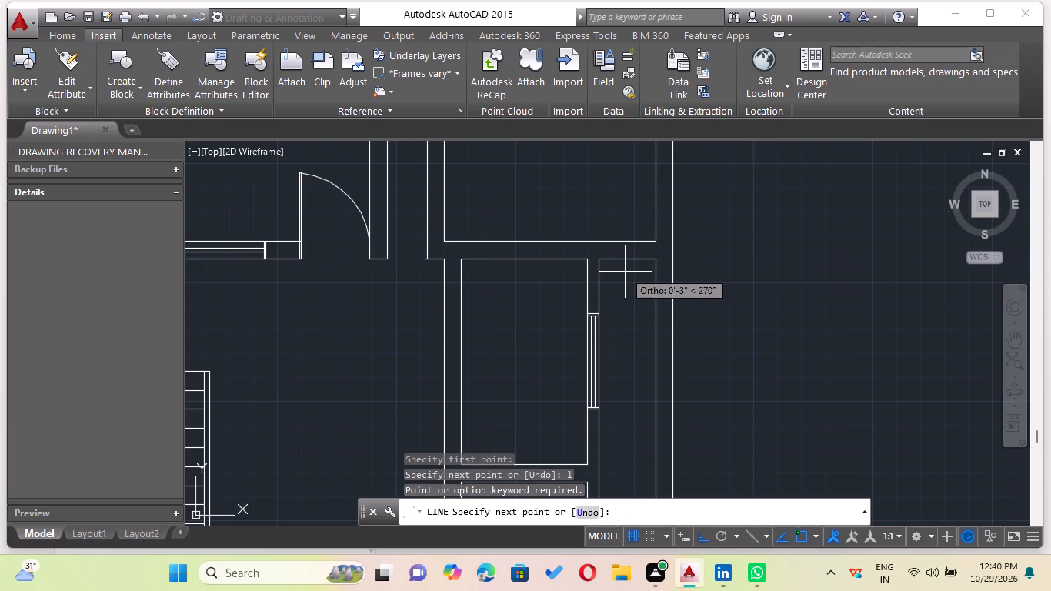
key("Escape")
Draw a vertical line across the wall between the copy's northeast bedroom and the narrow shaft south of it.
key("l")
key("Return")
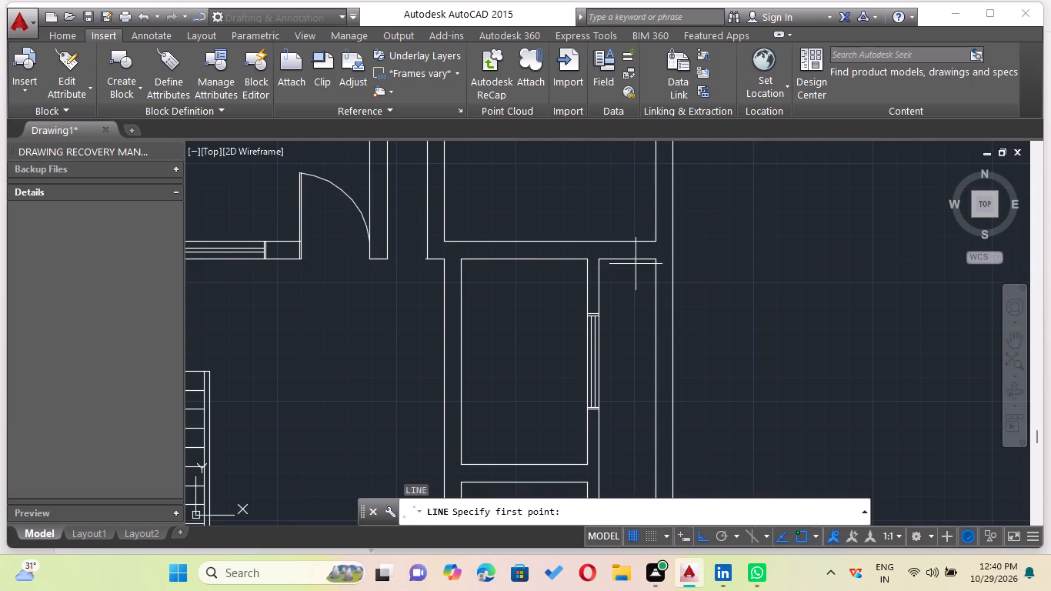
left_click(627, 260)
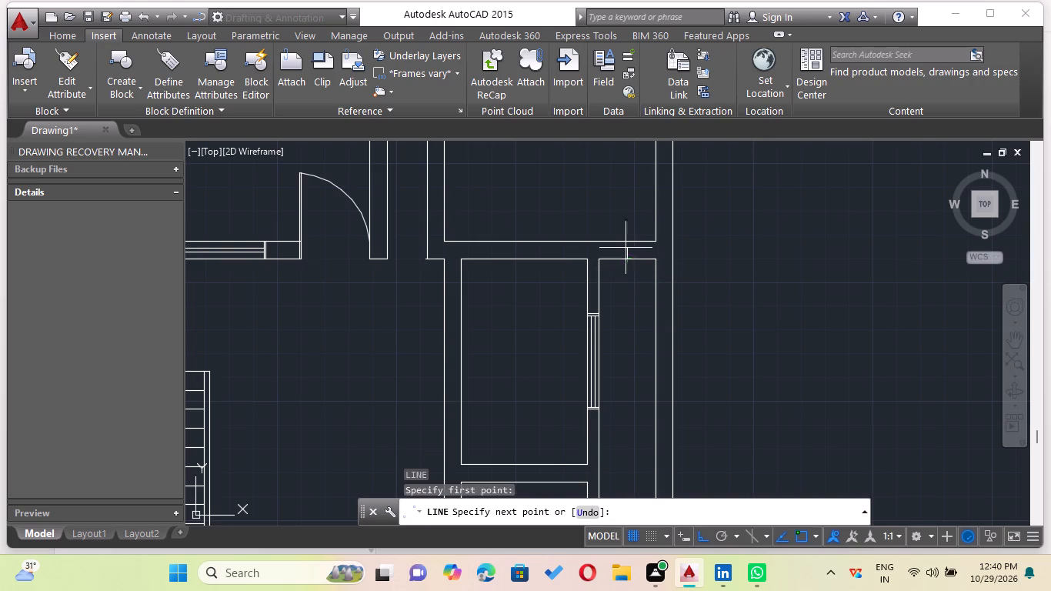
scroll(623, 237, "up", 4)
left_click(647, 268)
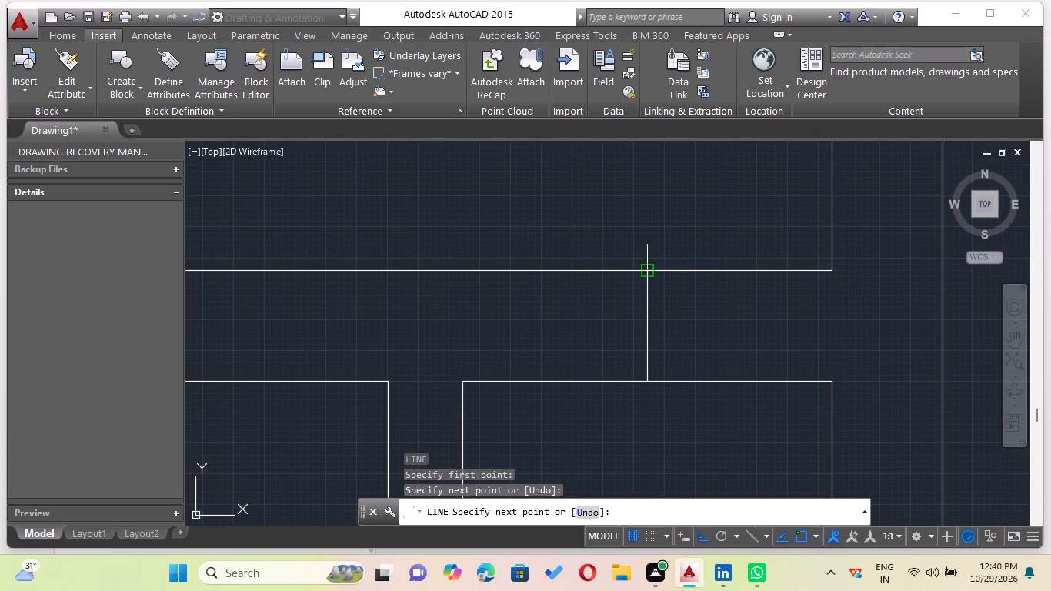
key("Escape")
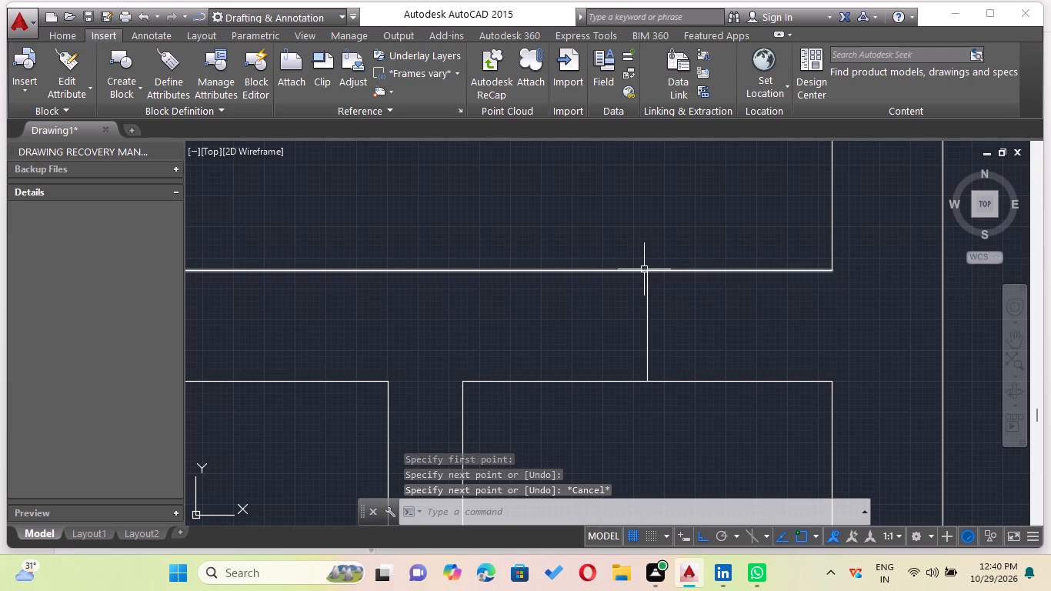
key("Escape")
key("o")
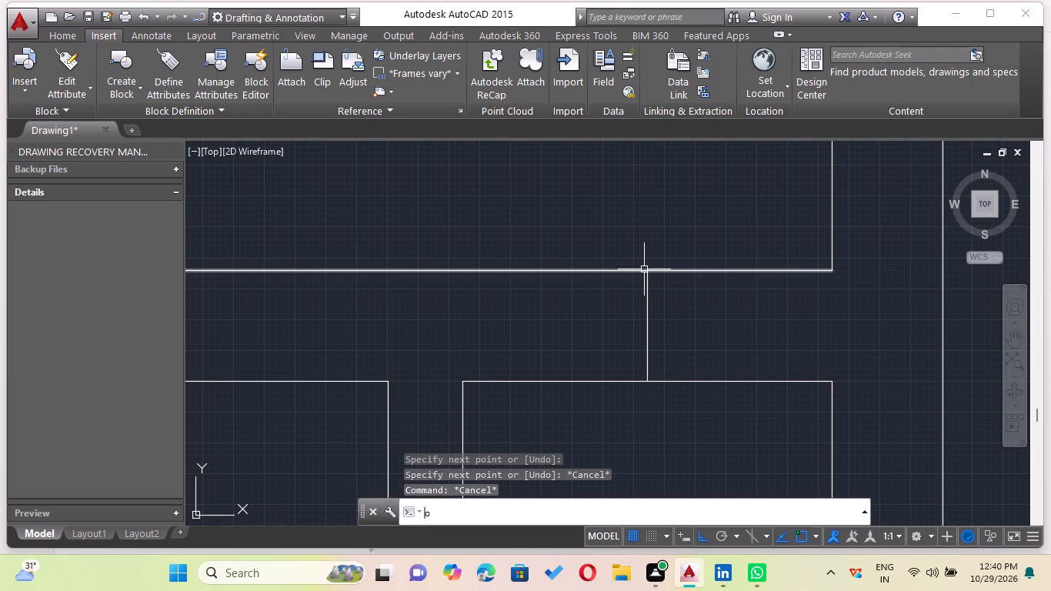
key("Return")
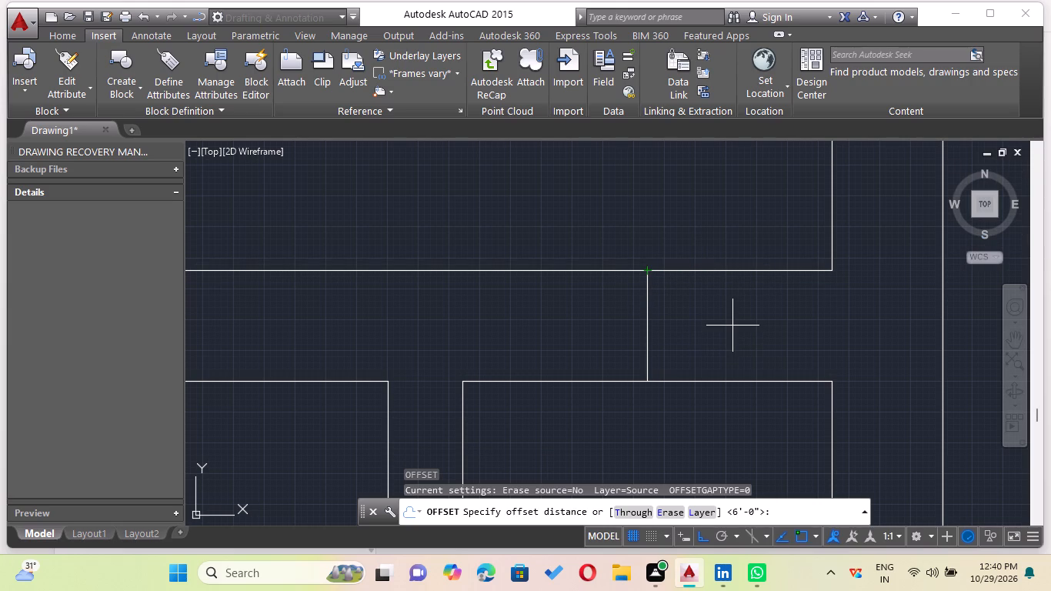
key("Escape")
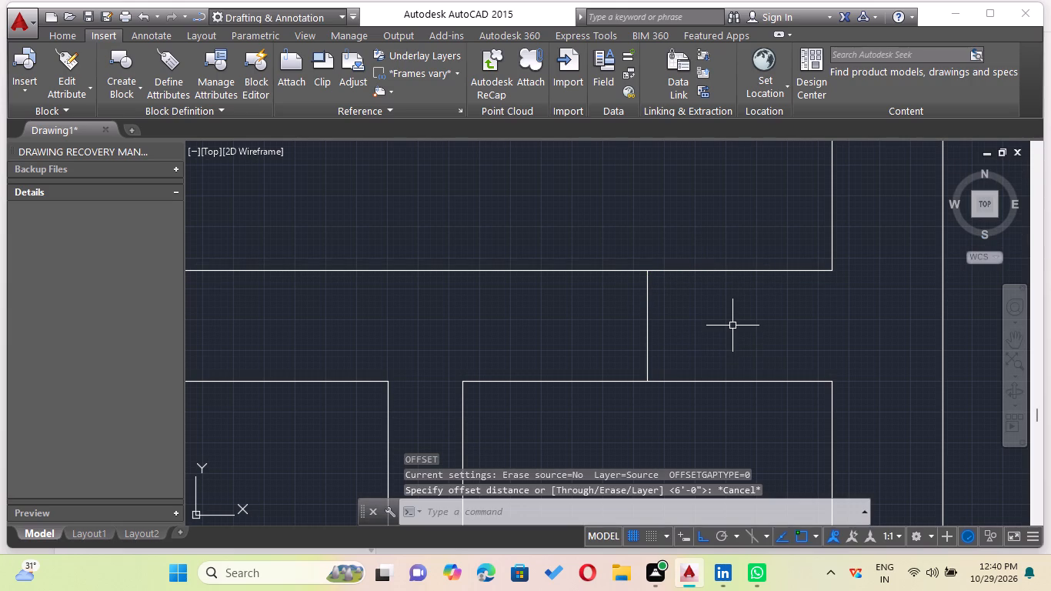
Offset the line across the bedroom–shaft wall by 1' to both sides to mark the window's ends.
key("o")
key("Return")
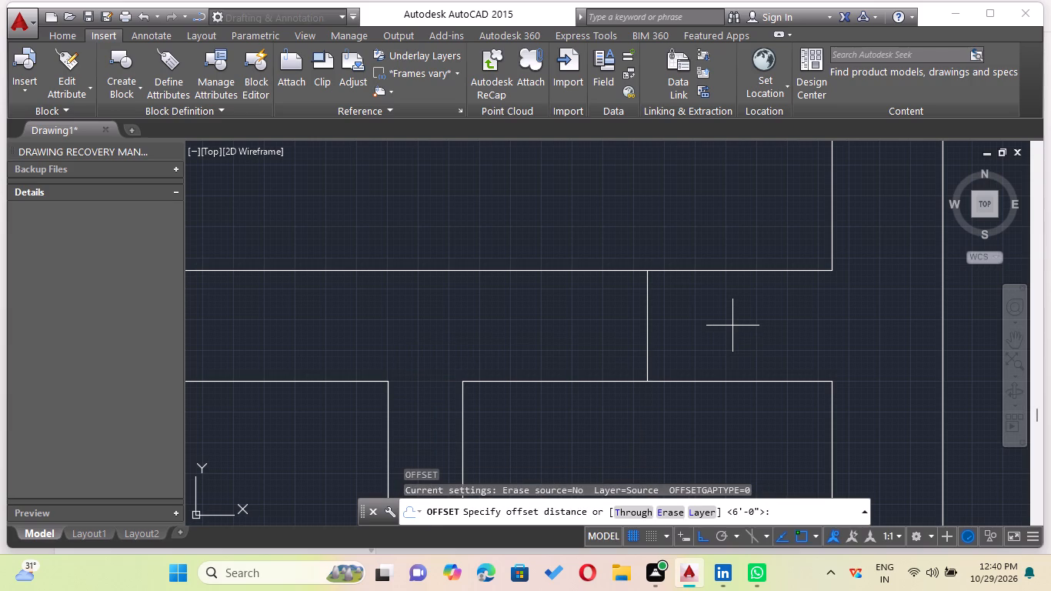
key("1")
key("apostrophe")
key("Return")
scroll(732, 326, "up", 1)
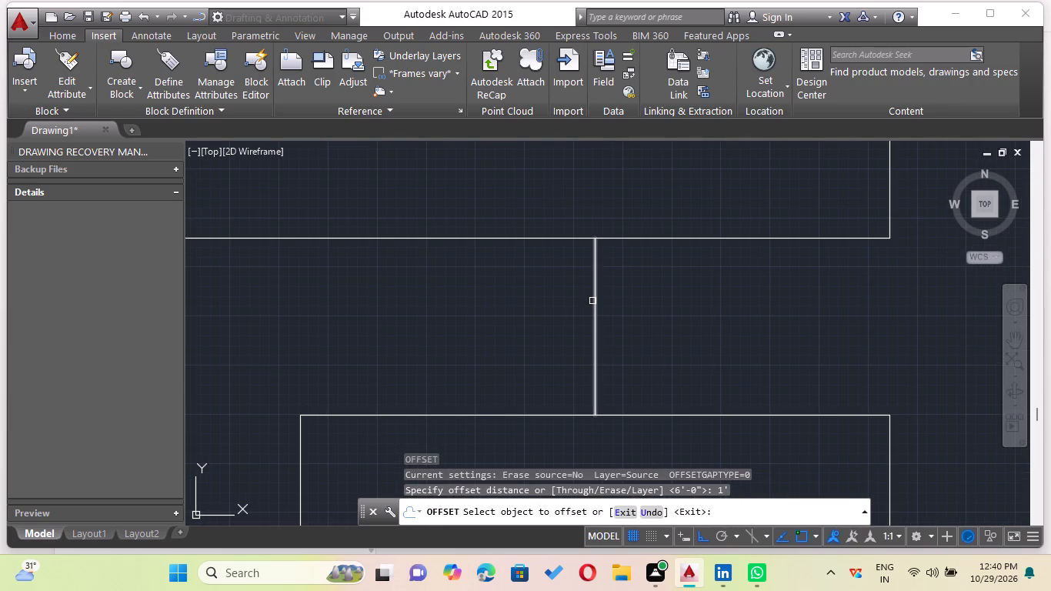
left_click(592, 301)
left_click(543, 311)
left_click(595, 321)
left_click(669, 322)
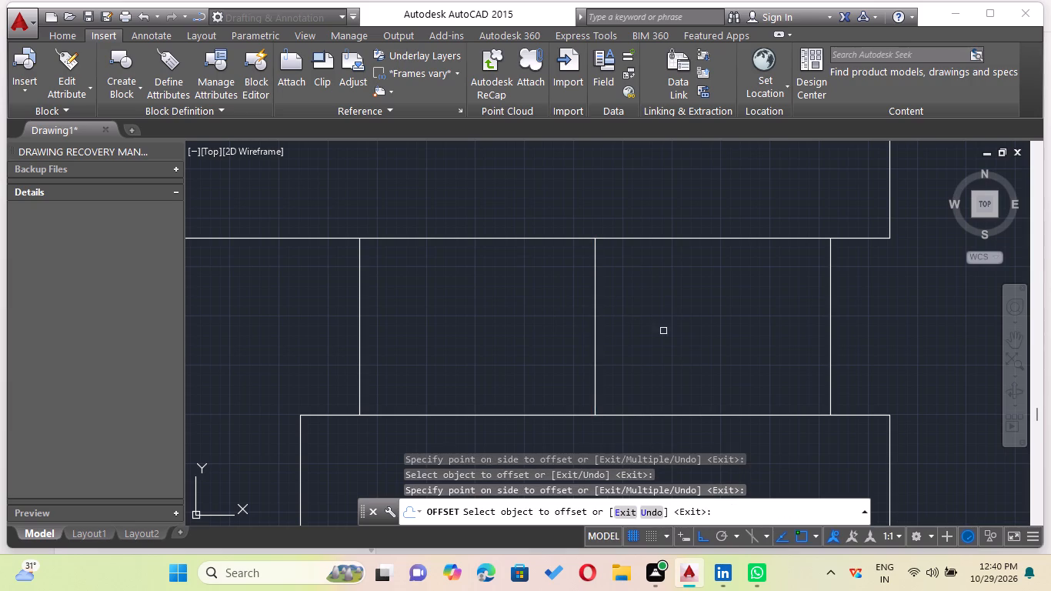
scroll(661, 341, "down", 2)
key("Escape")
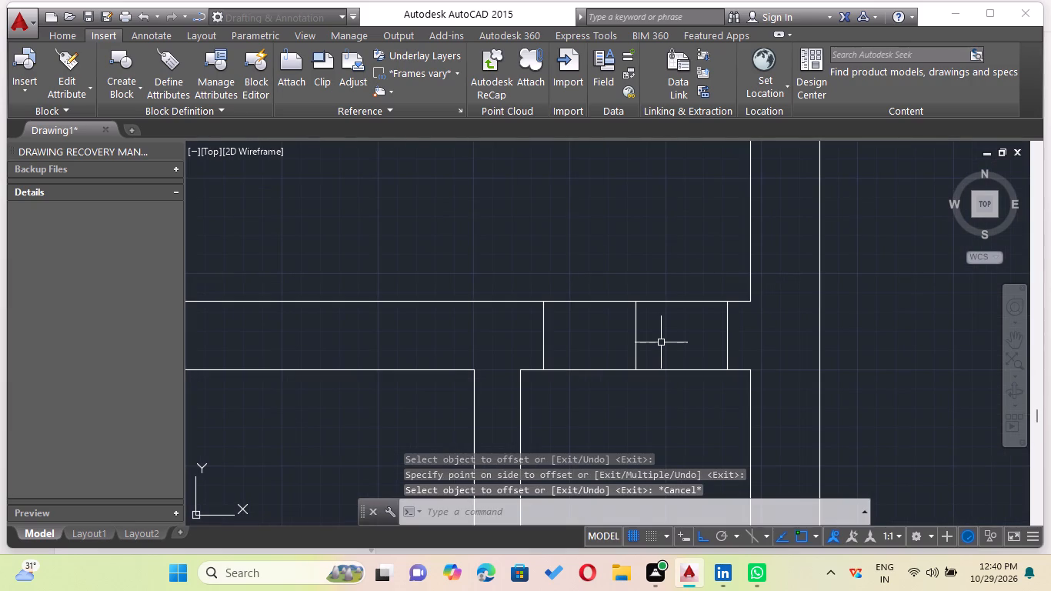
Draw a horizontal centre line along the wall's mid-thickness between the two window end lines.
key("l")
key("Return")
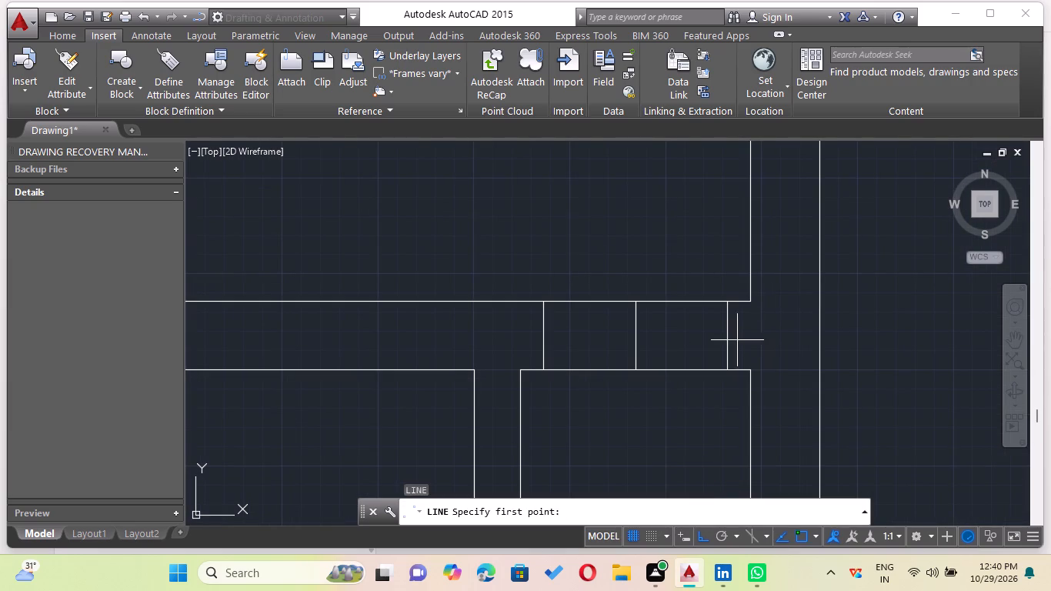
left_click_drag(728, 337, 688, 339)
scroll(549, 336, "up", 2)
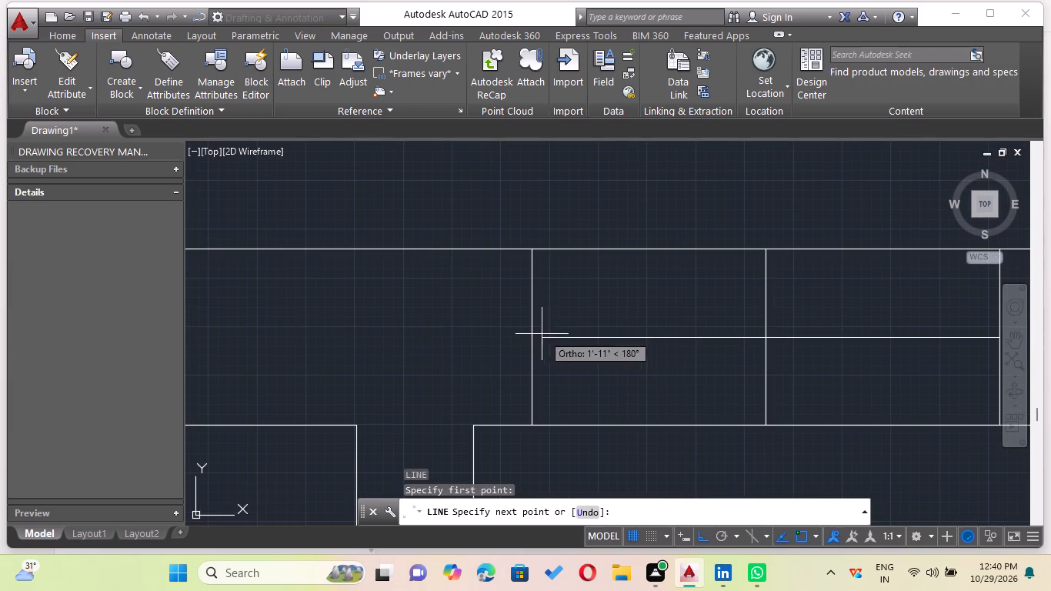
left_click(529, 335)
key("Escape")
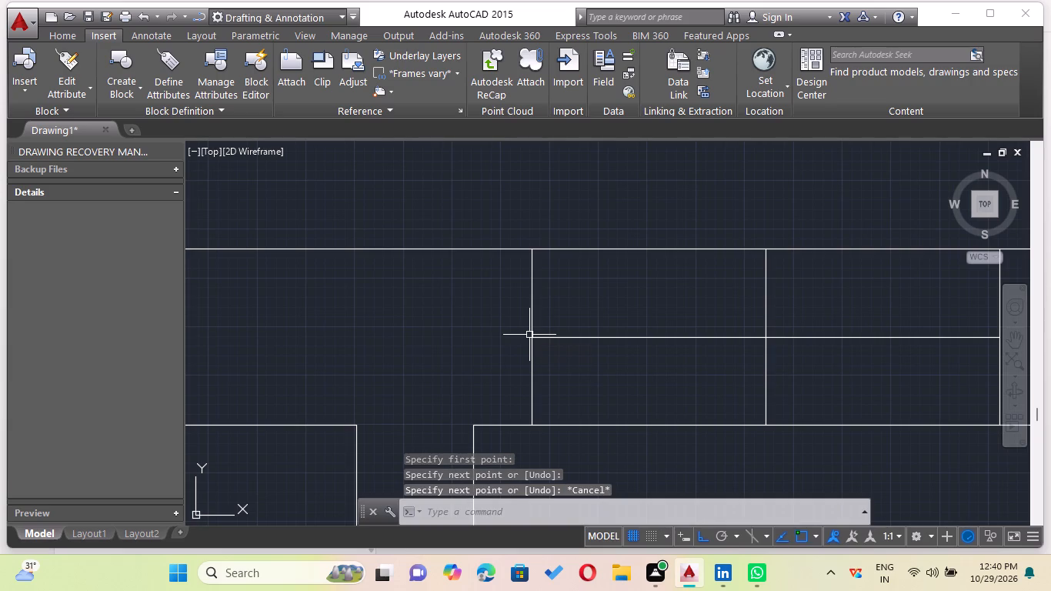
Offset the window's horizontal centre line by 1" to both the north and south sides.
key("o")
key("Return")
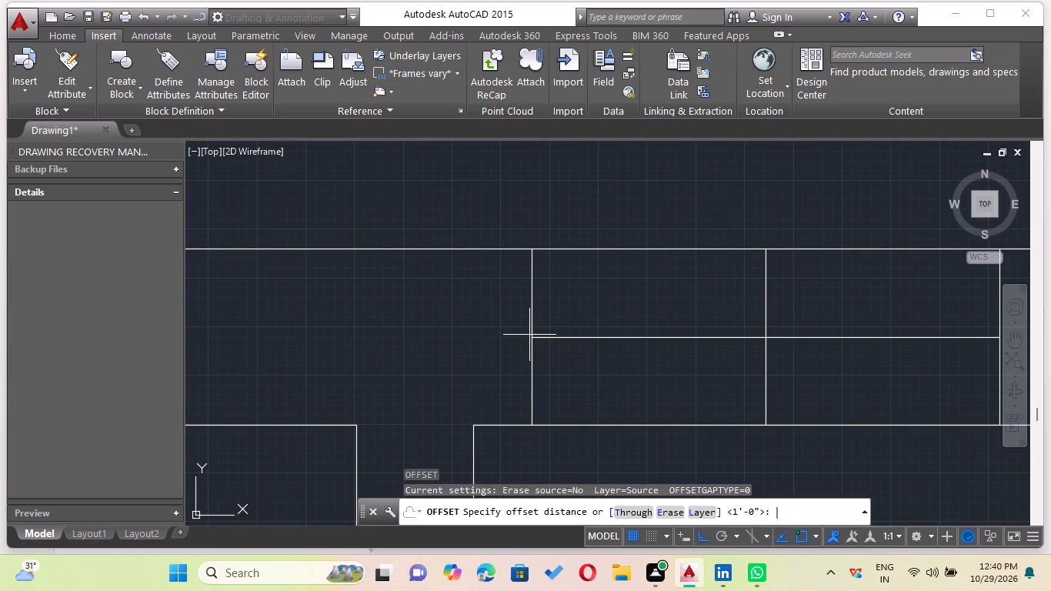
key("1")
key("shift+quotedbl")
key("Return")
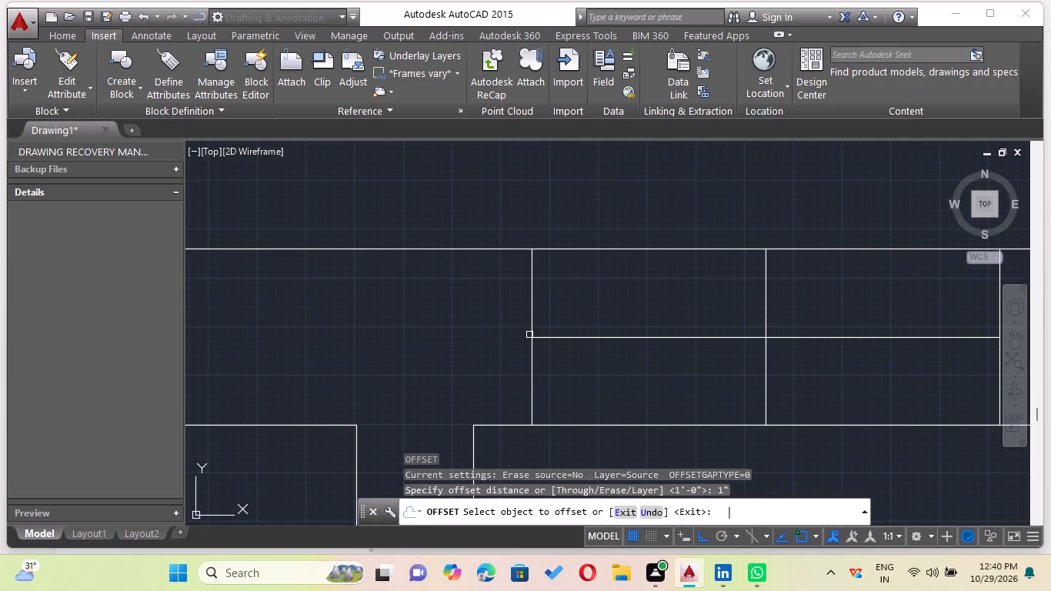
left_click_drag(585, 339, 597, 321)
left_click(629, 274)
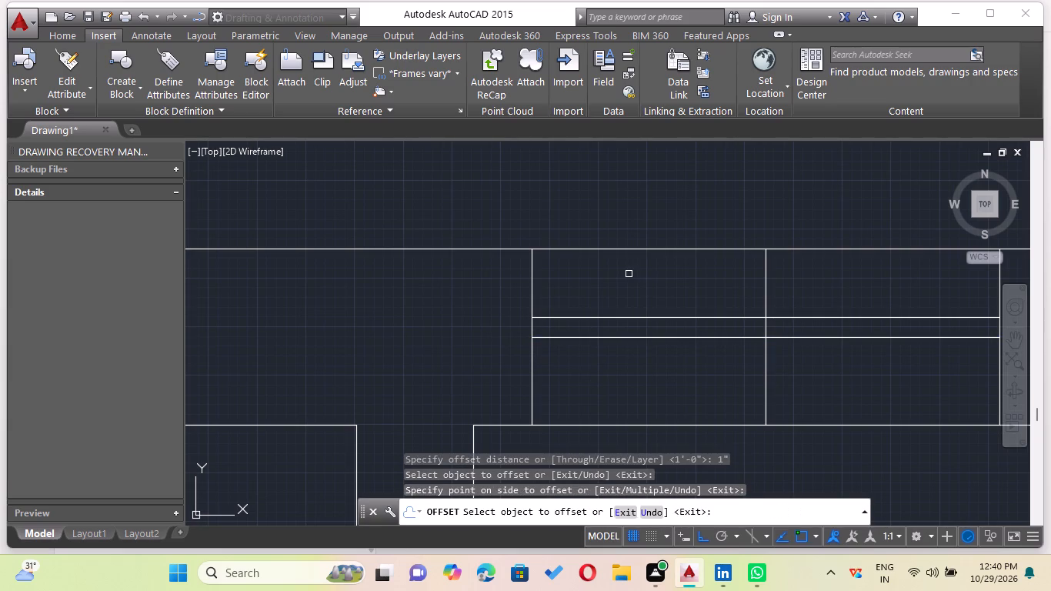
left_click(637, 338)
left_click(642, 361)
scroll(645, 359, "down", 1)
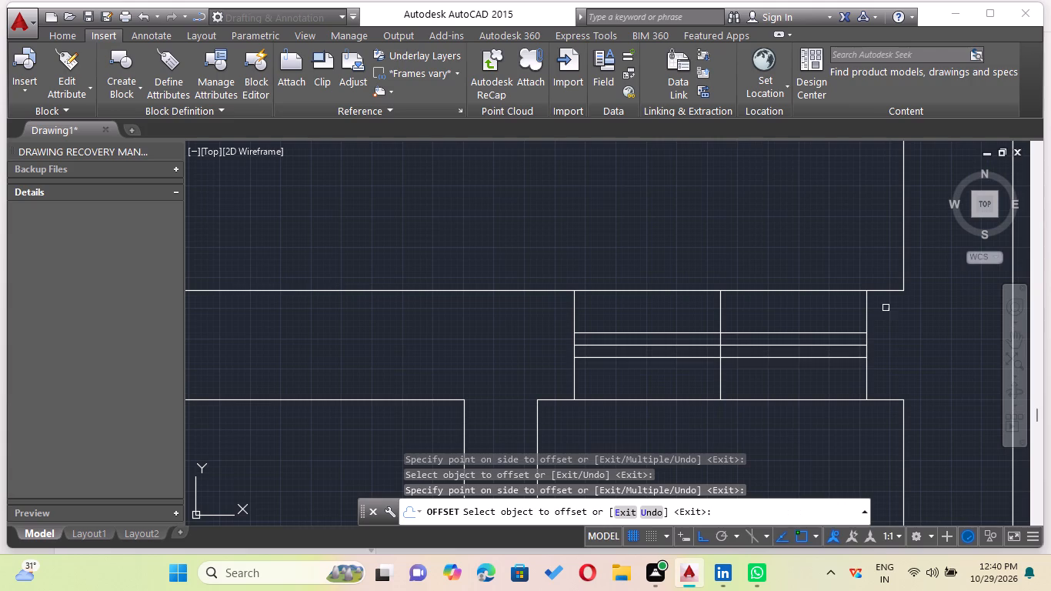
Offset the window's east and west end lines outward by 1" to form the frame ends.
left_click(869, 309)
left_click(891, 316)
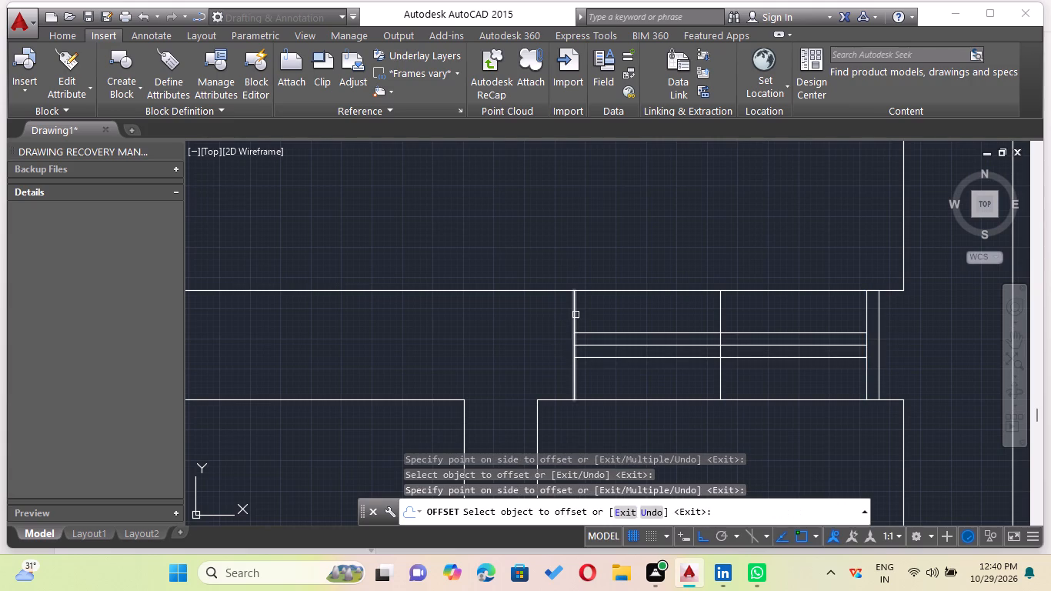
left_click(576, 315)
left_click(569, 312)
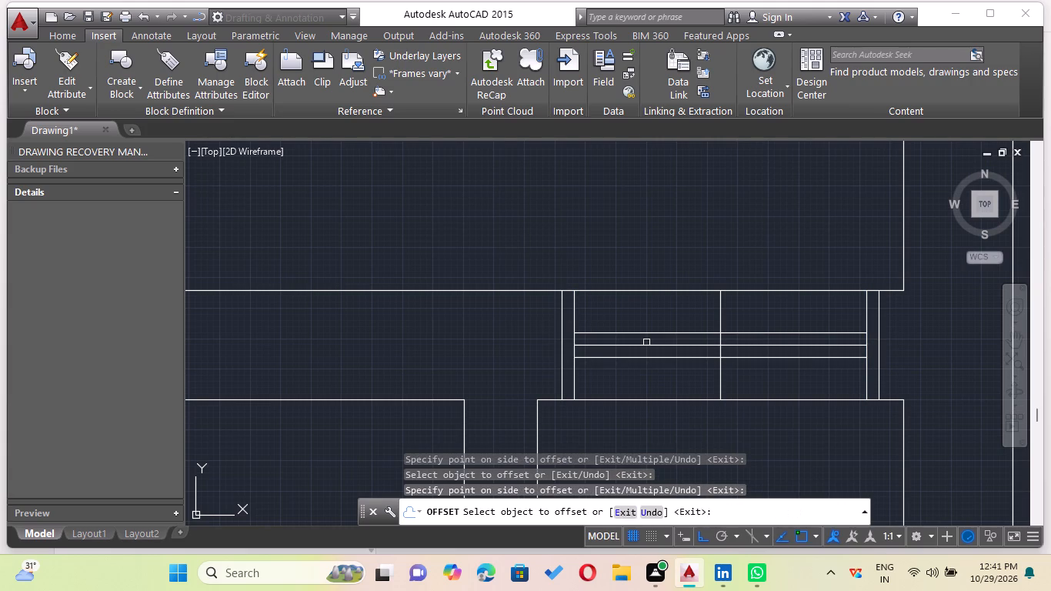
key("Escape")
Erase the window's horizontal centre line and the vertical middle line used as guides.
left_click(632, 347)
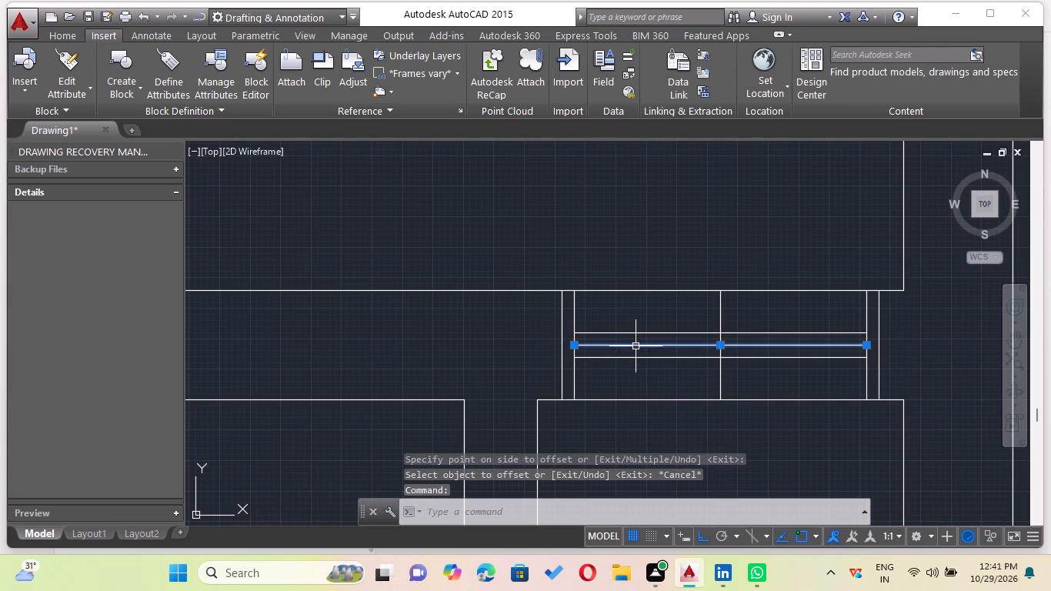
left_click(718, 304)
key("Delete")
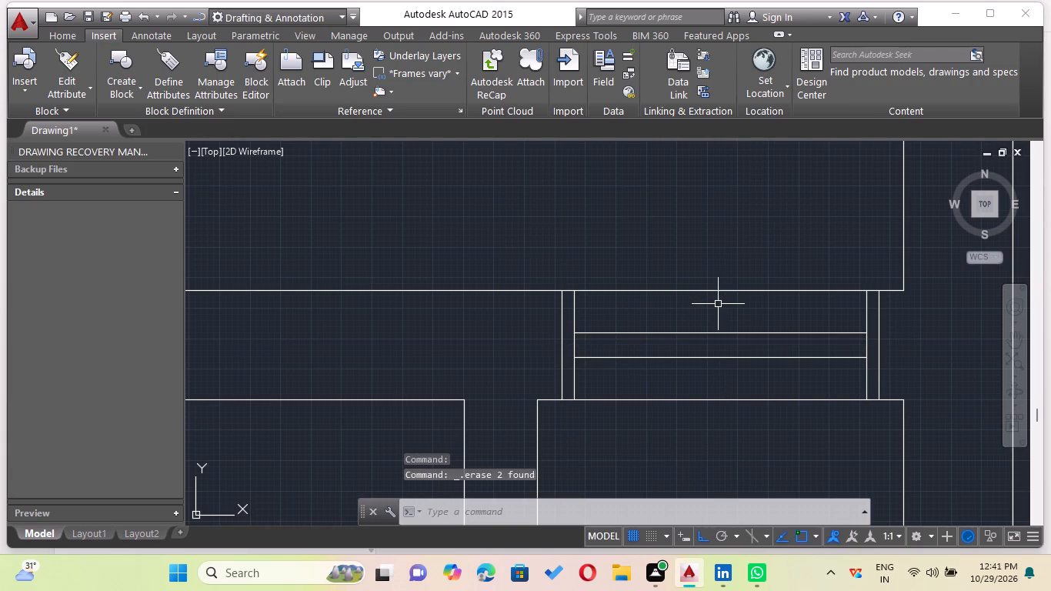
Examine the copied house plan around the new bedroom window and as a whole.
scroll(726, 331, "down", 3)
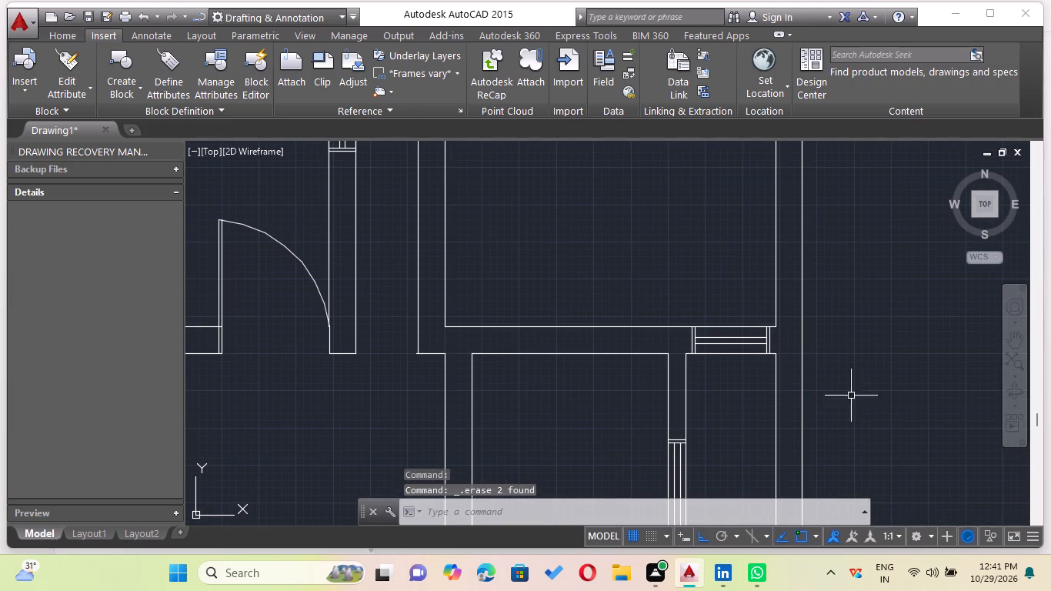
middle_click_drag(754, 428, 614, 322)
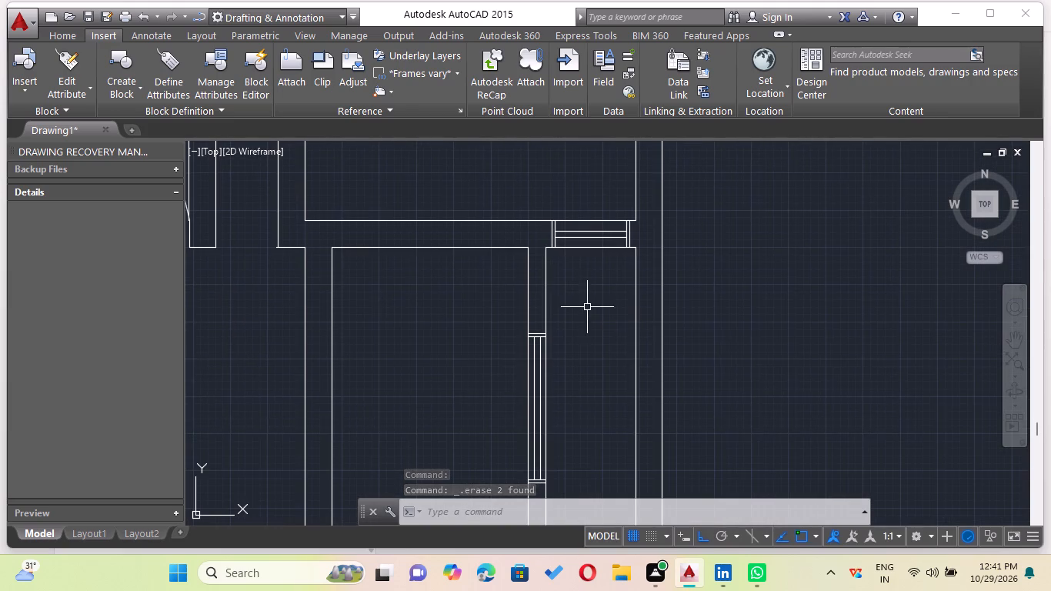
scroll(571, 325, "down", 1)
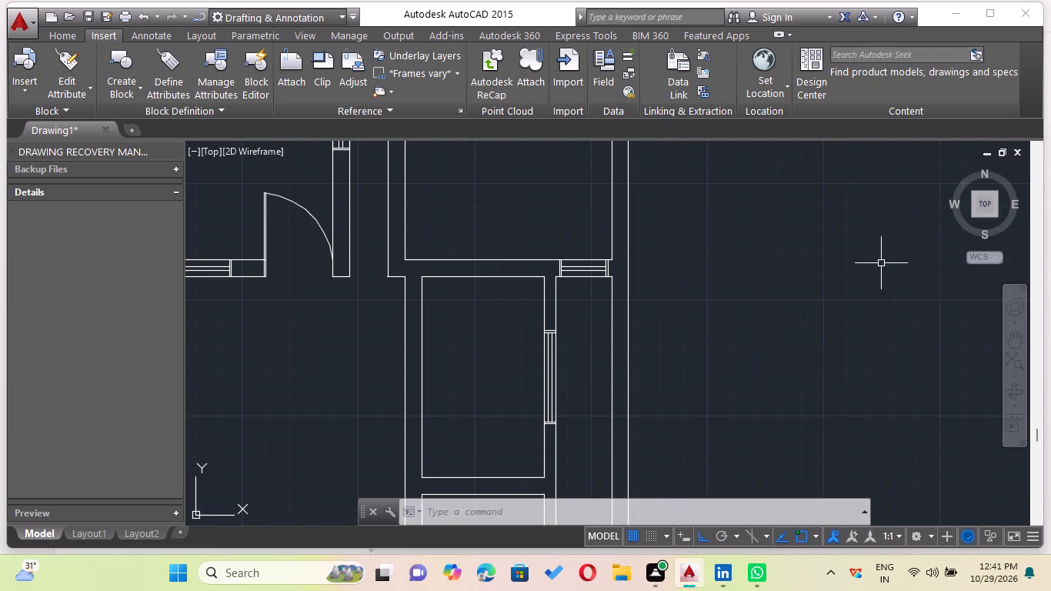
scroll(461, 201, "down", 3)
middle_click_drag(603, 259, 606, 262)
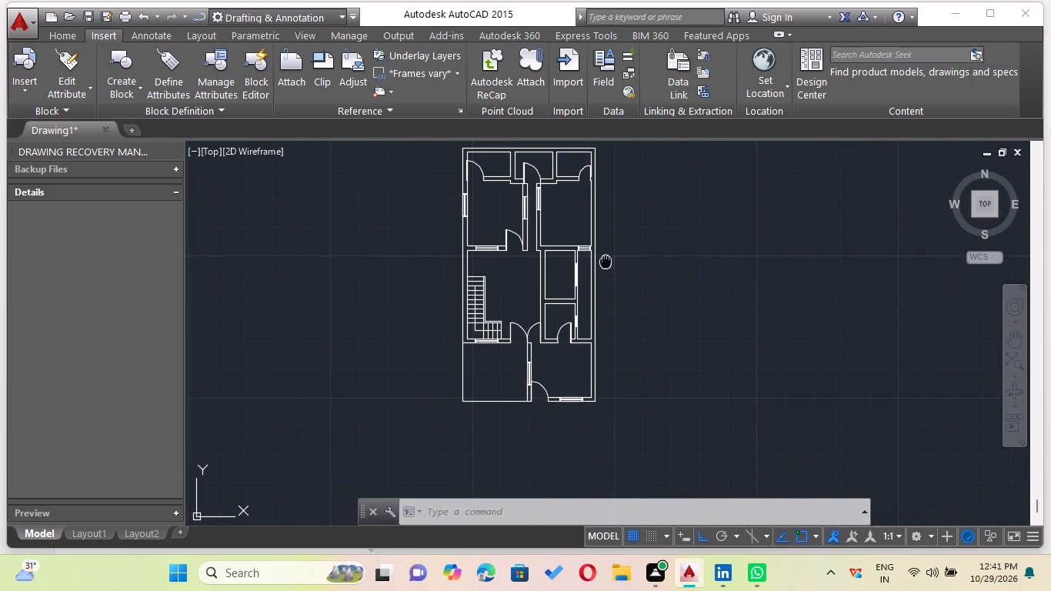
middle_click_drag(606, 262, 584, 445)
middle_click_drag(564, 421, 549, 330)
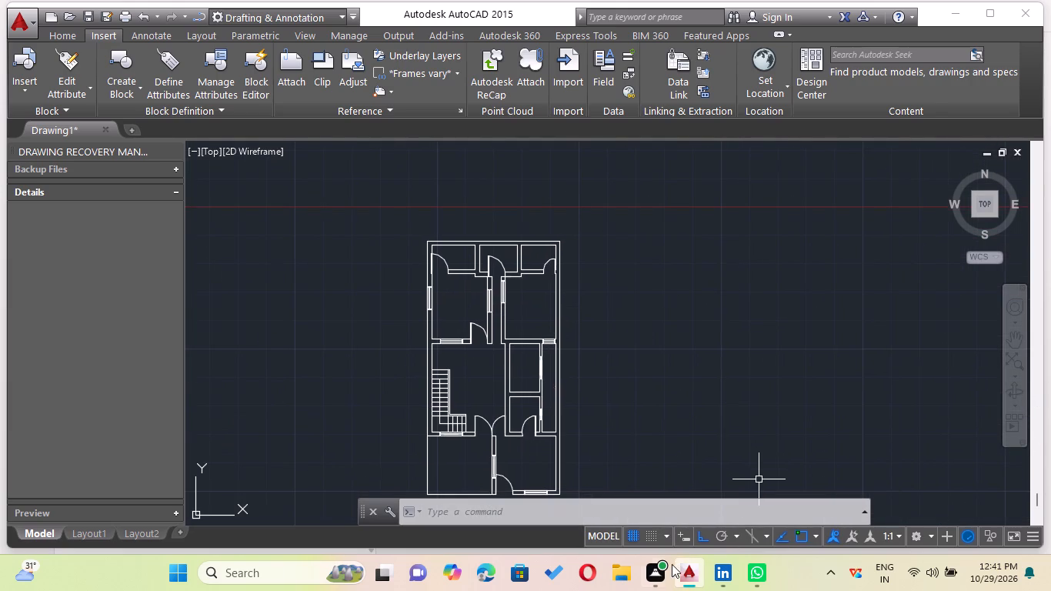
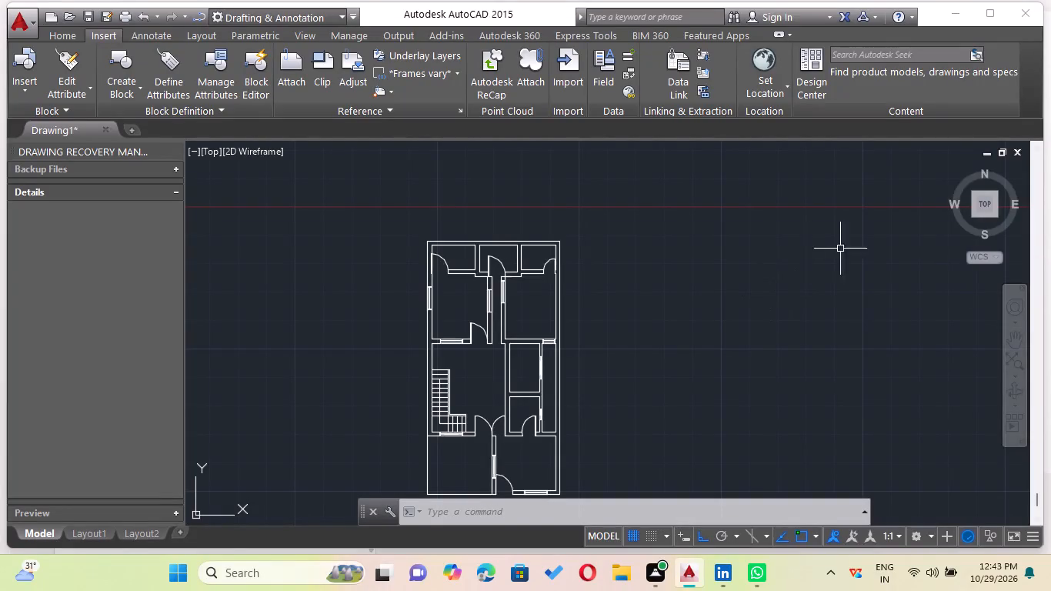
Examine the copied house plan from the bedrooms to the front rooms, and compare it with the original plan inside the compound wall.
scroll(576, 283, "down", 1)
middle_click(604, 320)
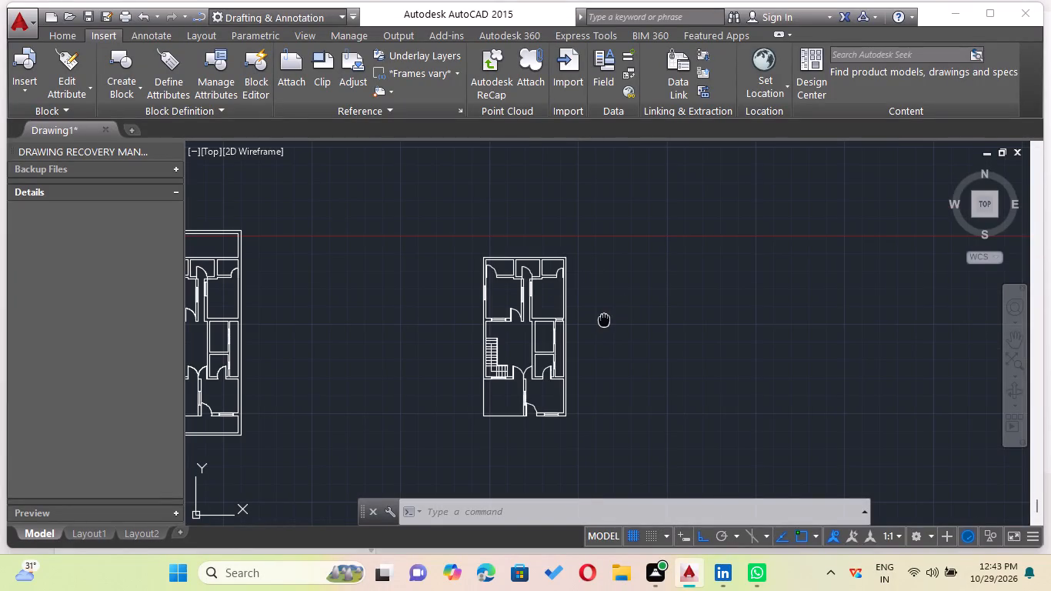
scroll(519, 288, "up", 4)
scroll(566, 353, "down", 2)
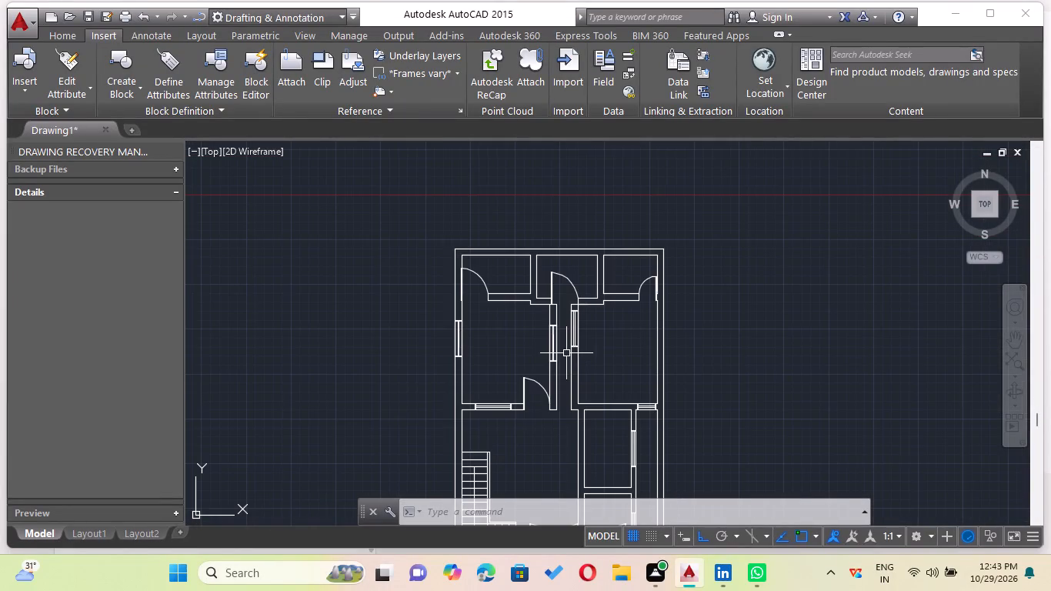
middle_click_drag(714, 415, 616, 272)
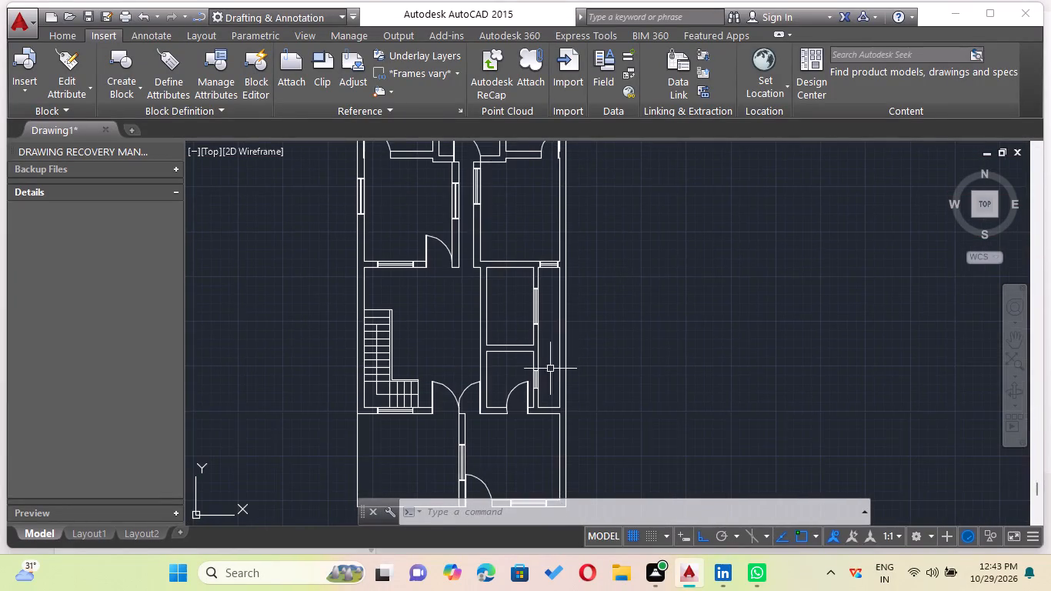
scroll(525, 352, "up", 1)
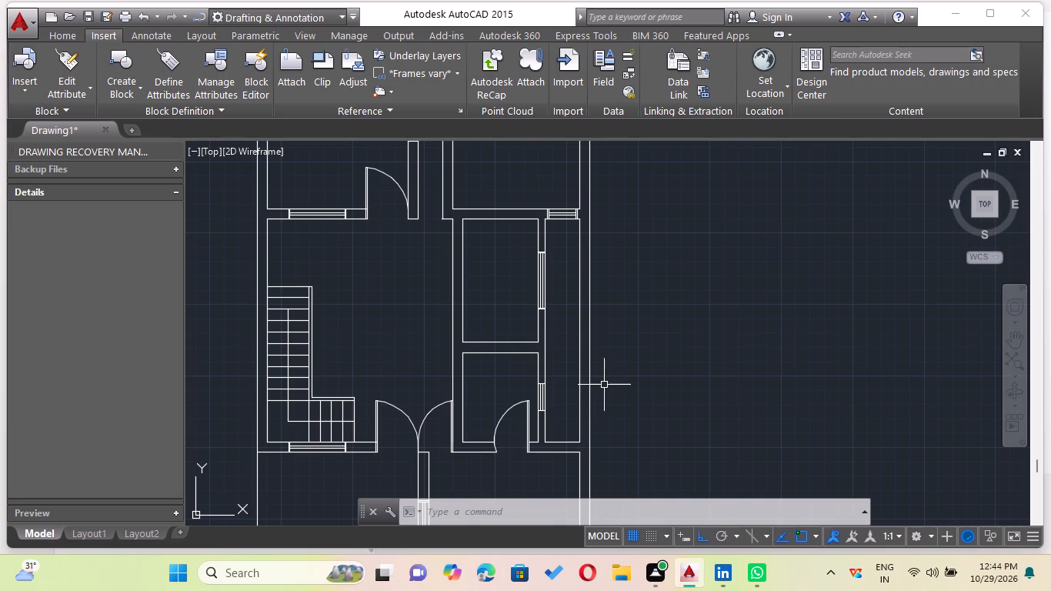
scroll(619, 360, "down", 1)
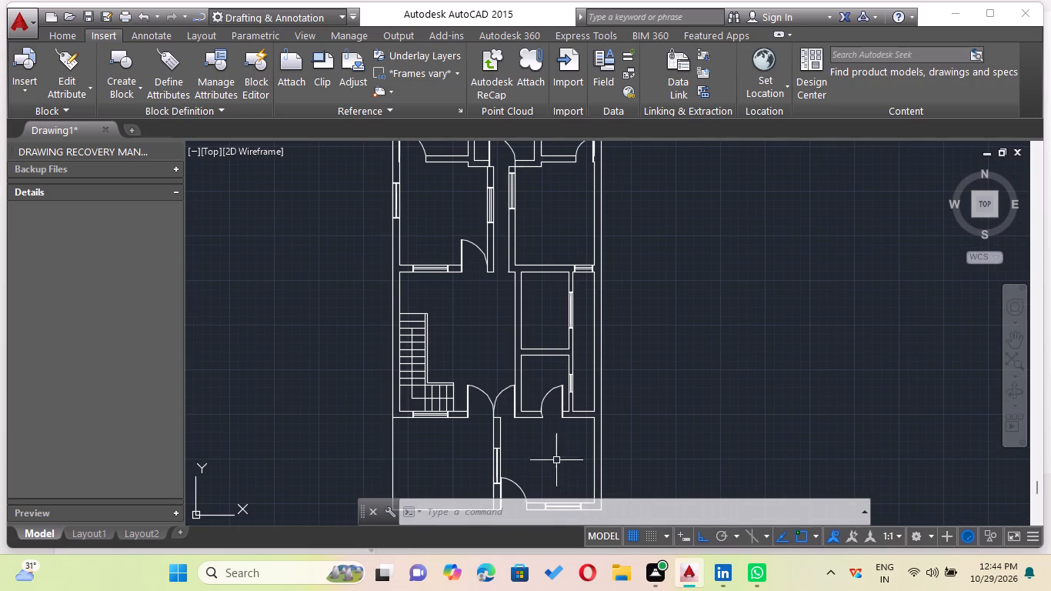
middle_click_drag(563, 355, 563, 302)
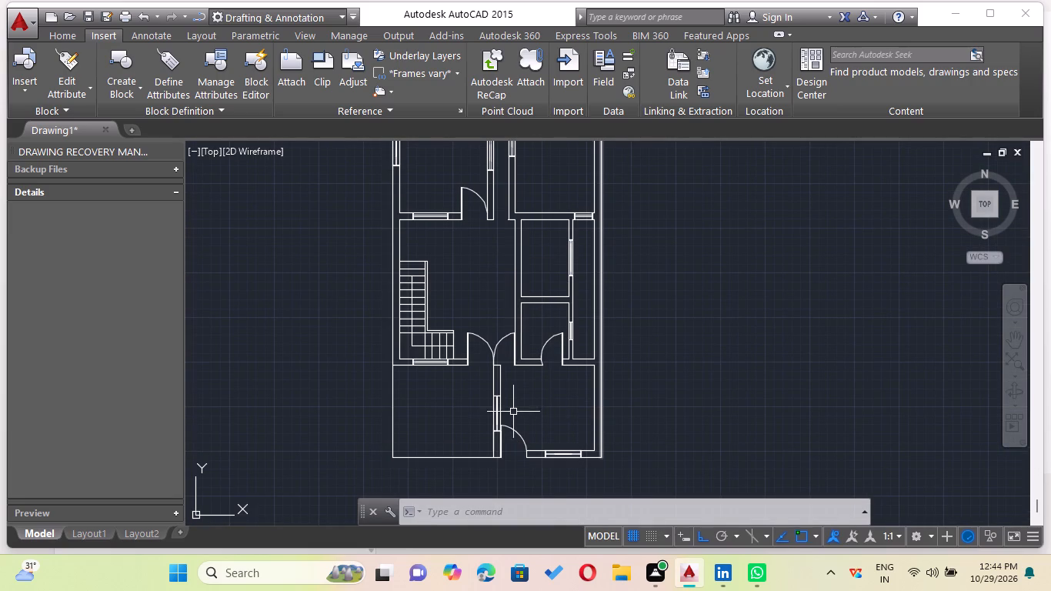
scroll(630, 421, "down", 2)
middle_click_drag(631, 421, 630, 358)
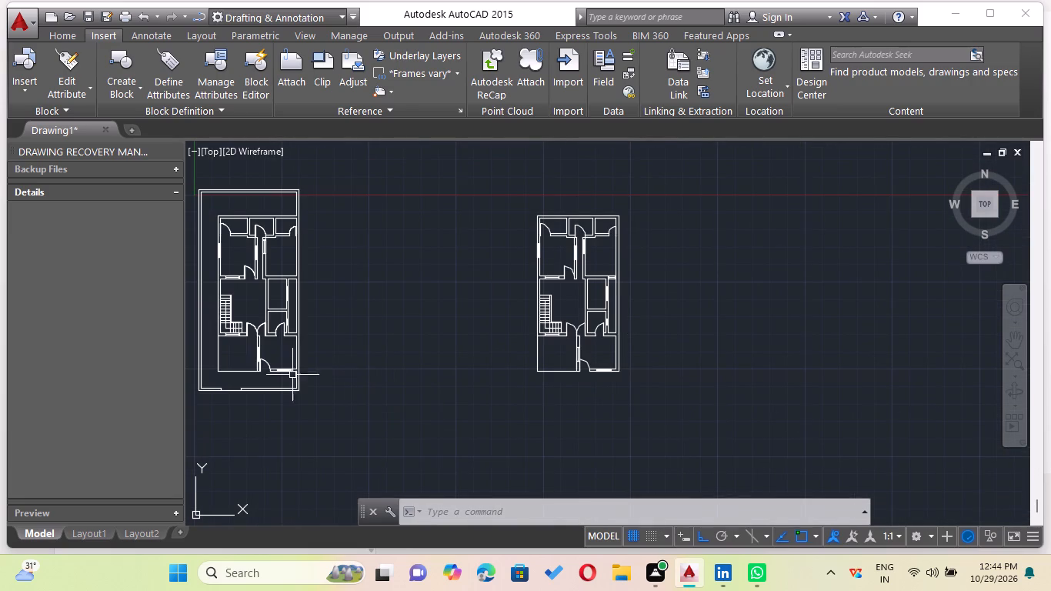
middle_click_drag(301, 366, 479, 375)
scroll(541, 345, "up", 1)
scroll(462, 346, "down", 1)
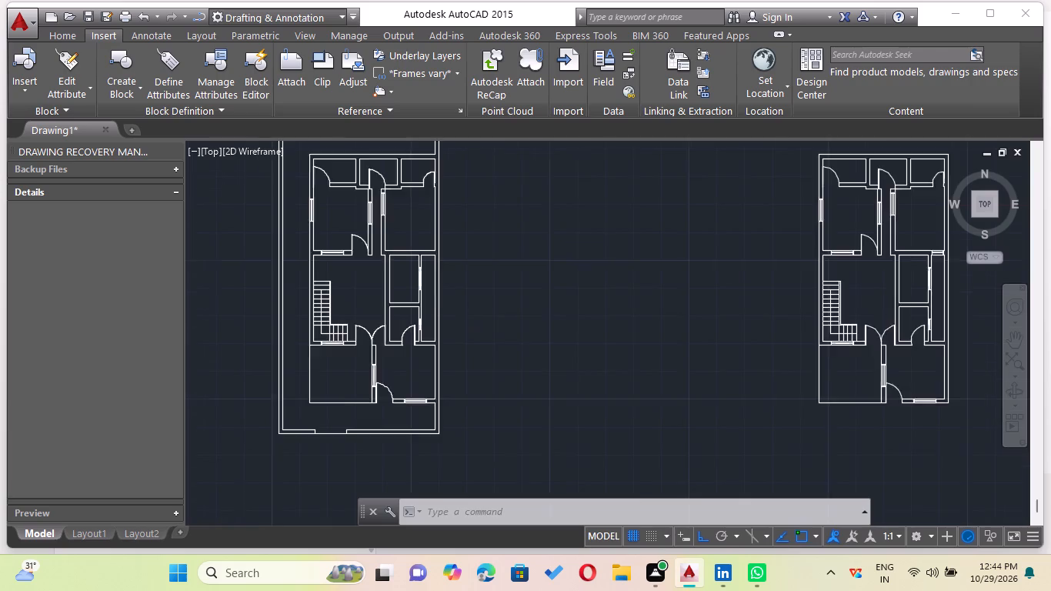
left_click(306, 182)
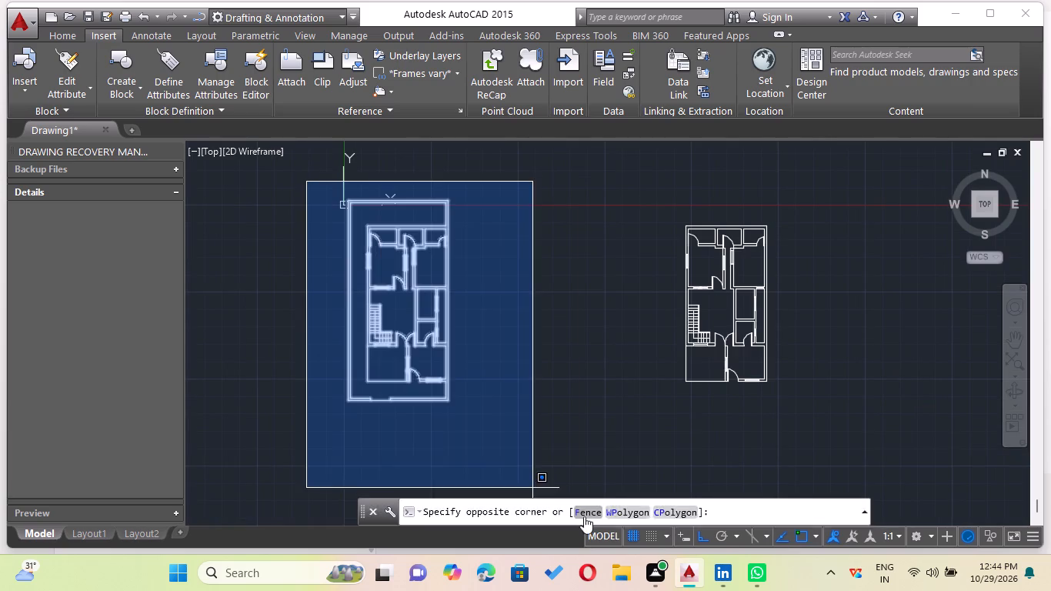
left_click(528, 440)
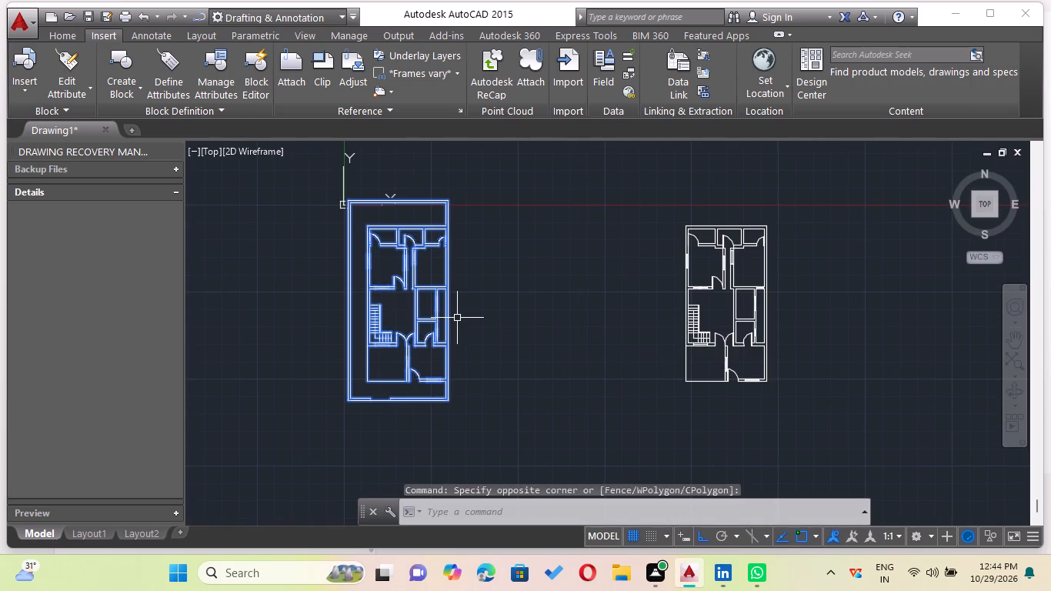
key("Escape")
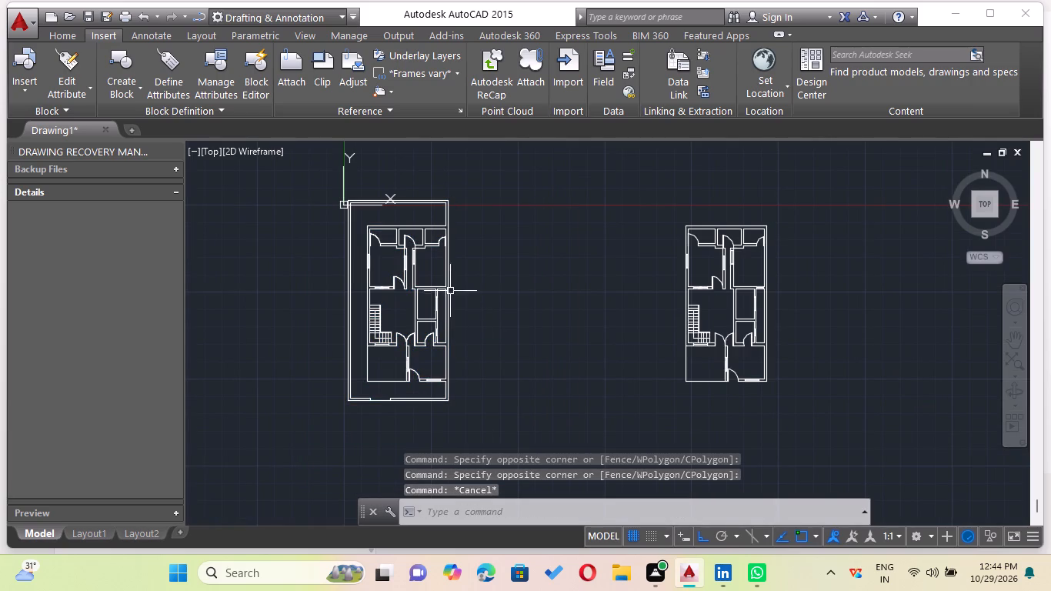
middle_click_drag(580, 372, 510, 387)
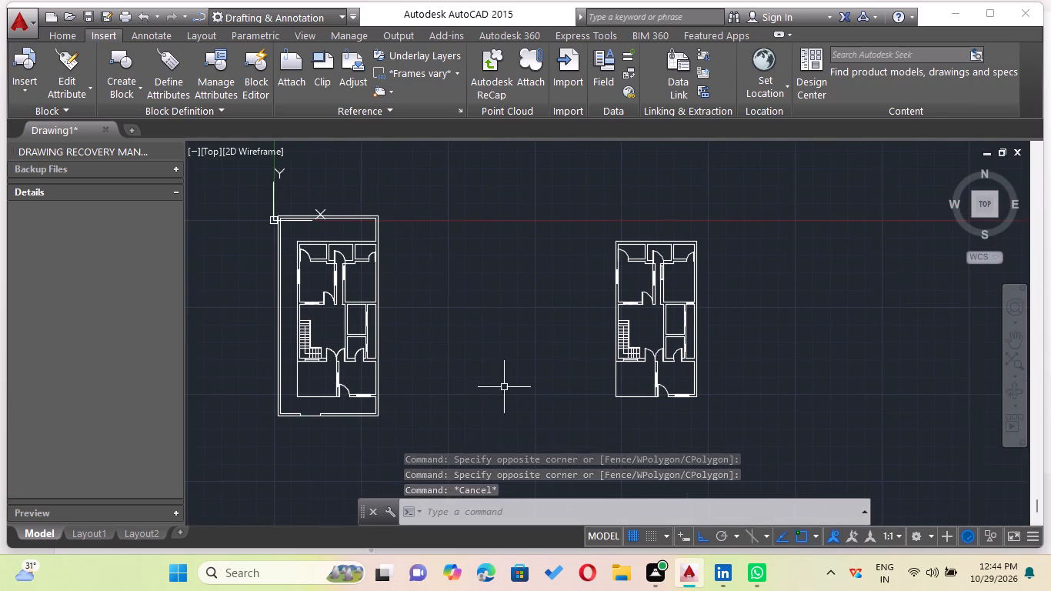
scroll(493, 387, "down", 1)
scroll(317, 265, "up", 3)
scroll(591, 361, "down", 3)
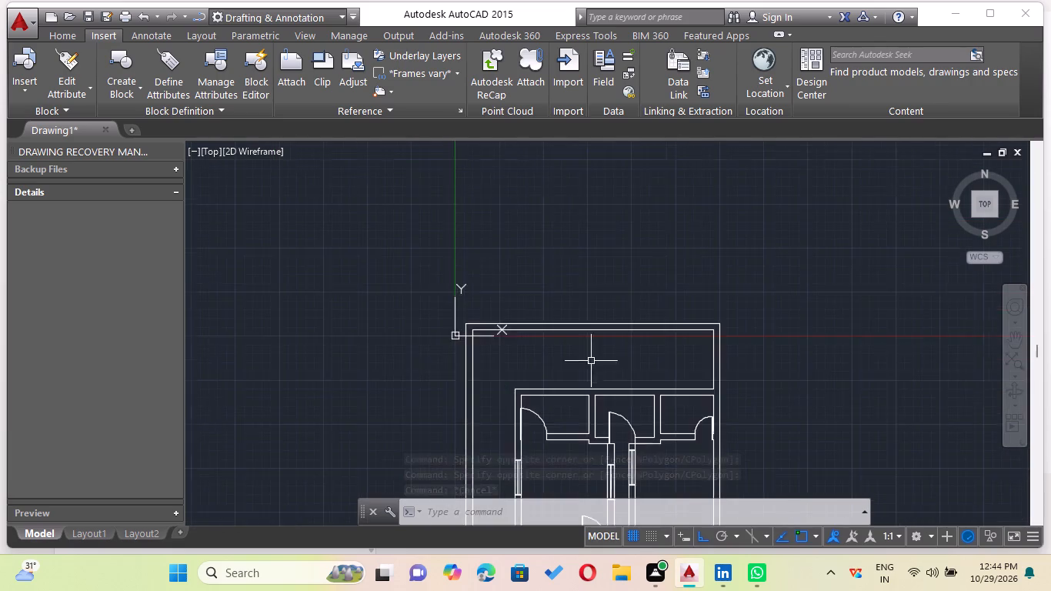
middle_click_drag(589, 371, 464, 282)
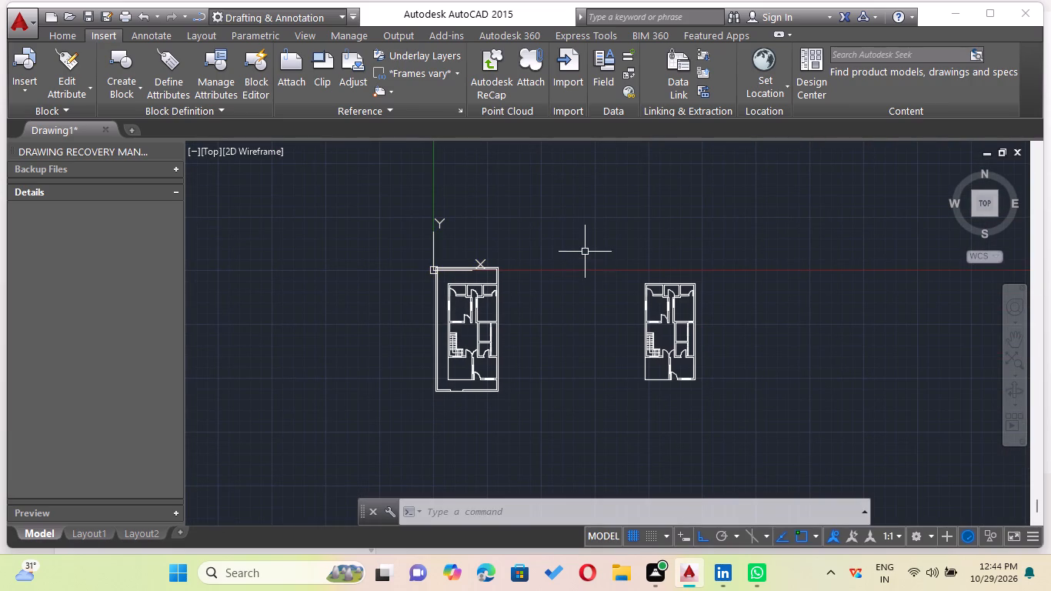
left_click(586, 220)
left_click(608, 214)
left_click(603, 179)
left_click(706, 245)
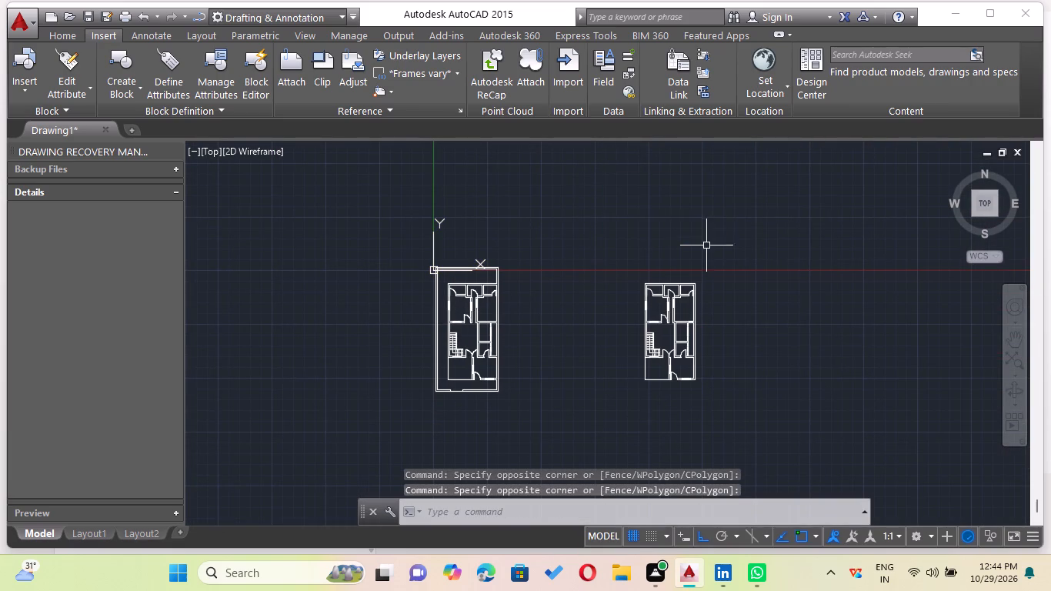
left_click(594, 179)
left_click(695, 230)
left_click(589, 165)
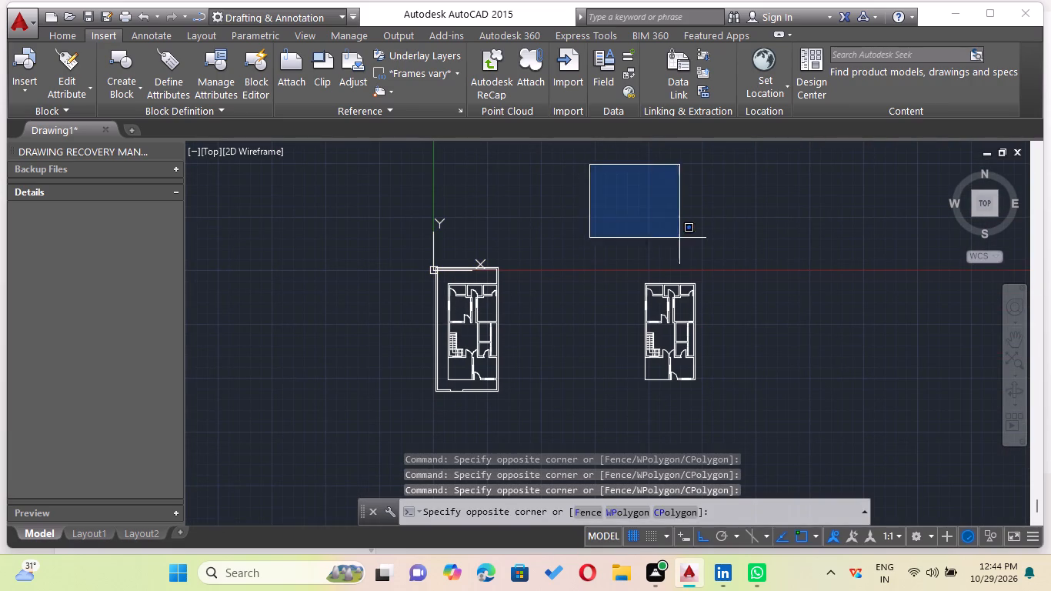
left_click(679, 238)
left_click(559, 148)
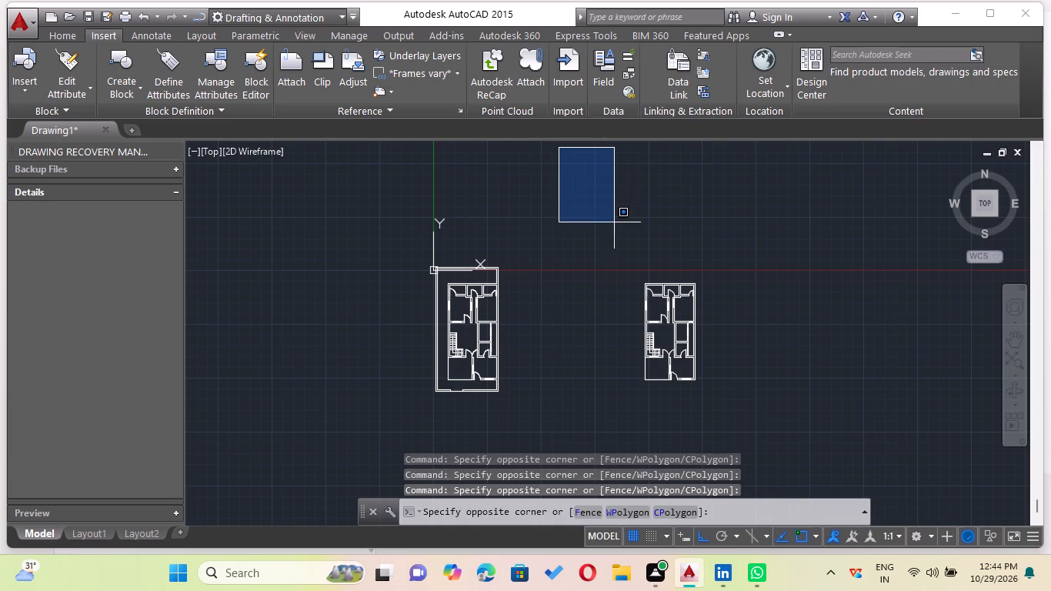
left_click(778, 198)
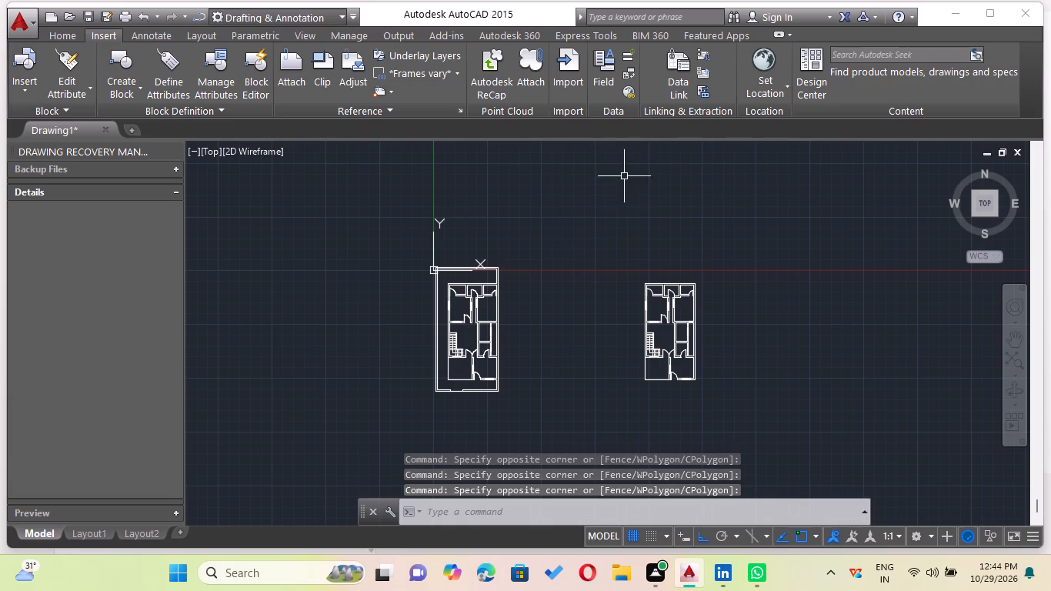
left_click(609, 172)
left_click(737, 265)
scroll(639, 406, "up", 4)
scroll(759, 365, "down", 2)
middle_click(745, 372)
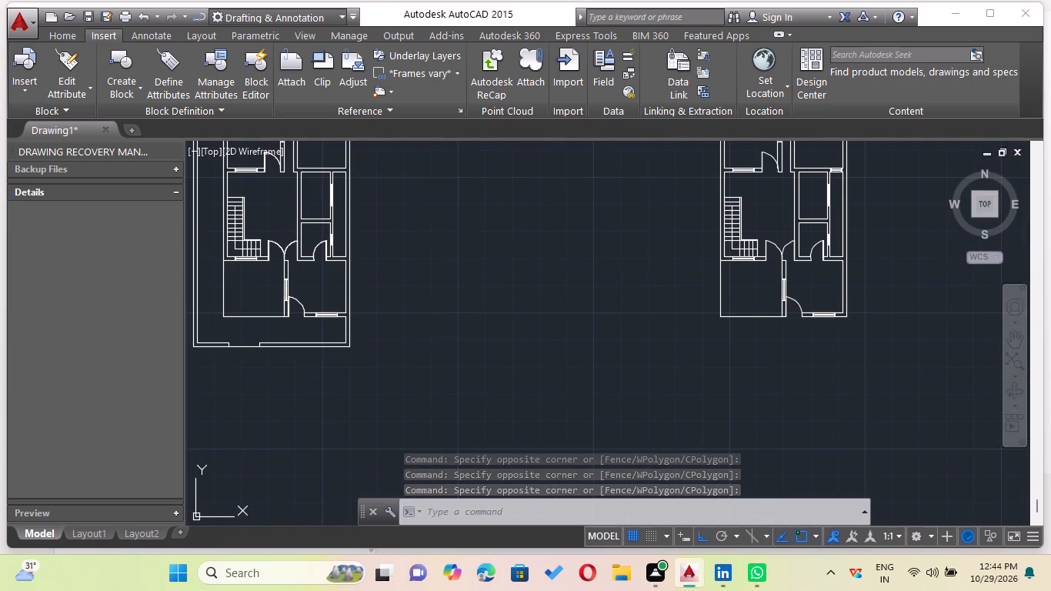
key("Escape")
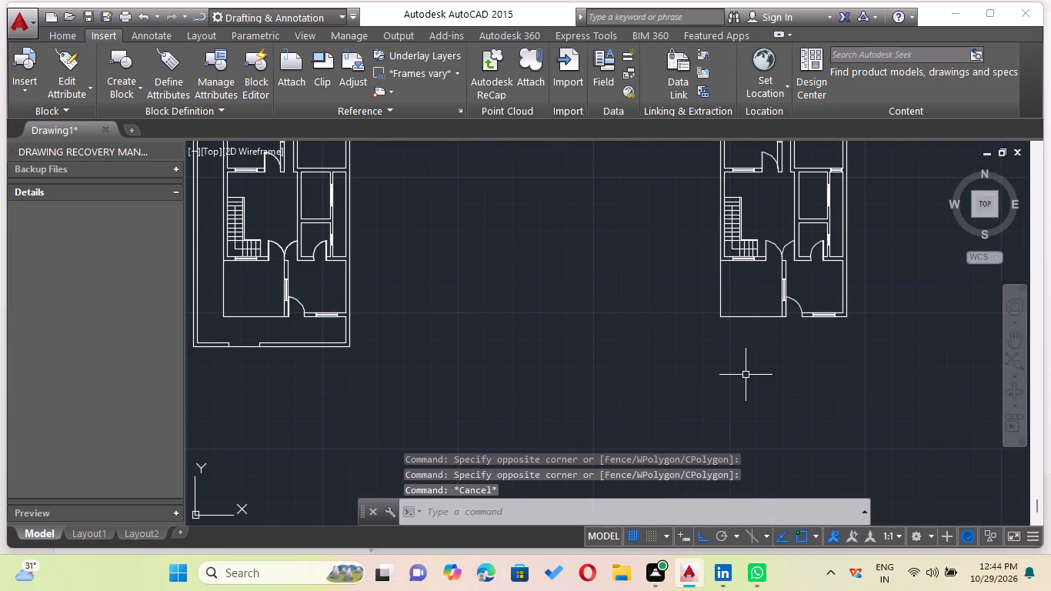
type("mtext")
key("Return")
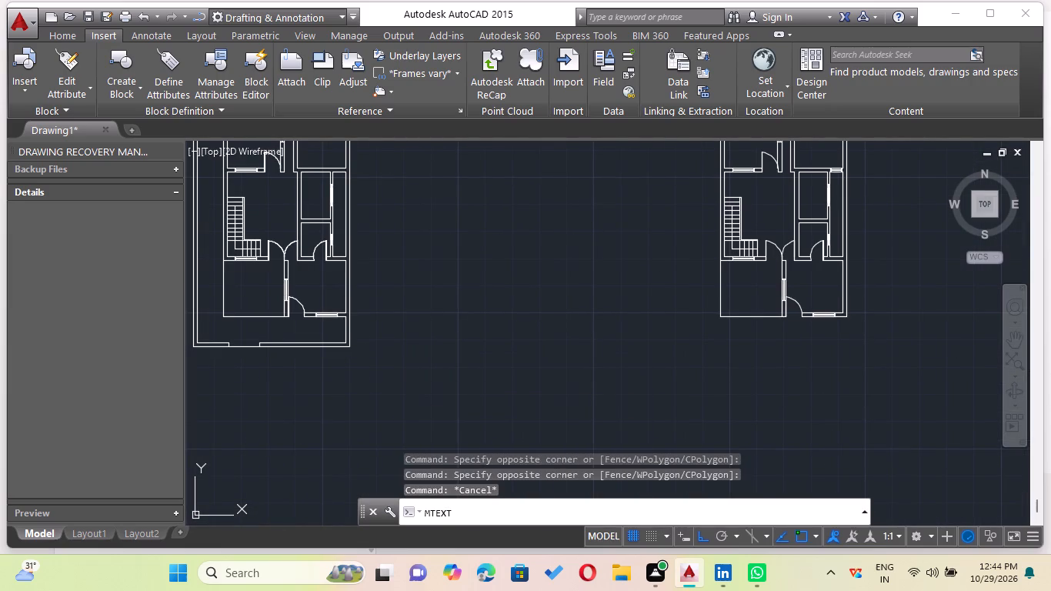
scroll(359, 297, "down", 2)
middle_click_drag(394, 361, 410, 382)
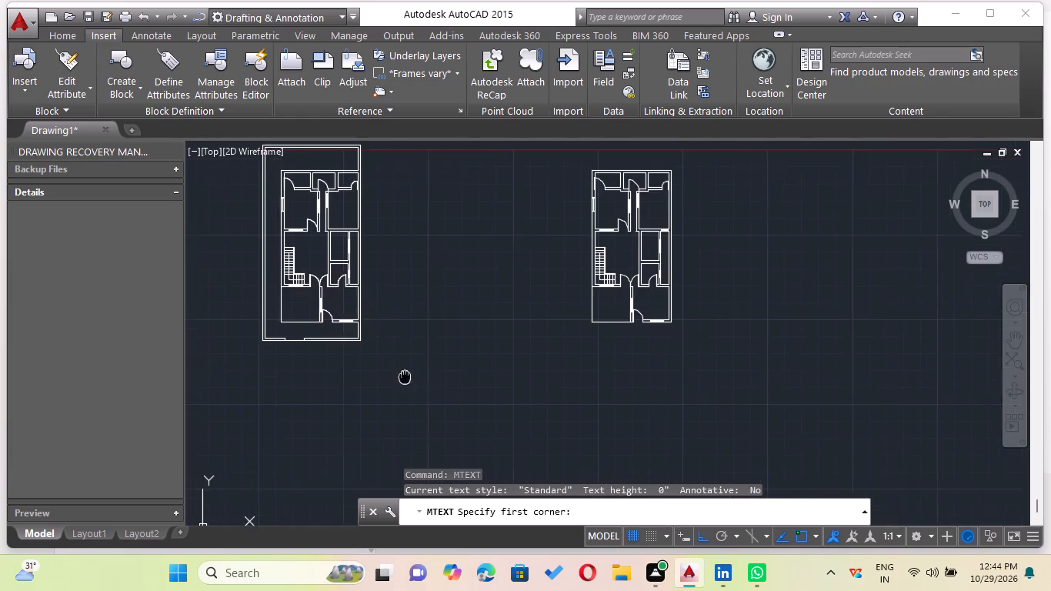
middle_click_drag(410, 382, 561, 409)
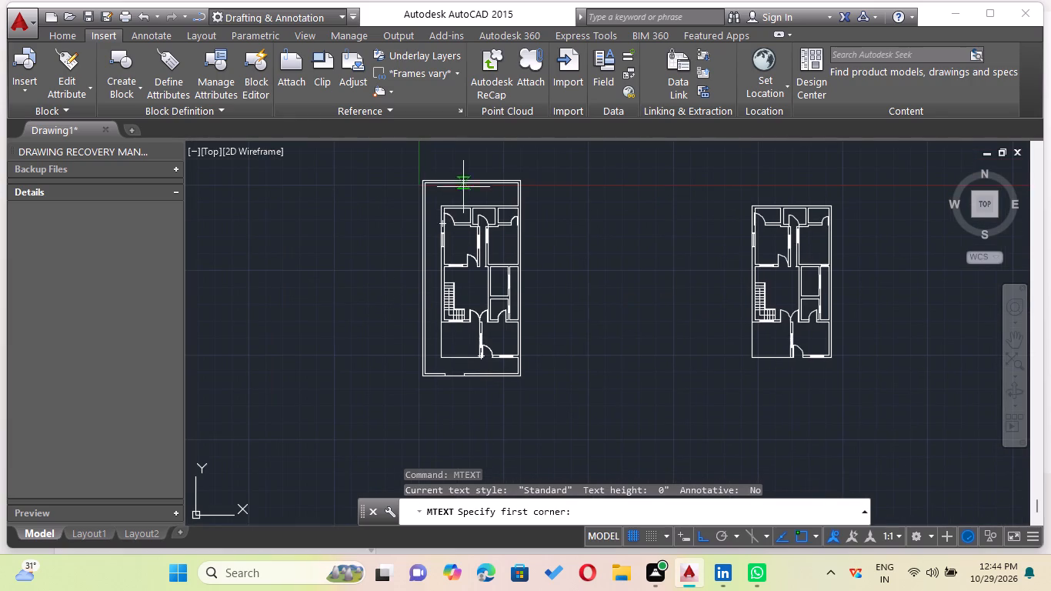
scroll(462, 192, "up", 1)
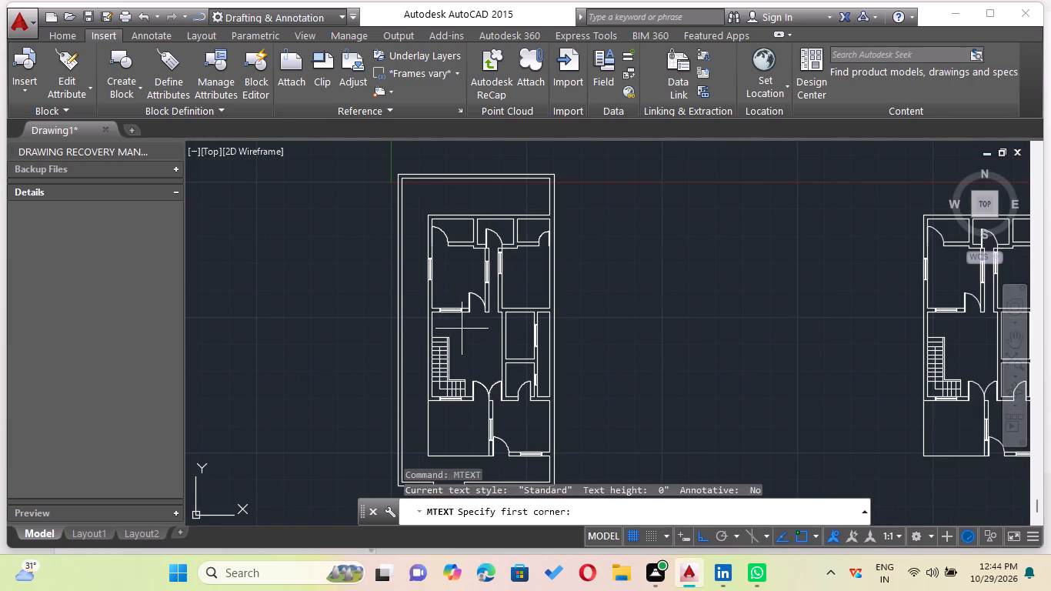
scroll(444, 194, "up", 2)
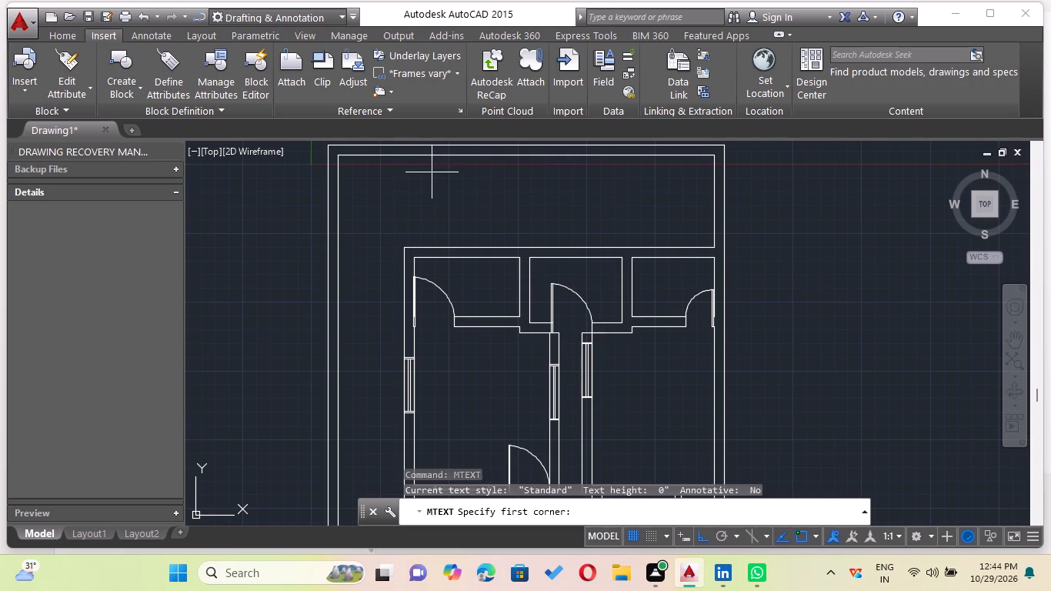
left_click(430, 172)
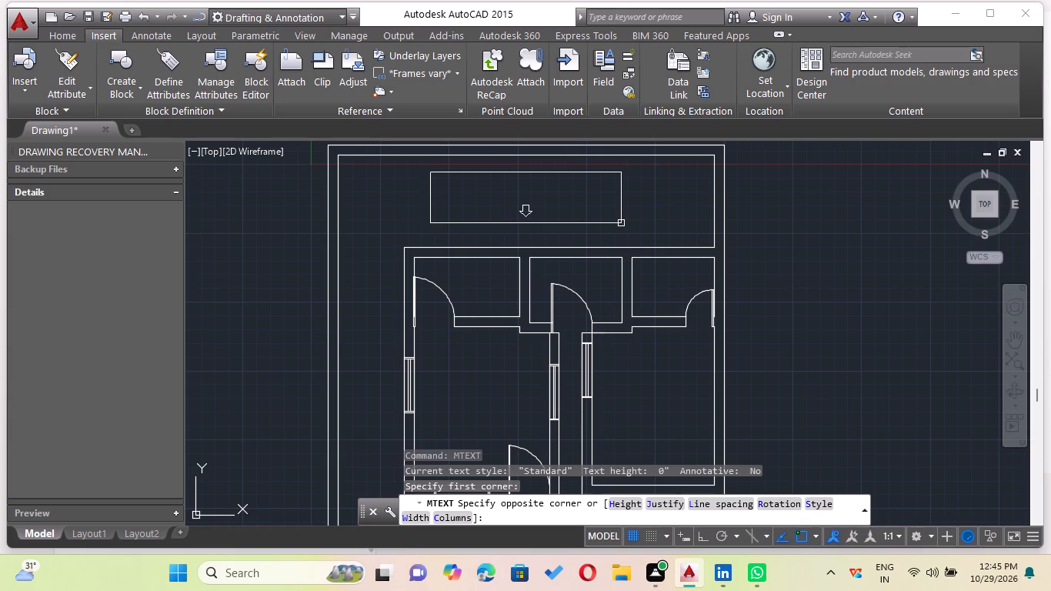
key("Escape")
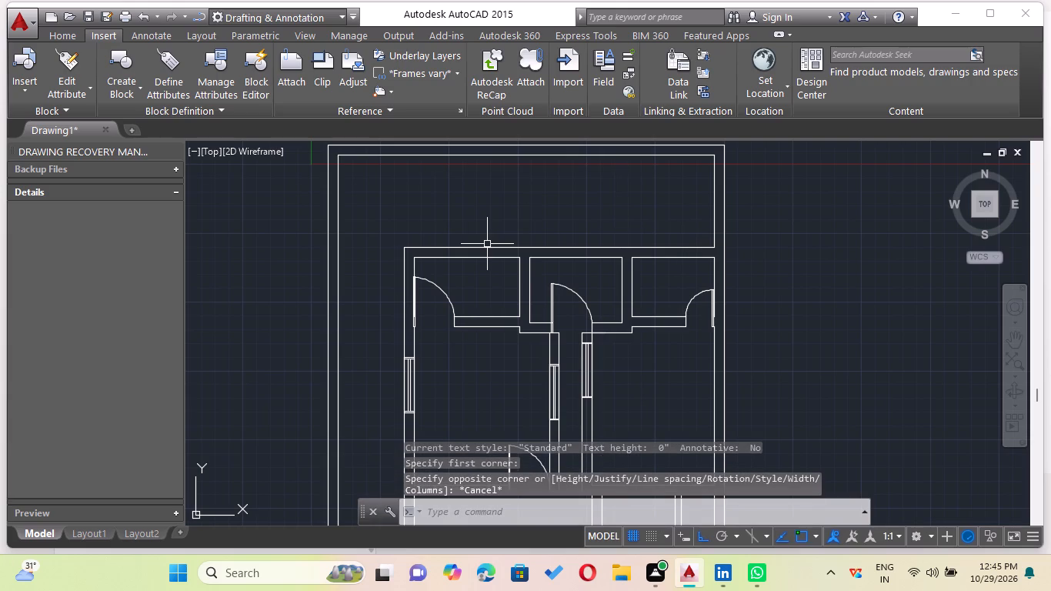
Add a multiline text label reading "bath" in the small northwest room of the original plan inside the compound wall.
key("space")
scroll(472, 230, "up", 2)
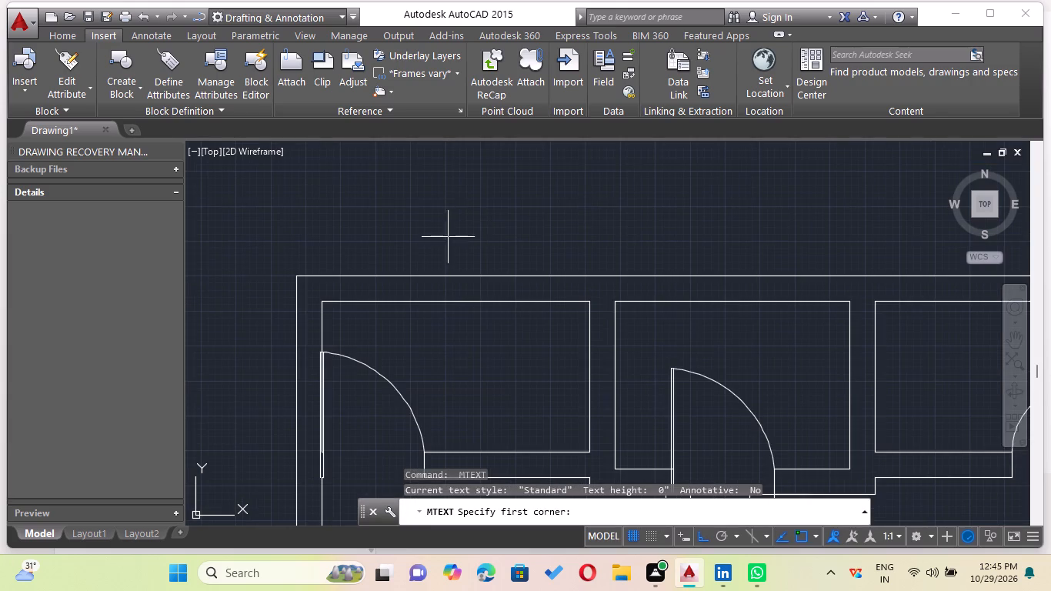
scroll(449, 250, "down", 2)
middle_click_drag(453, 280, 439, 174)
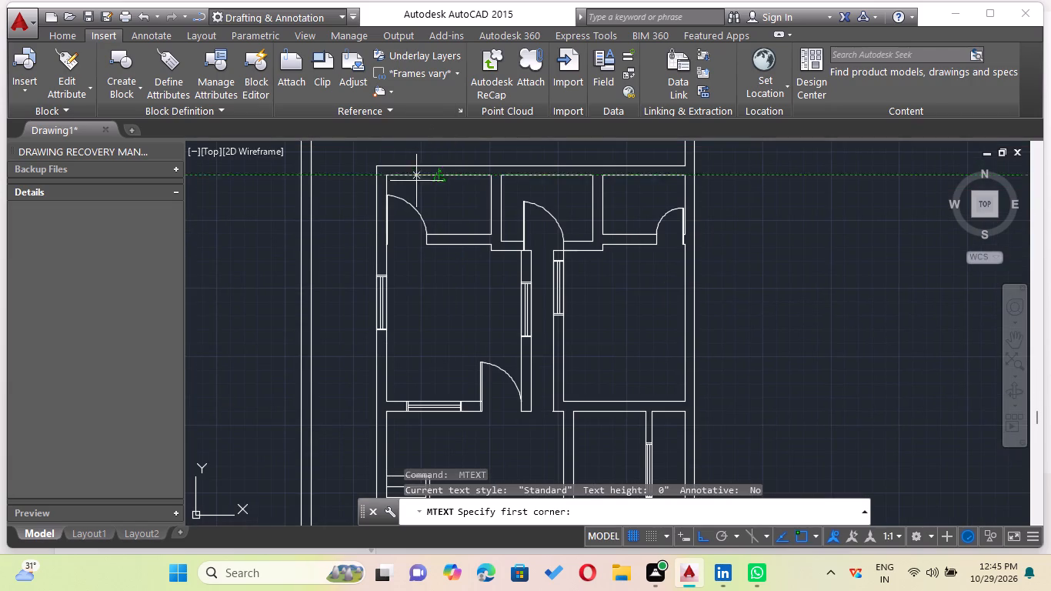
scroll(418, 195, "up", 2)
left_click(382, 178)
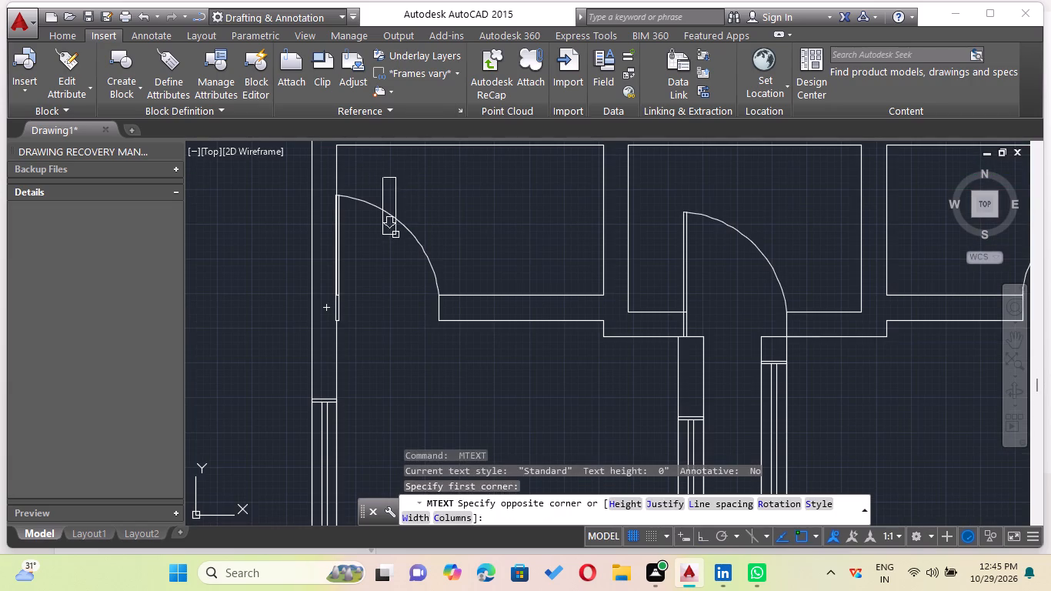
left_click(588, 285)
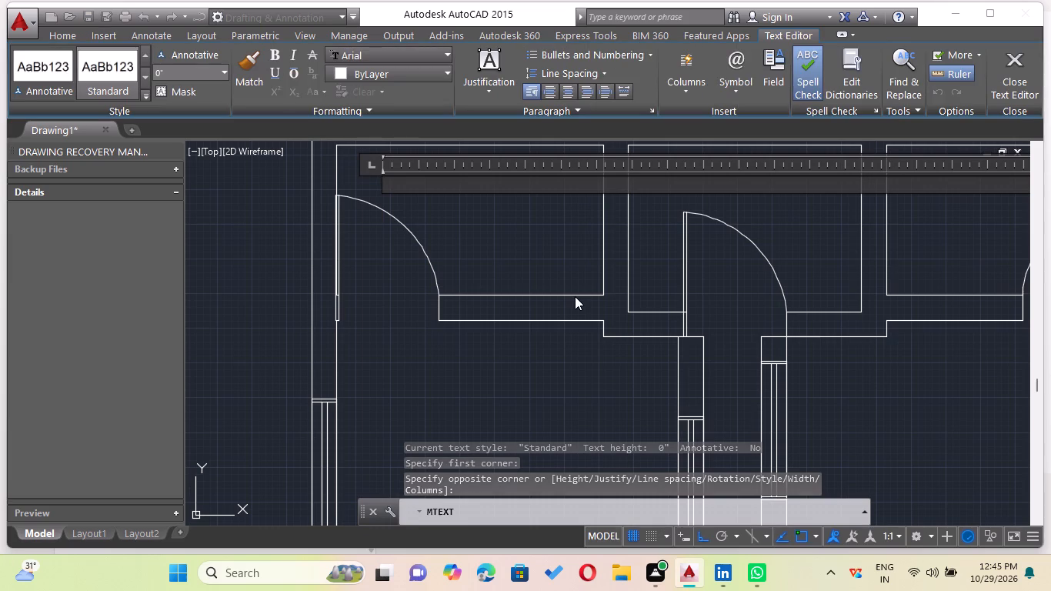
type("bath")
key("Return")
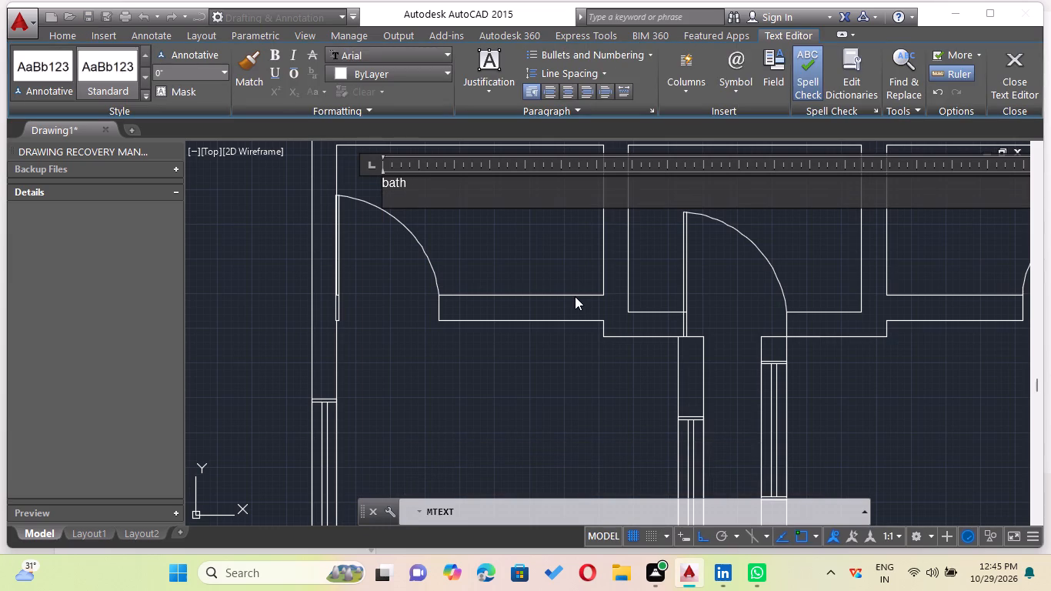
Replace the northwest room's label text with "BATH" and a second line reading 5'X4'6".
key("BackSpace")
key("BackSpace")
key("BackSpace")
key("BackSpace")
key("BackSpace")
key("BackSpace")
key("BackSpace")
key("BackSpace")
key("BackSpace")
key("BackSpace")
key("BackSpace")
key("BackSpace")
key("BackSpace")
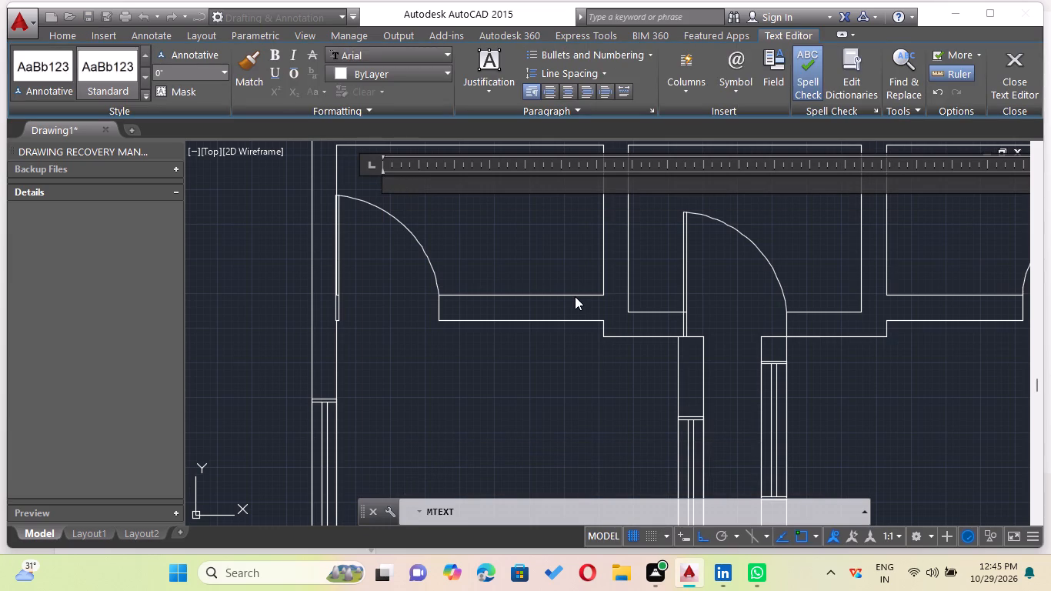
type("BA")
type("TH")
key("Return")
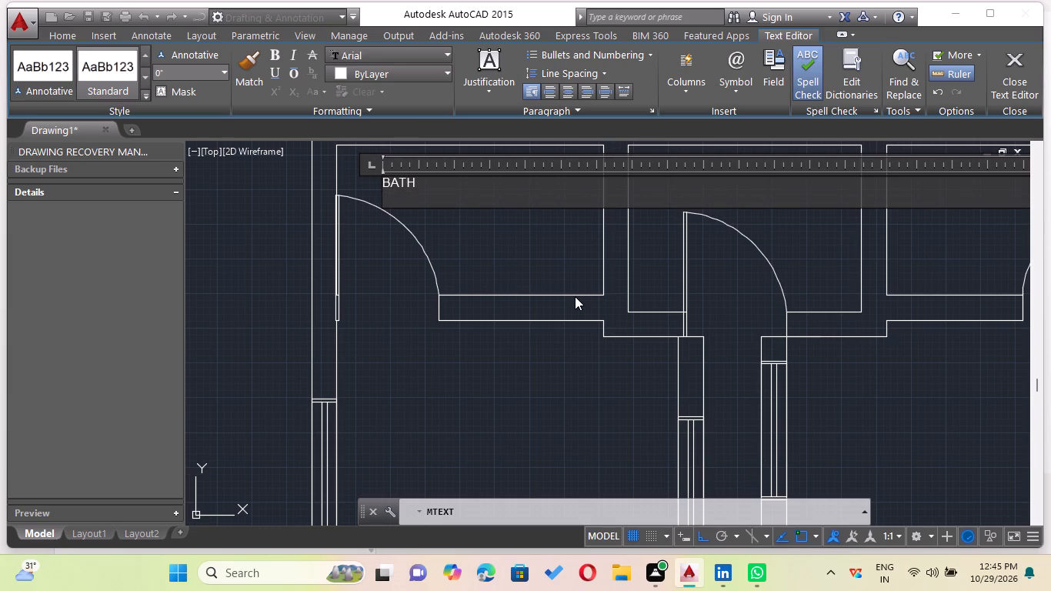
key("5")
key("apostrophe")
key("x")
key("4")
type("'6")
key("shift+quotedbl")
Set the height of both lines of the bath label to 9" and finish editing the text.
left_click_drag(447, 202, 364, 165)
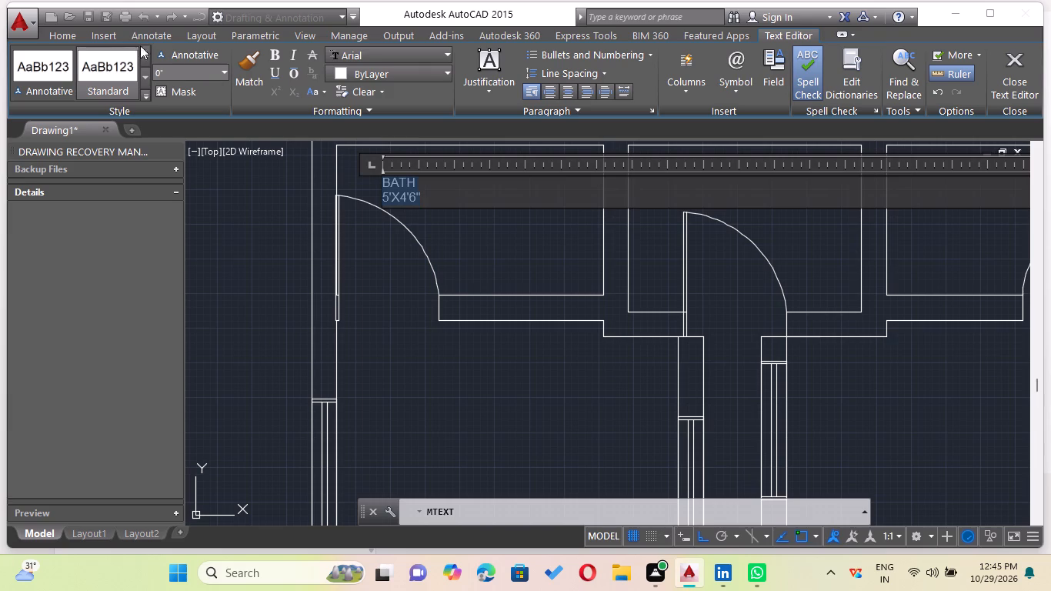
left_click(222, 73)
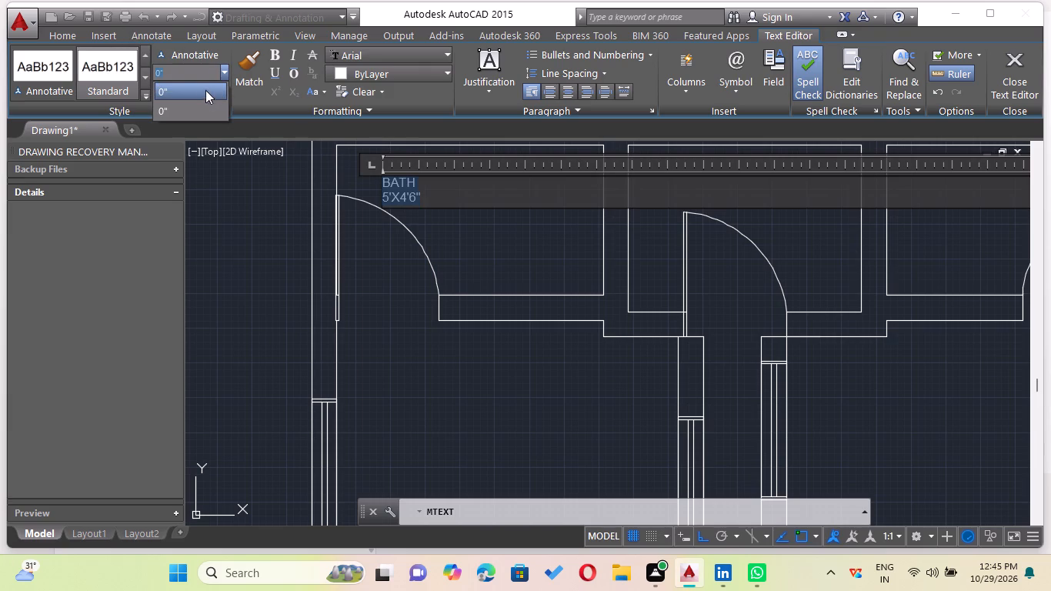
key("BackSpace")
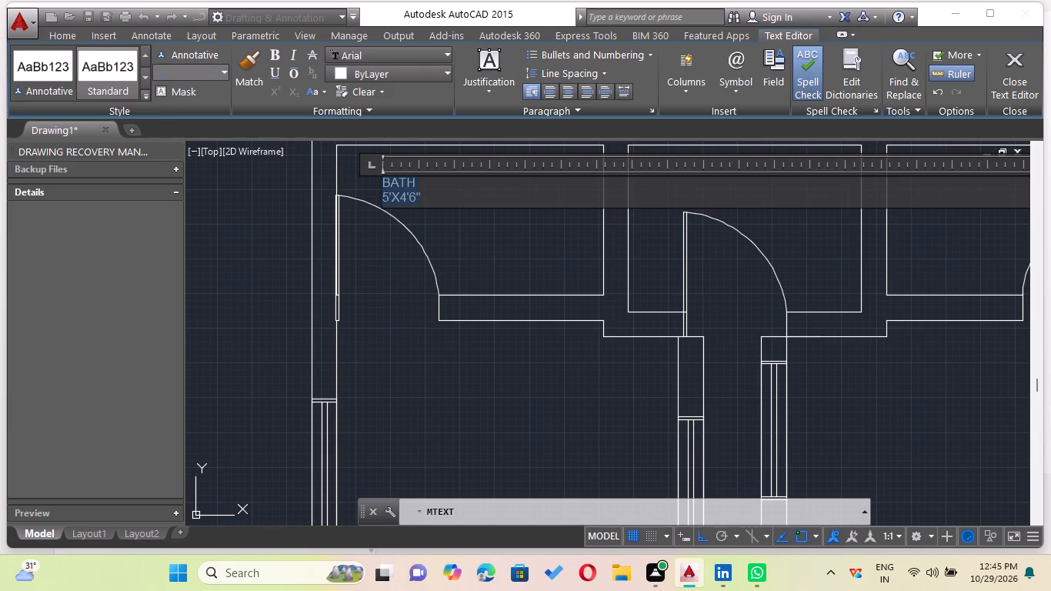
key("9")
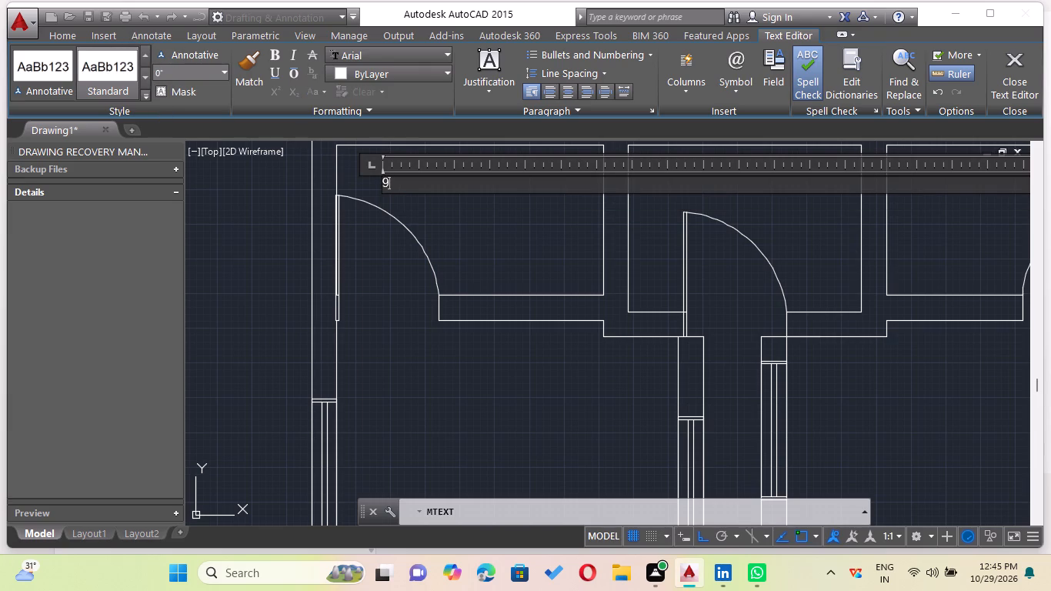
key("ctrl+z")
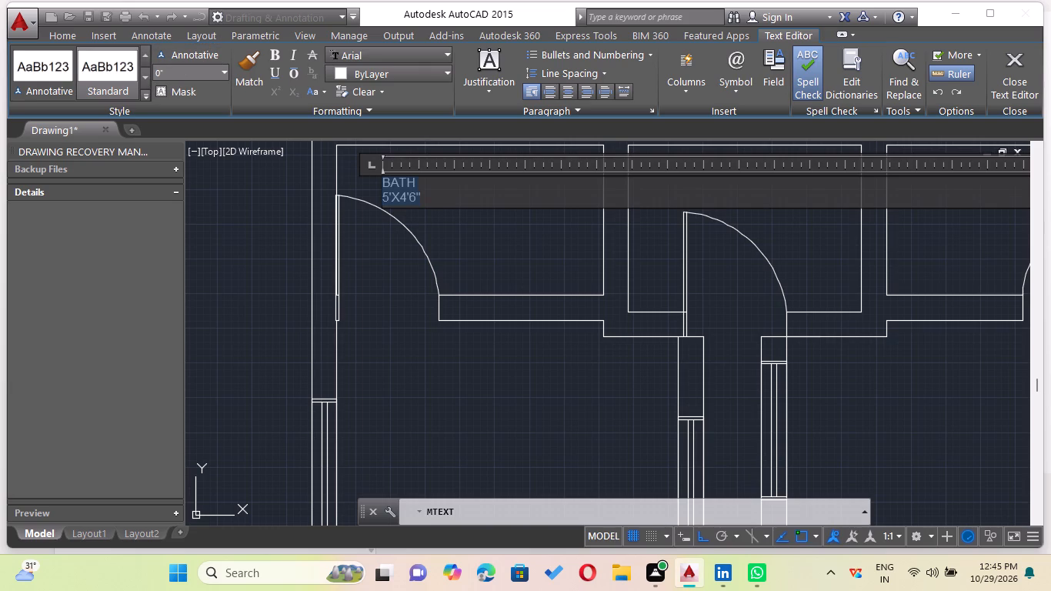
left_click(169, 72)
key("BackSpace")
key("9")
key("shift+quotedbl")
key("Return")
left_click(215, 271)
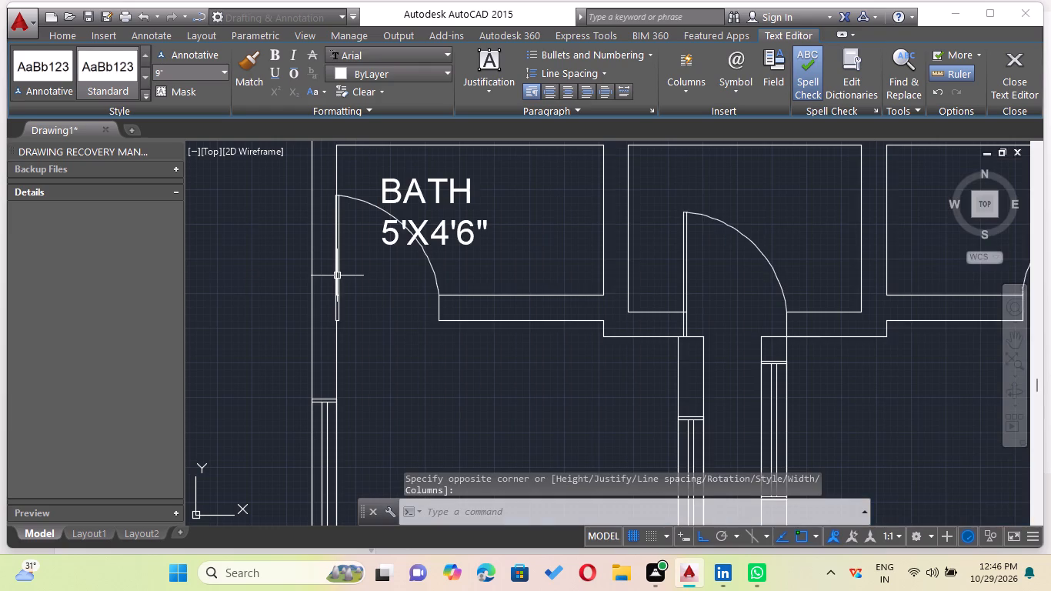
scroll(522, 252, "down", 1)
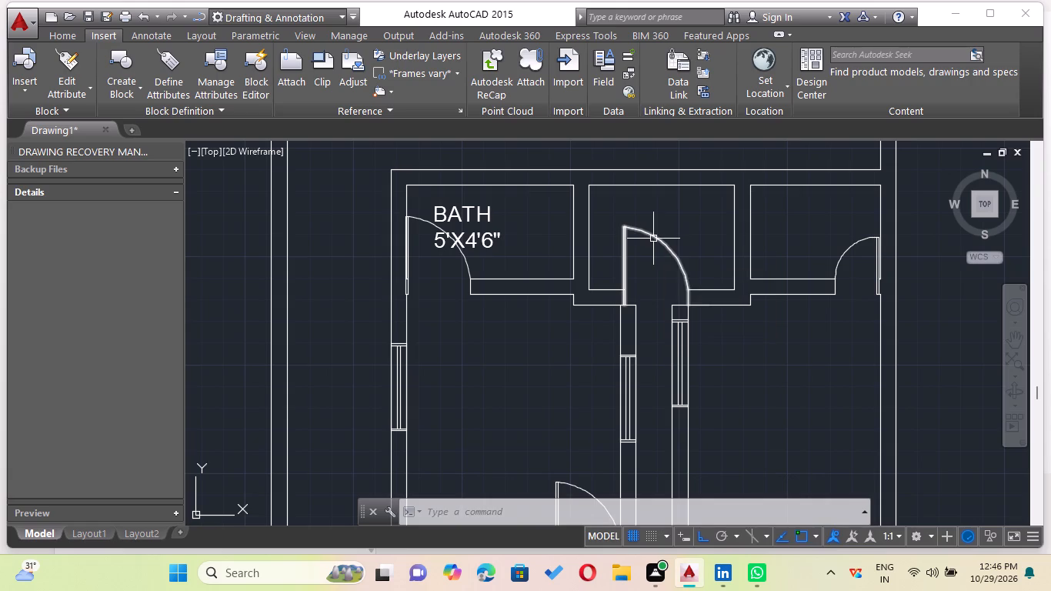
key("Escape")
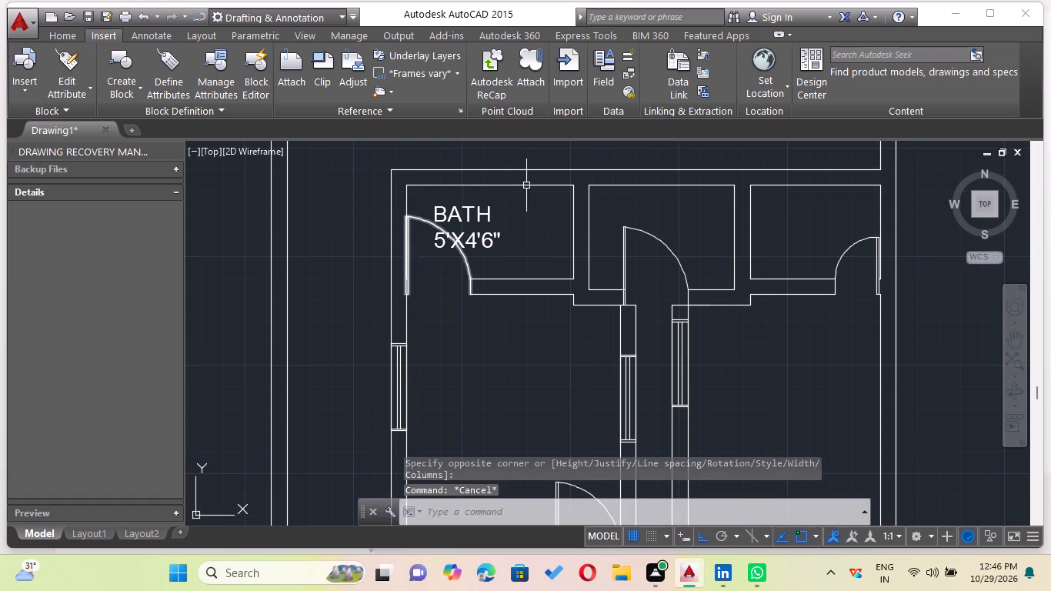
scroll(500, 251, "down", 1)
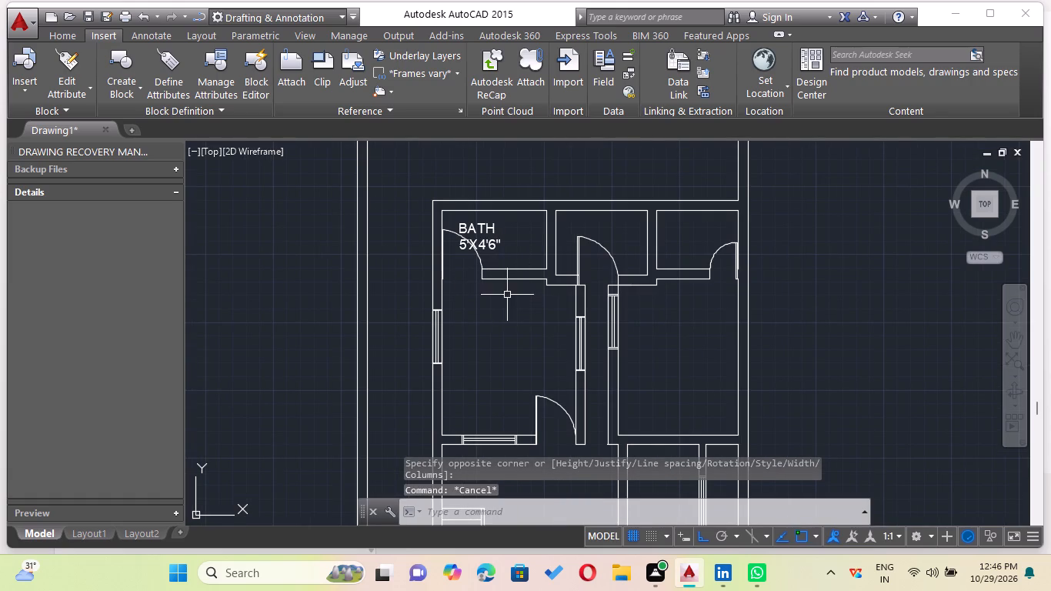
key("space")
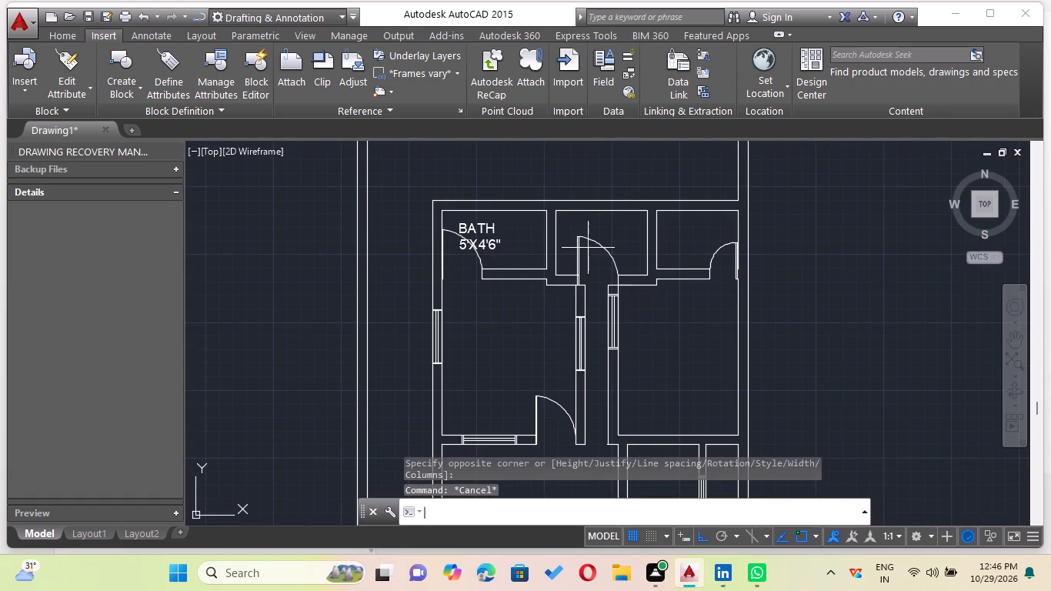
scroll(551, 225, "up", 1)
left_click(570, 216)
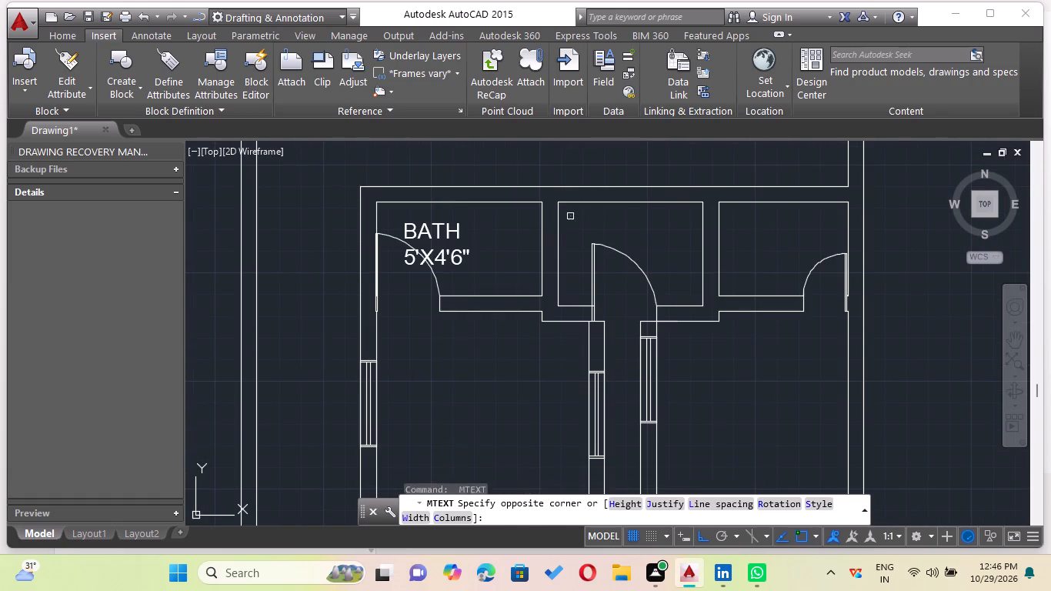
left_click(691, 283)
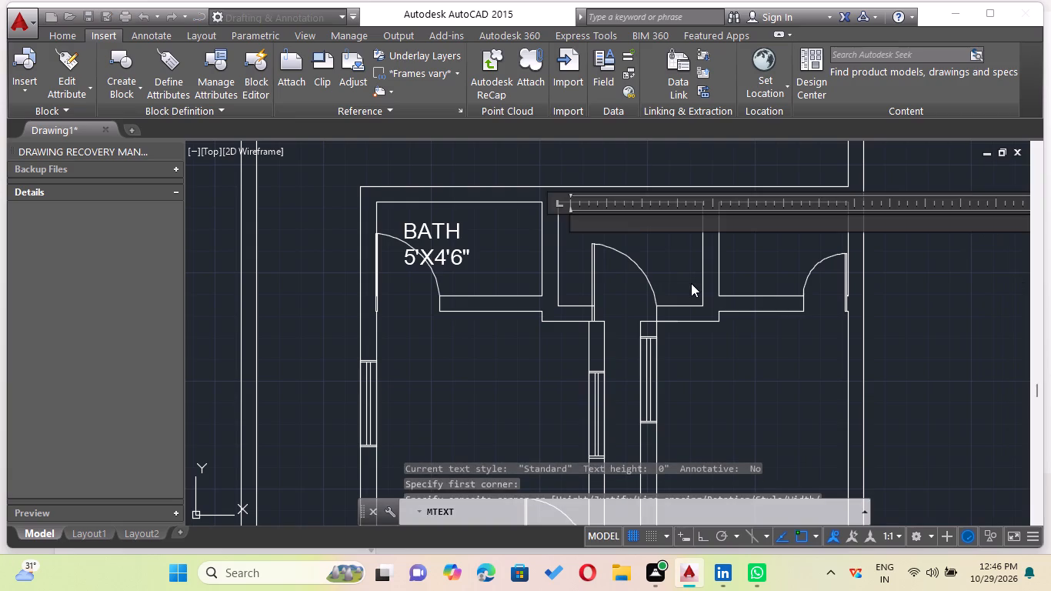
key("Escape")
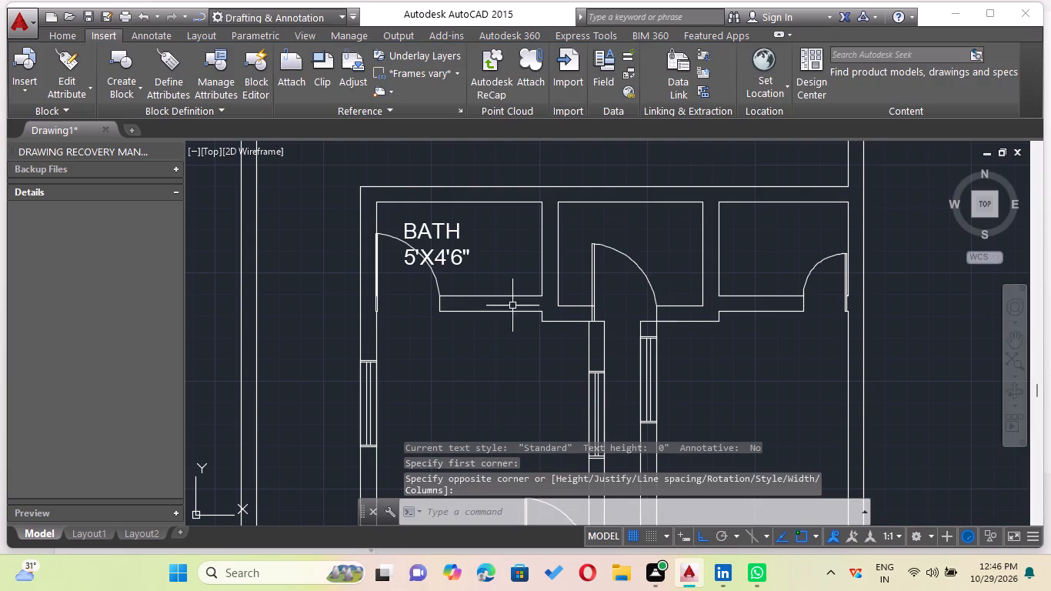
Extend the two inner side wall lines of the middle northern room to the outer north wall line.
scroll(630, 266, "down", 1)
middle_click_drag(642, 272, 458, 314)
scroll(458, 314, "down", 1)
key("e")
key("x")
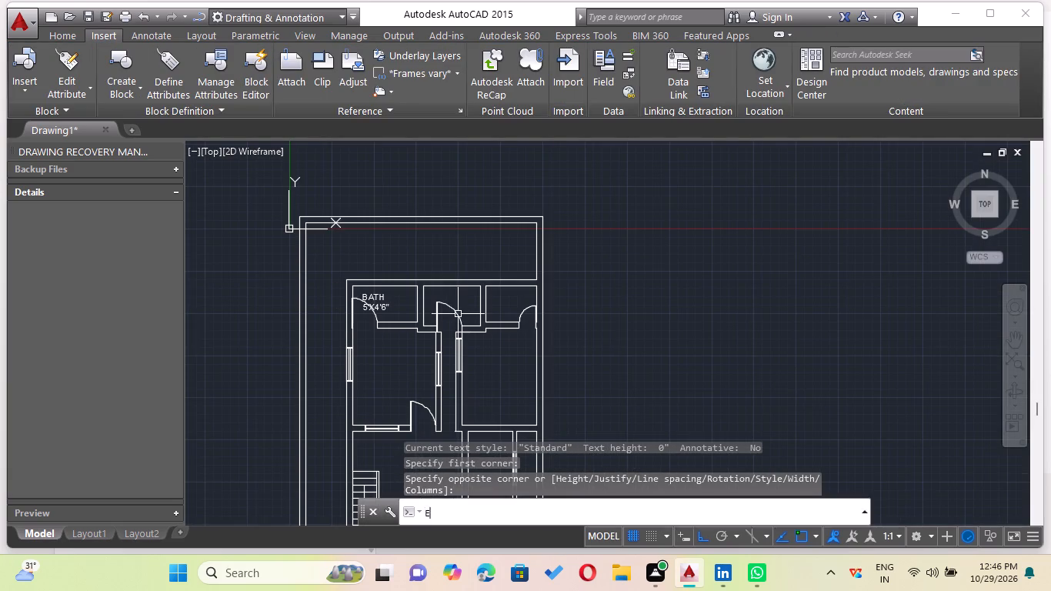
key("Return")
key("Return")
scroll(495, 319, "up", 1)
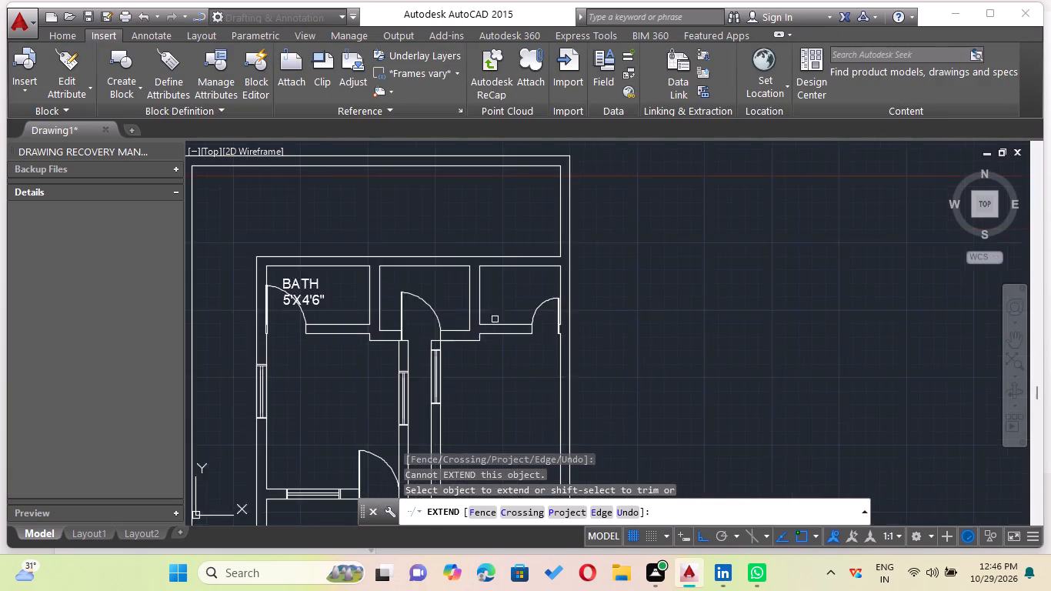
scroll(495, 319, "up", 1)
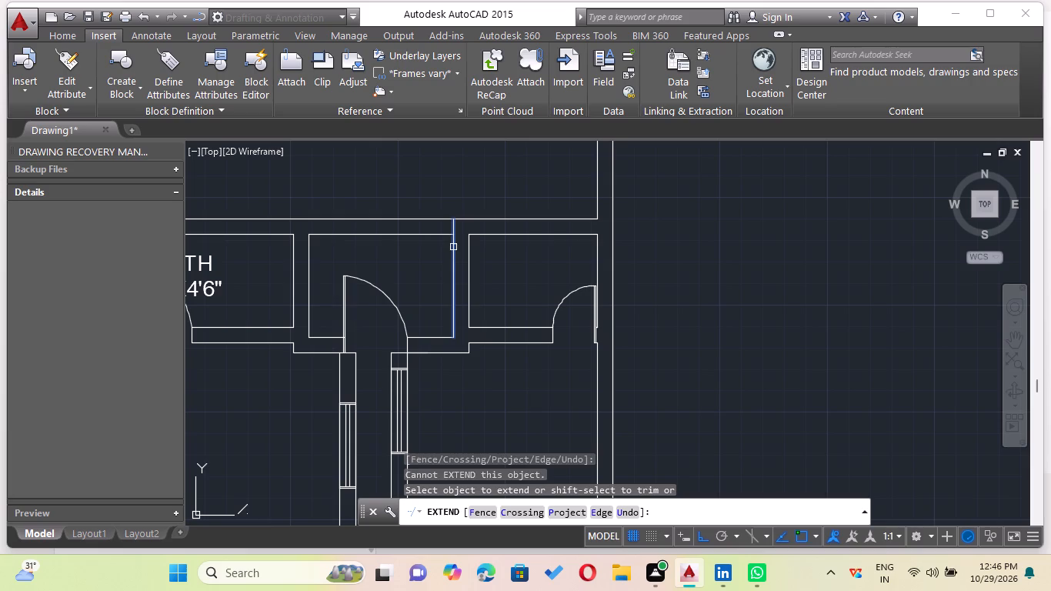
left_click(453, 247)
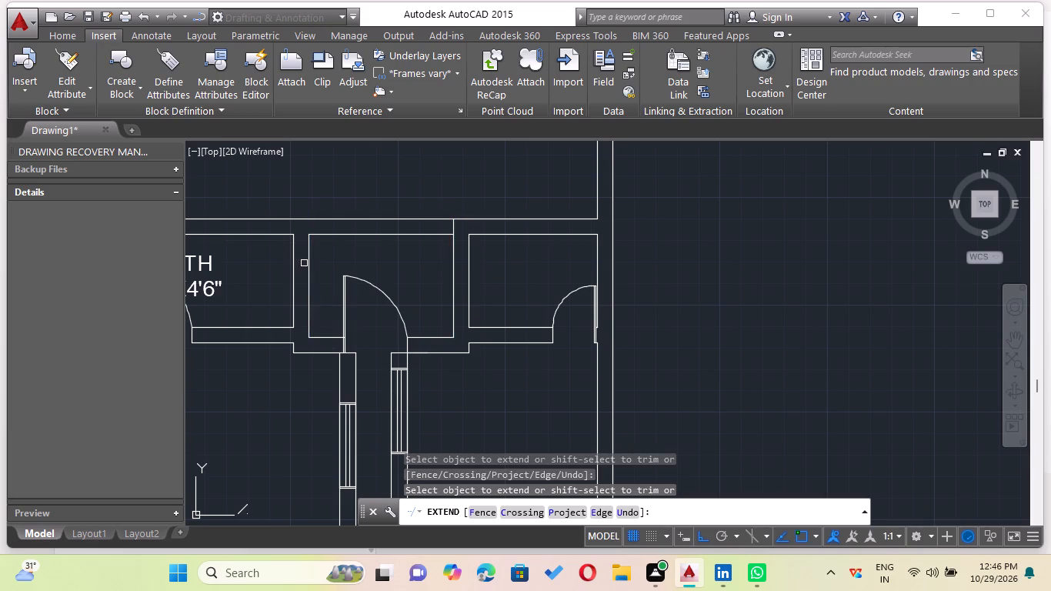
left_click(307, 262)
key("Escape")
Open the middle room's north side by trimming the outer wall line between the extended lines and erasing the inner wall line.
type("TR")
key("Return")
key("Return")
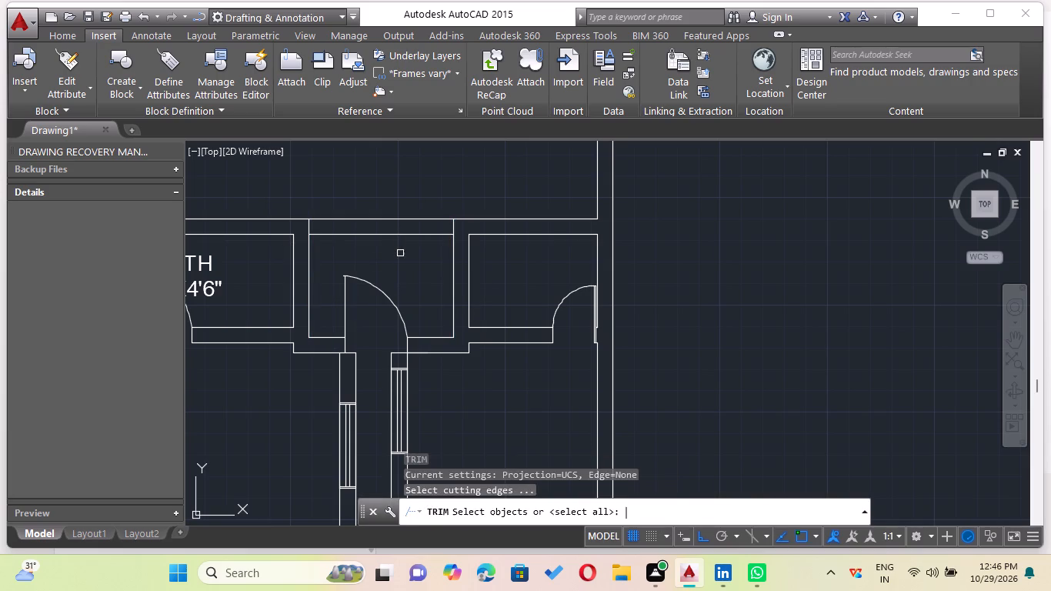
left_click_drag(413, 267, 411, 259)
left_click(405, 143)
key("Escape")
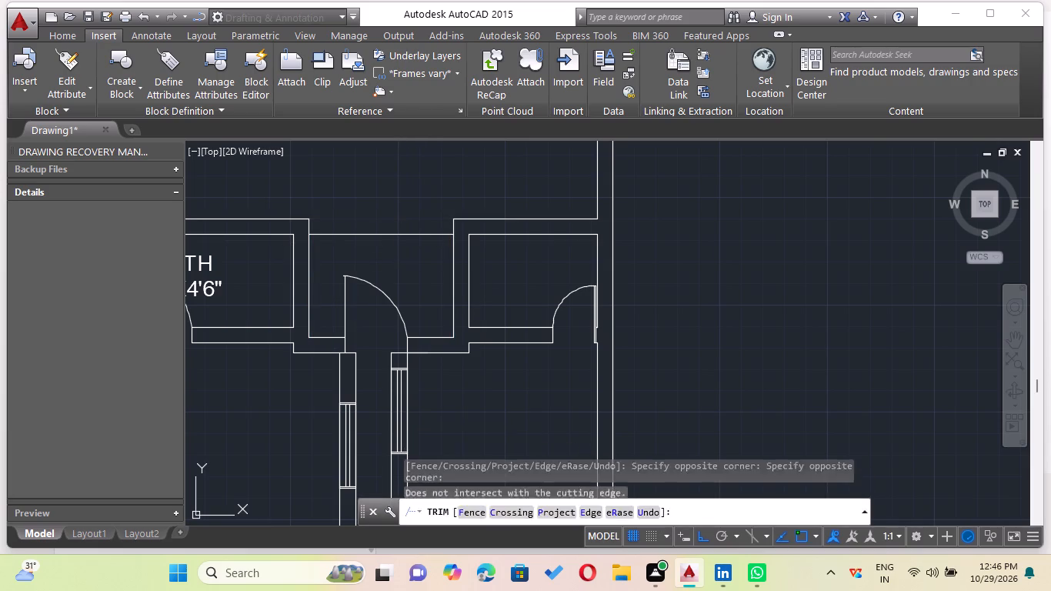
left_click(392, 238)
key("Delete")
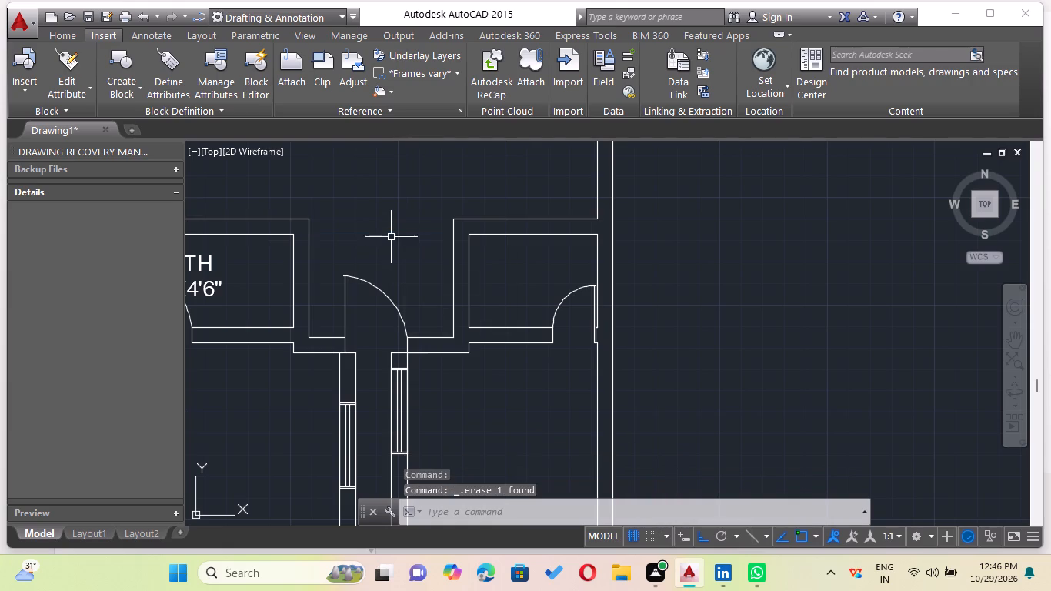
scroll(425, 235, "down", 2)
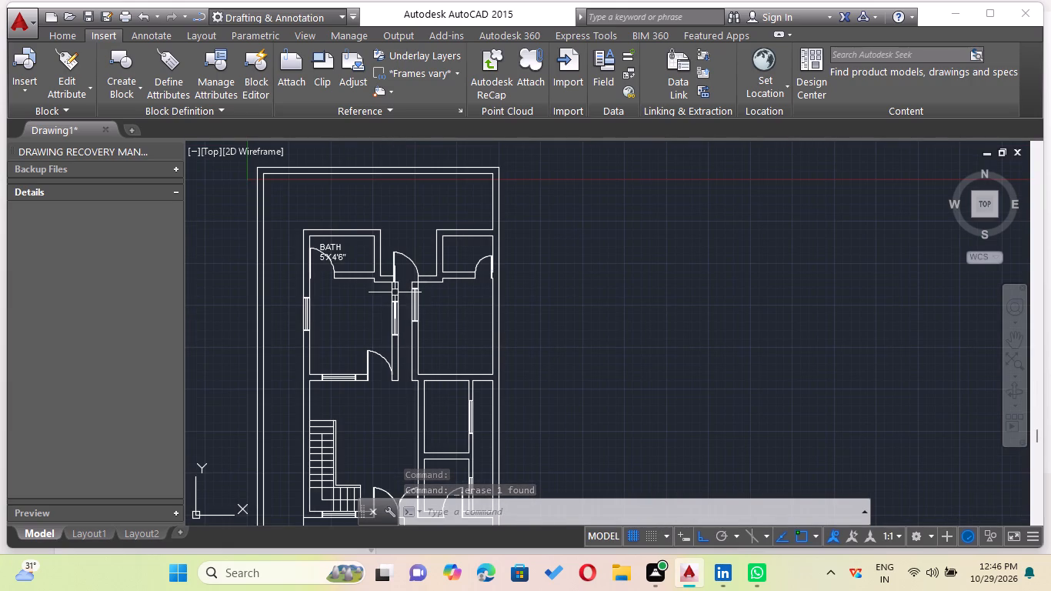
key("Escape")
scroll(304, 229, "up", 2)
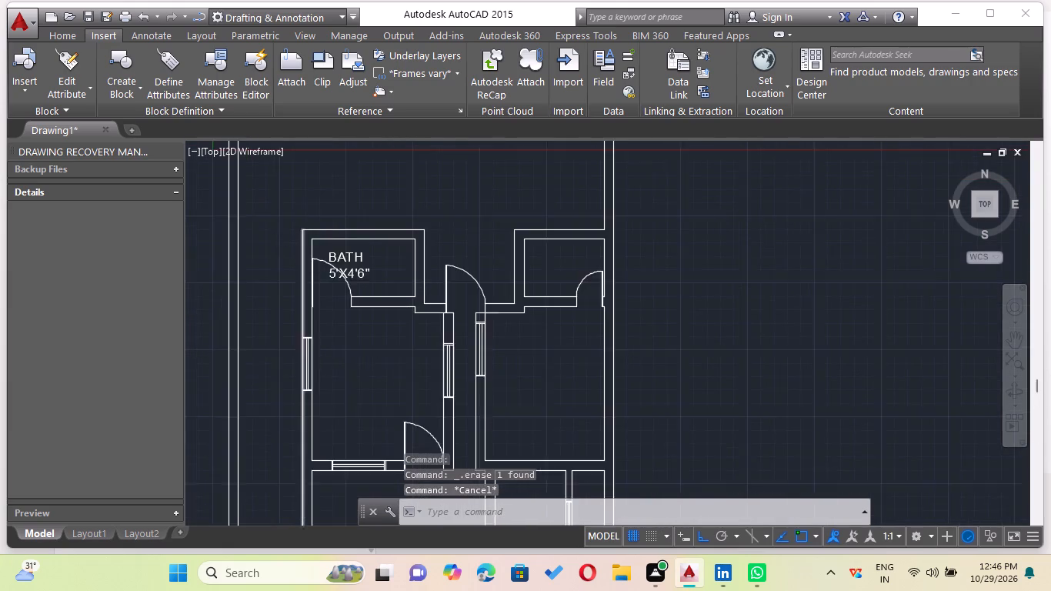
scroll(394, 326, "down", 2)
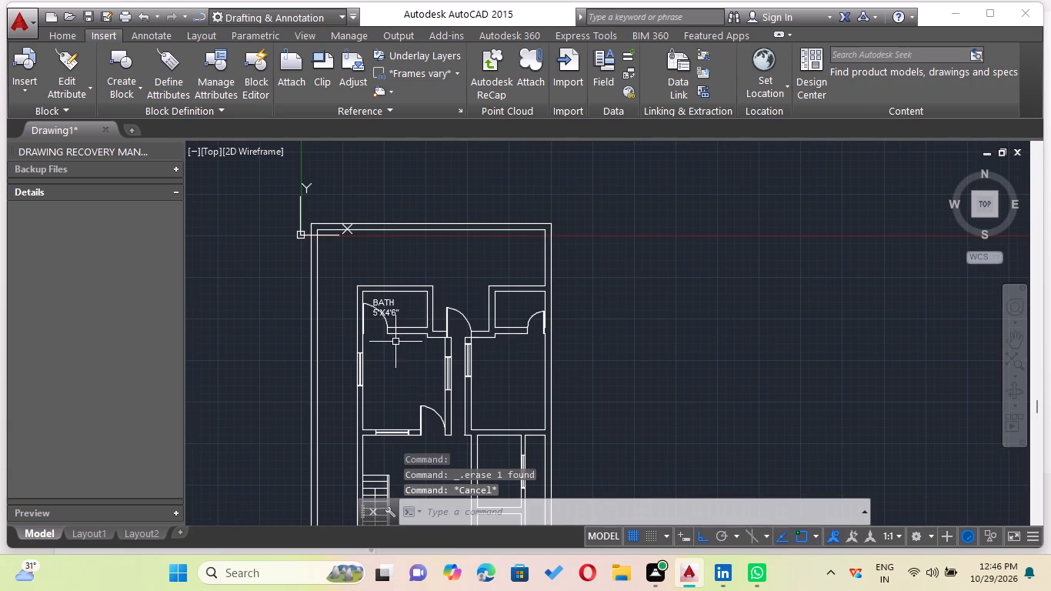
Move the northwest bath's label slightly east, clear of the door swing, within the room.
middle_click_drag(379, 328, 360, 325)
scroll(360, 325, "down", 1)
key("Escape")
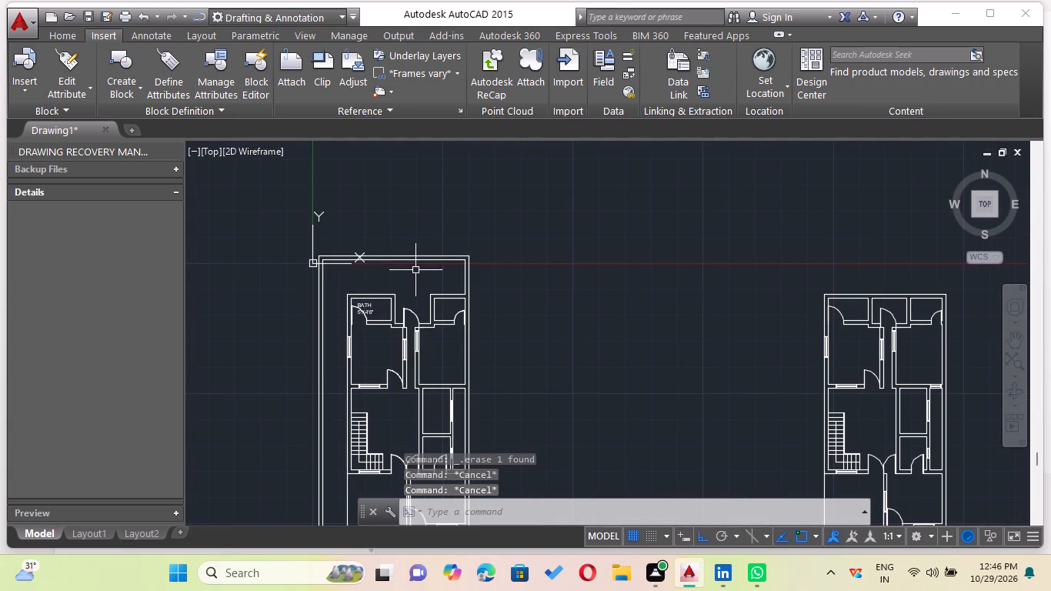
scroll(410, 265, "down", 2)
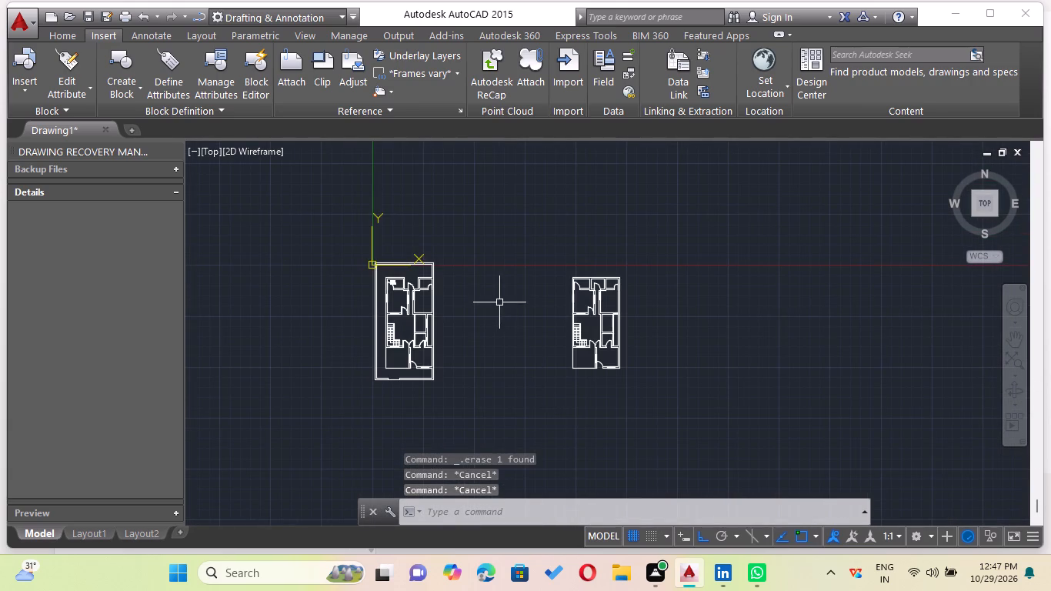
scroll(479, 362, "down", 1)
middle_click_drag(478, 363, 452, 348)
scroll(355, 272, "up", 4)
middle_click_drag(450, 260, 430, 251)
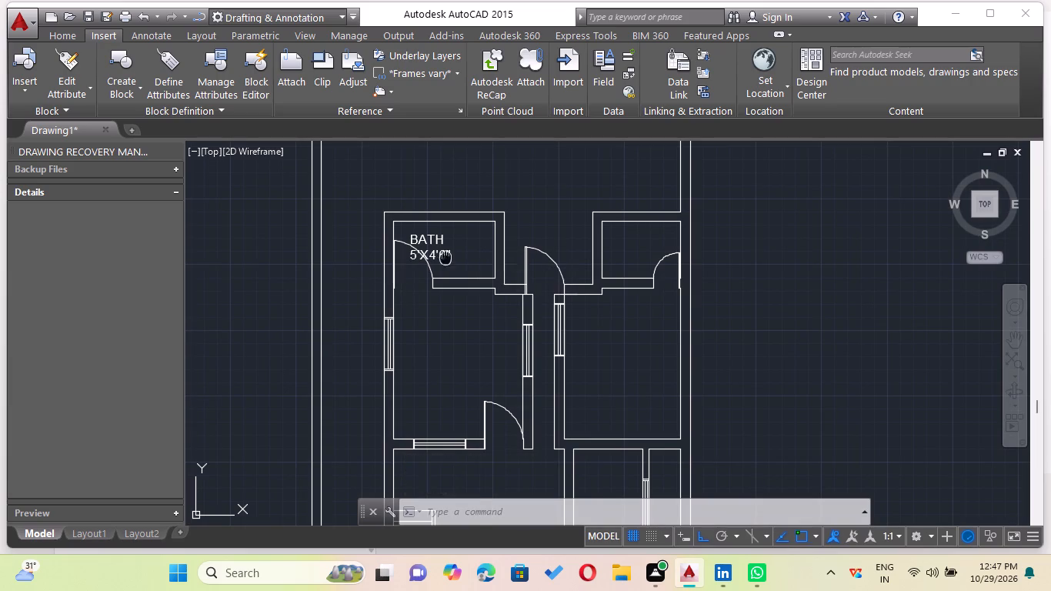
middle_click_drag(430, 251, 249, 205)
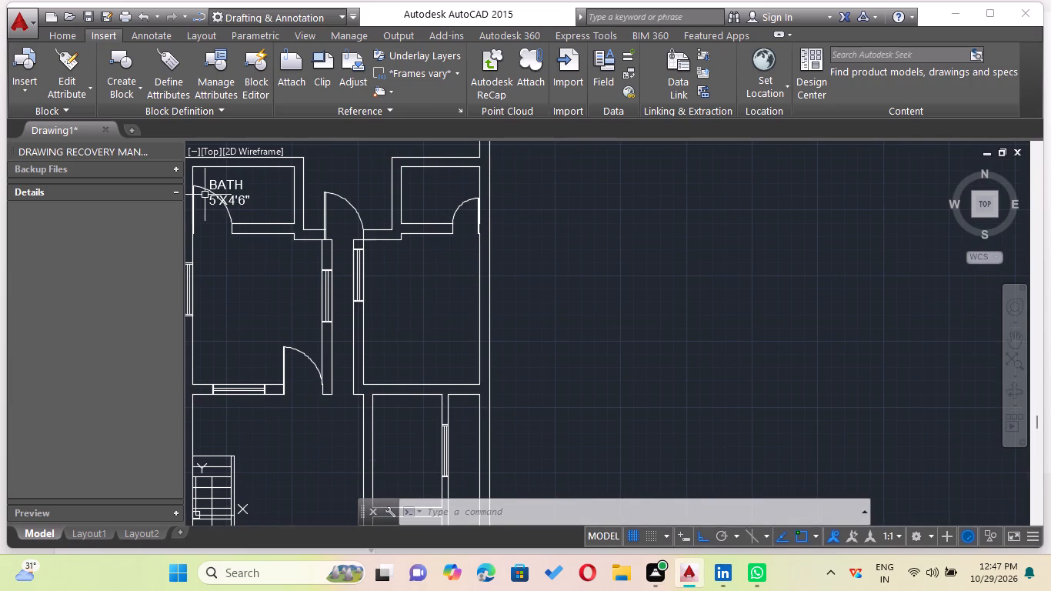
key("Escape")
key("Escape")
left_click(233, 185)
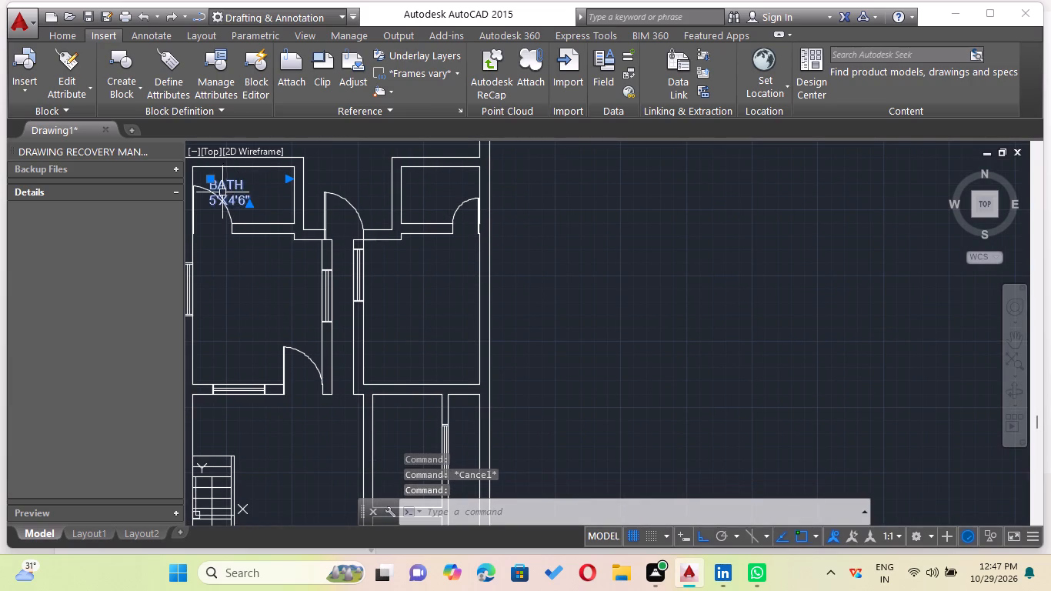
left_click_drag(226, 183, 249, 186)
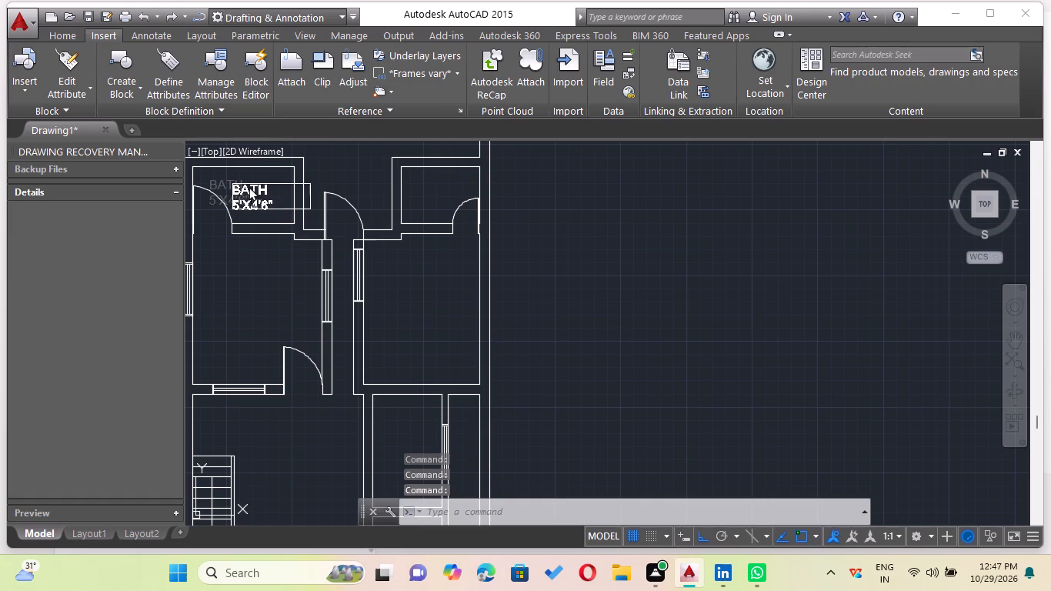
left_click_drag(249, 186, 249, 182)
key("Escape")
key("Escape")
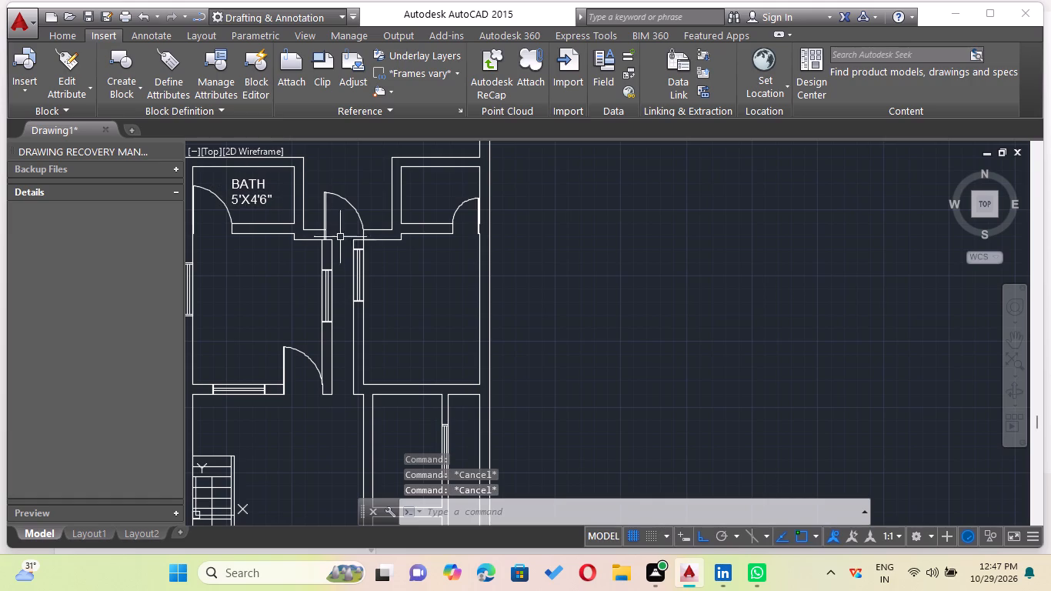
Add a multiline text label inside the northeast room reading "BATH" with a second line 8'X4'6".
key("m")
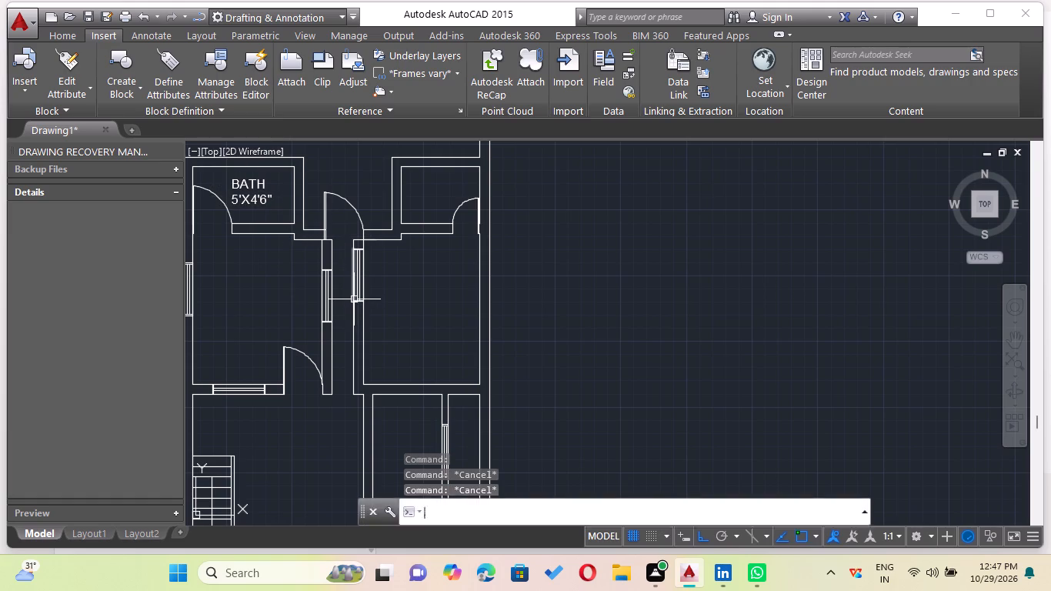
type("TEC")
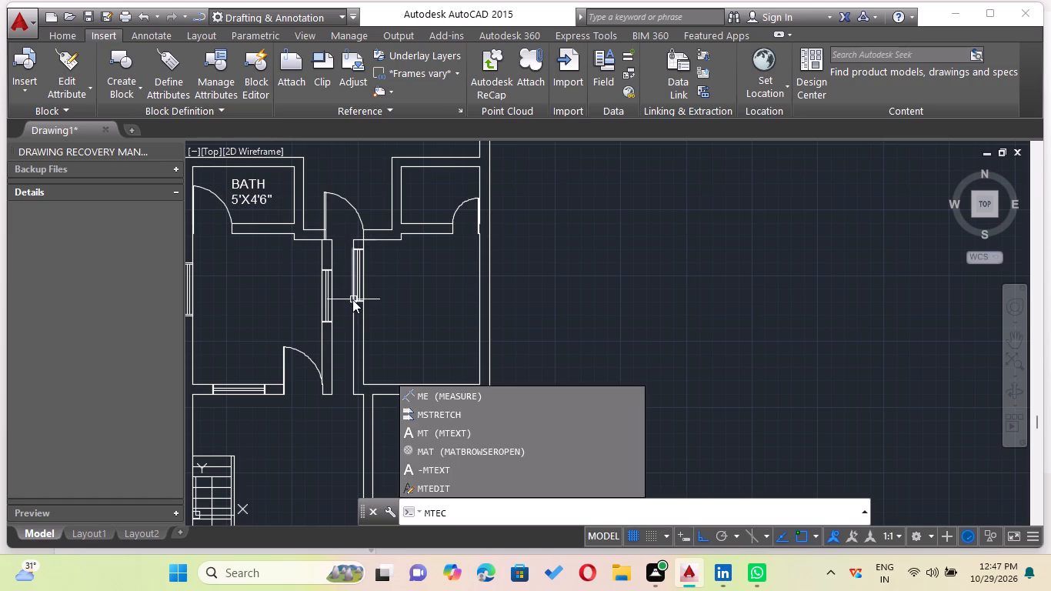
key("BackSpace")
type("XT")
key("Return")
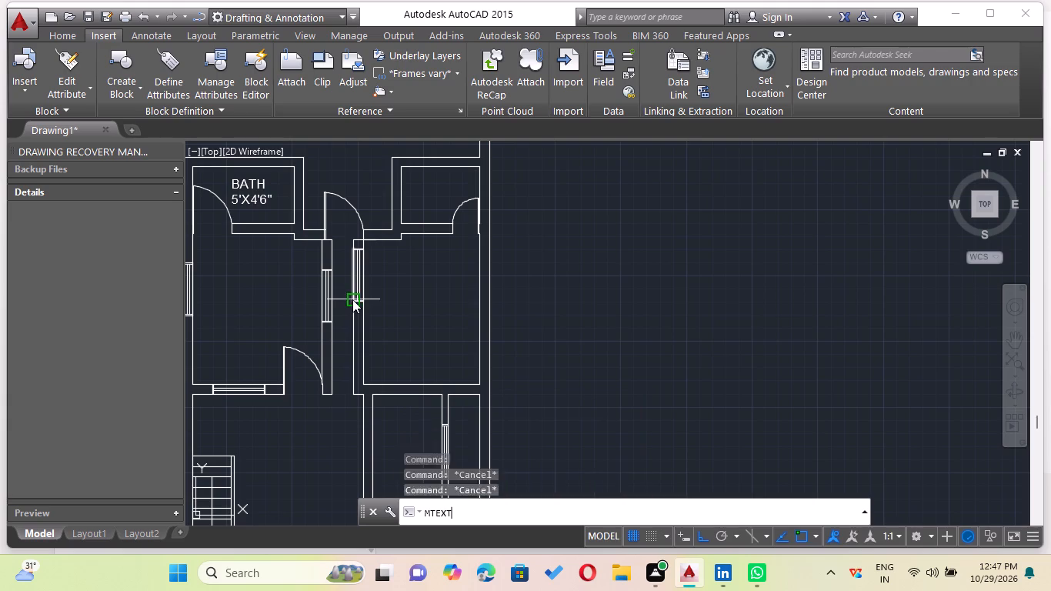
middle_click_drag(410, 193, 371, 241)
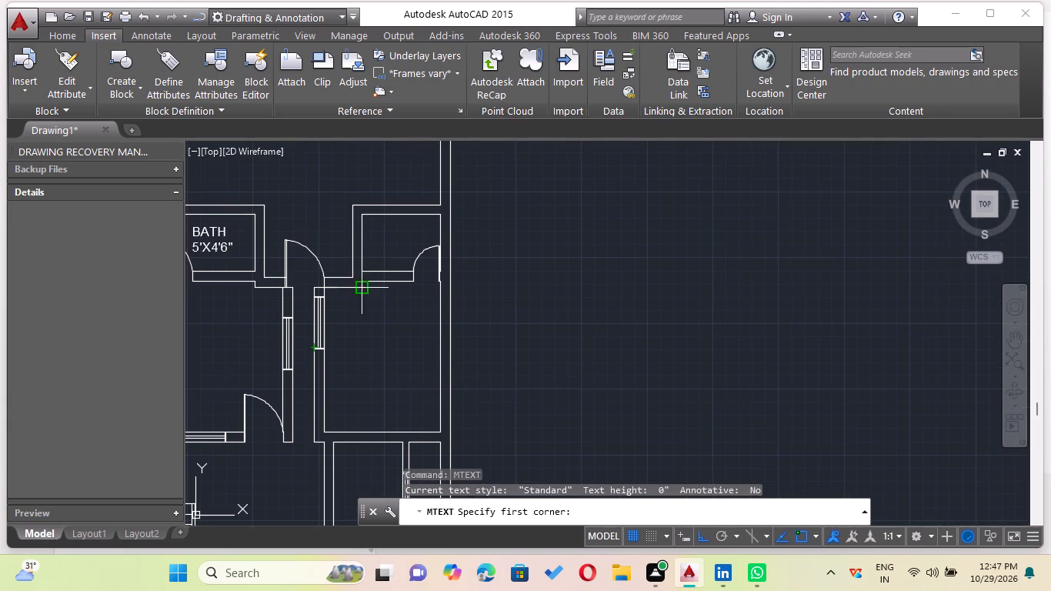
scroll(363, 236, "up", 1)
left_click(369, 215)
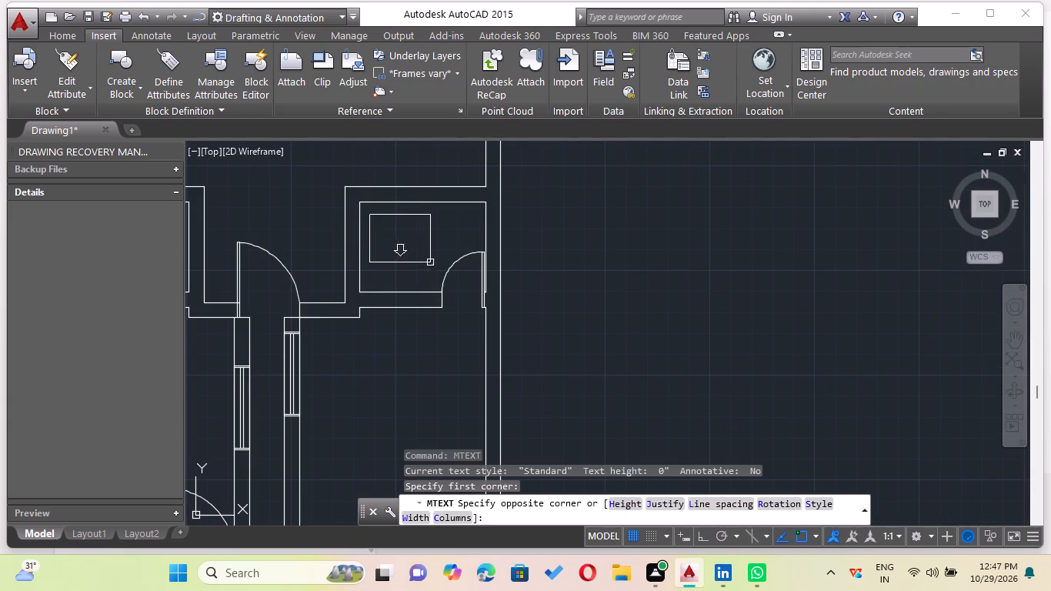
left_click(465, 275)
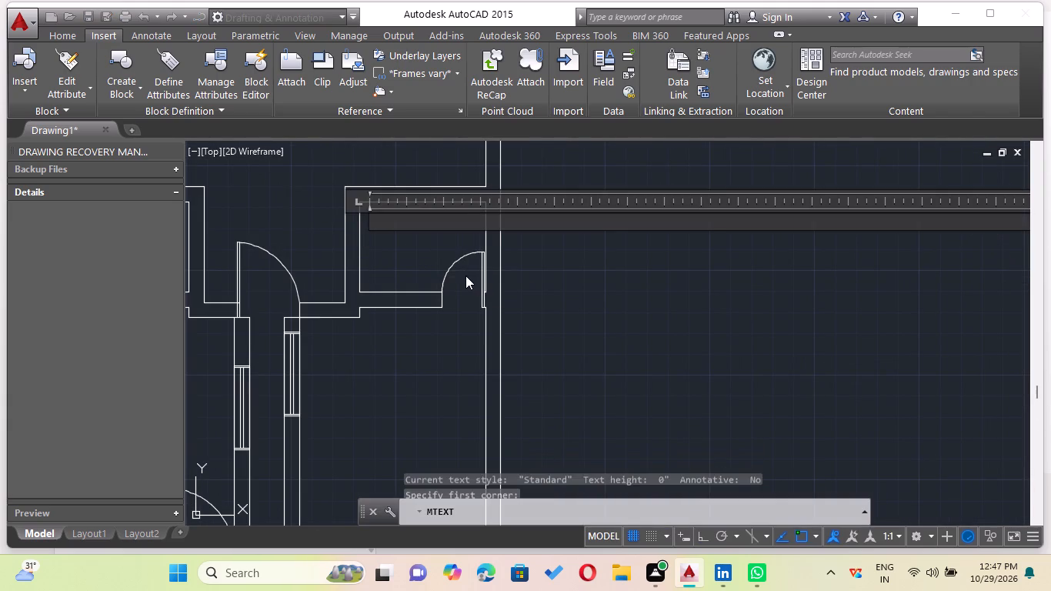
type("BATH")
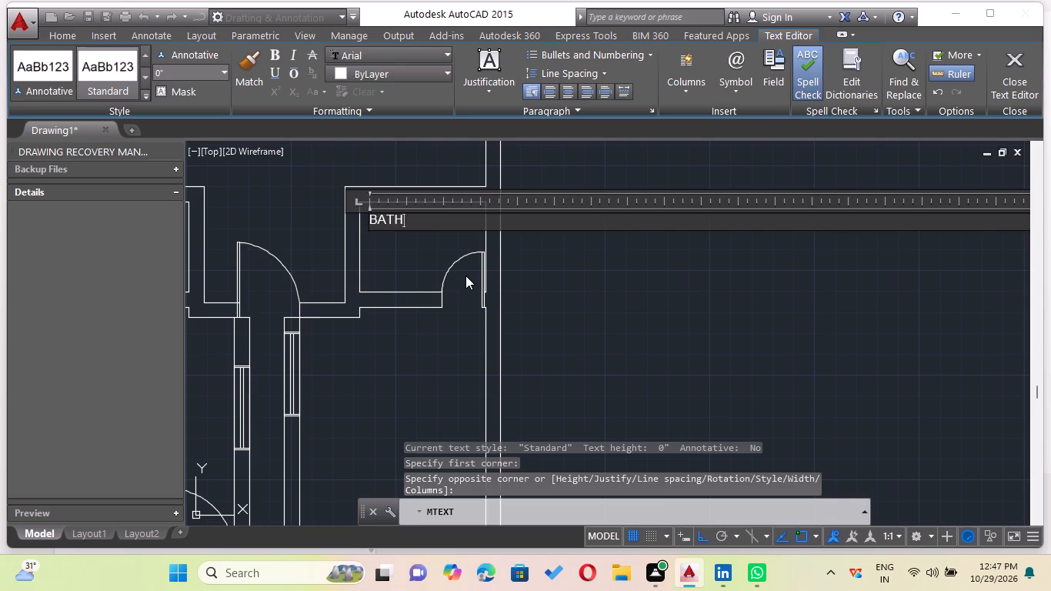
key("Return")
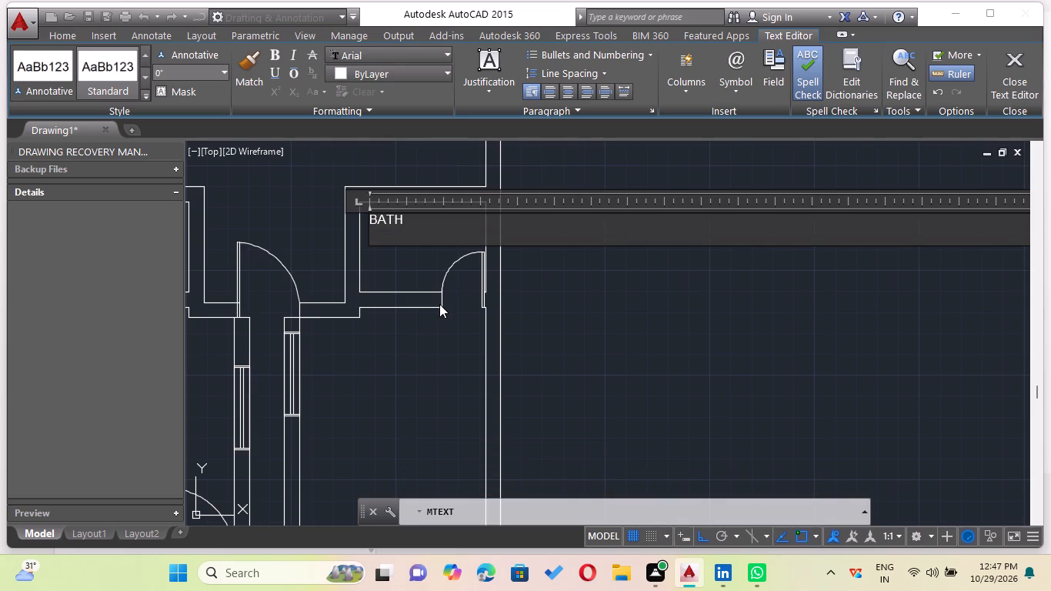
key("8")
key("apostrophe")
key("x")
type("4'")
key("6")
key("shift+quotedbl")
key("Return")
key("BackSpace")
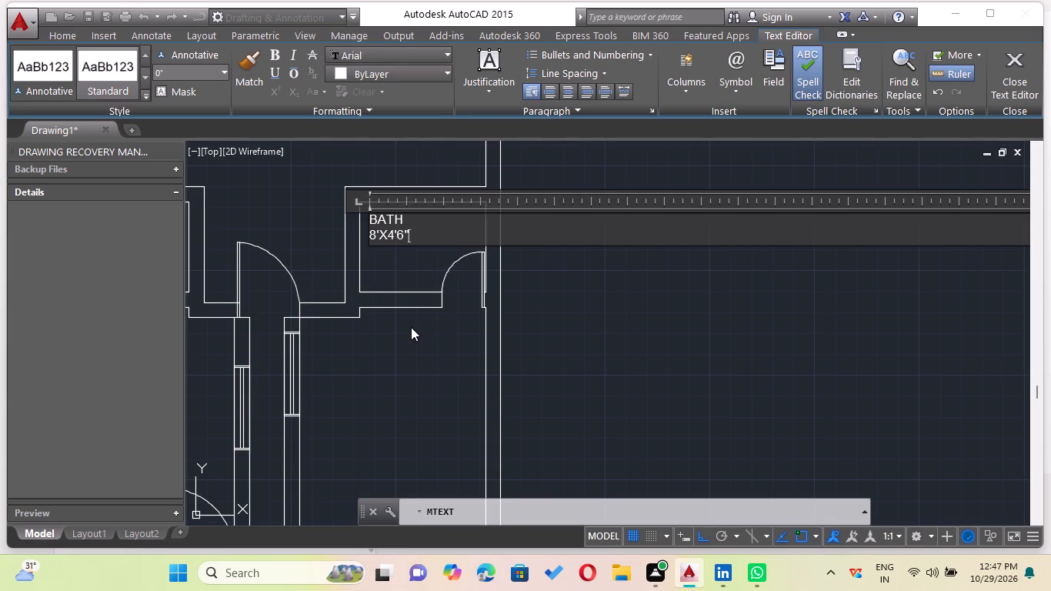
Set the text height of both lines of the northeast bath label to 9" and finish editing.
left_click_drag(422, 235, 322, 202)
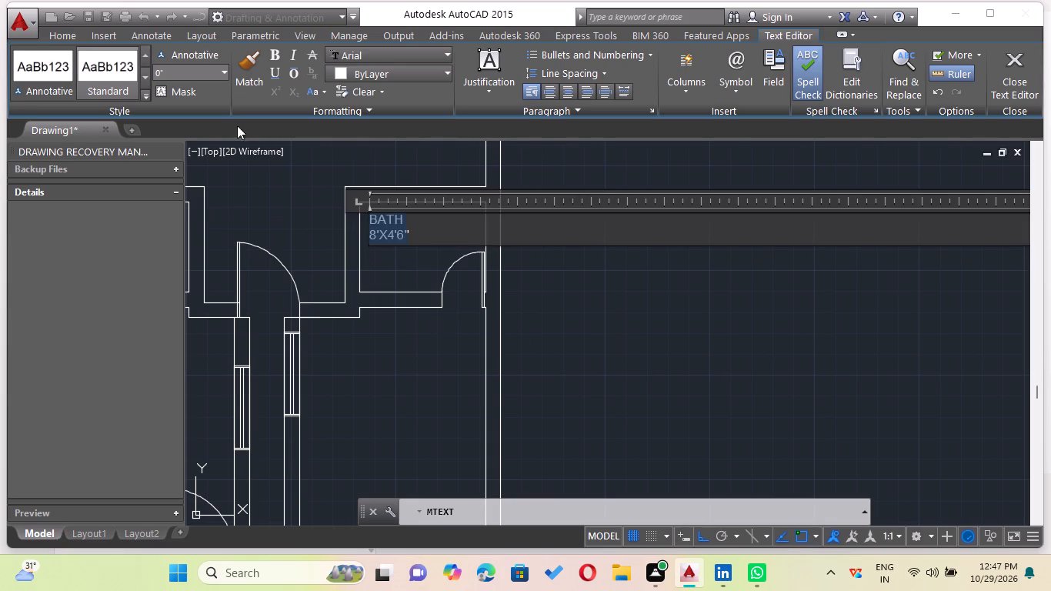
left_click(224, 74)
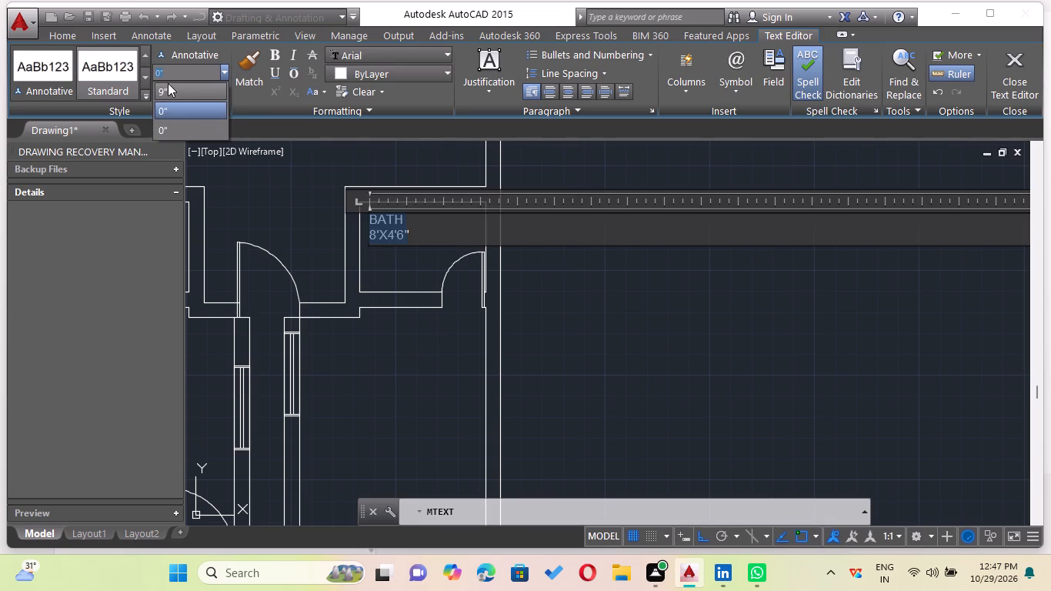
left_click(168, 82)
left_click(315, 231)
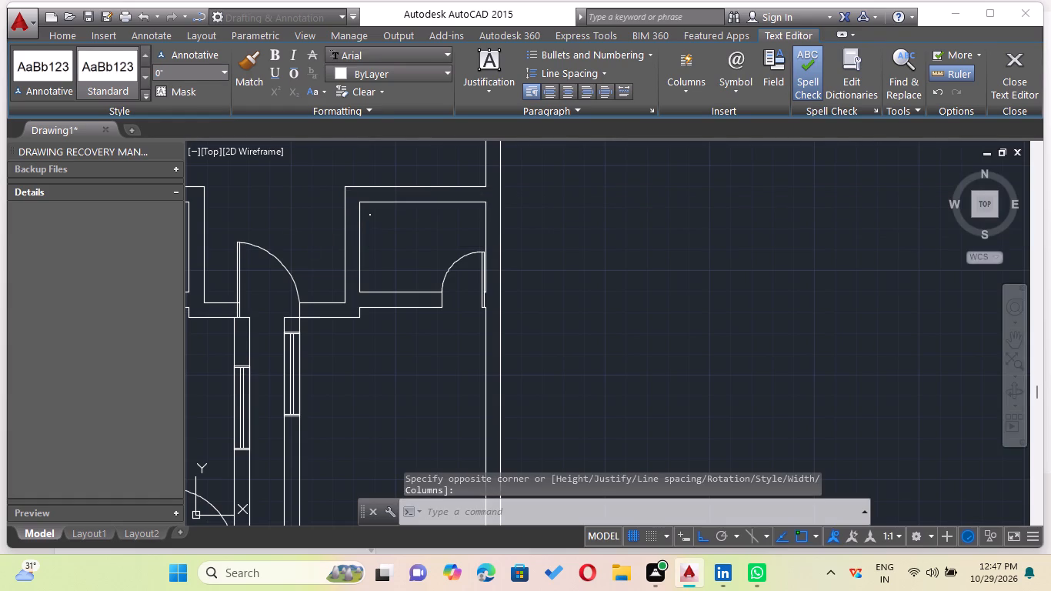
scroll(352, 219, "up", 4)
scroll(425, 204, "up", 4)
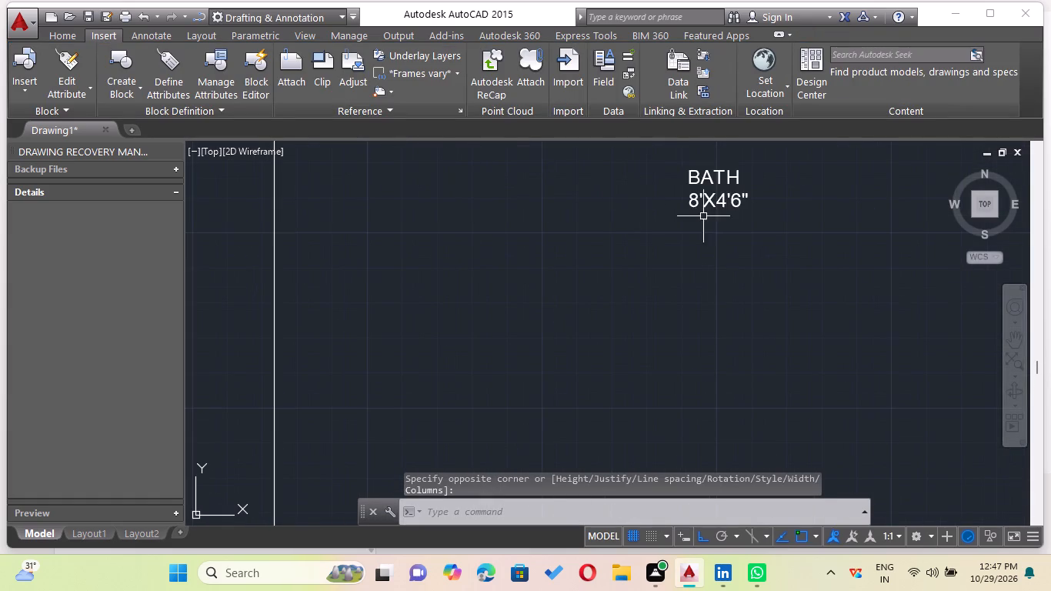
triple_click(709, 199)
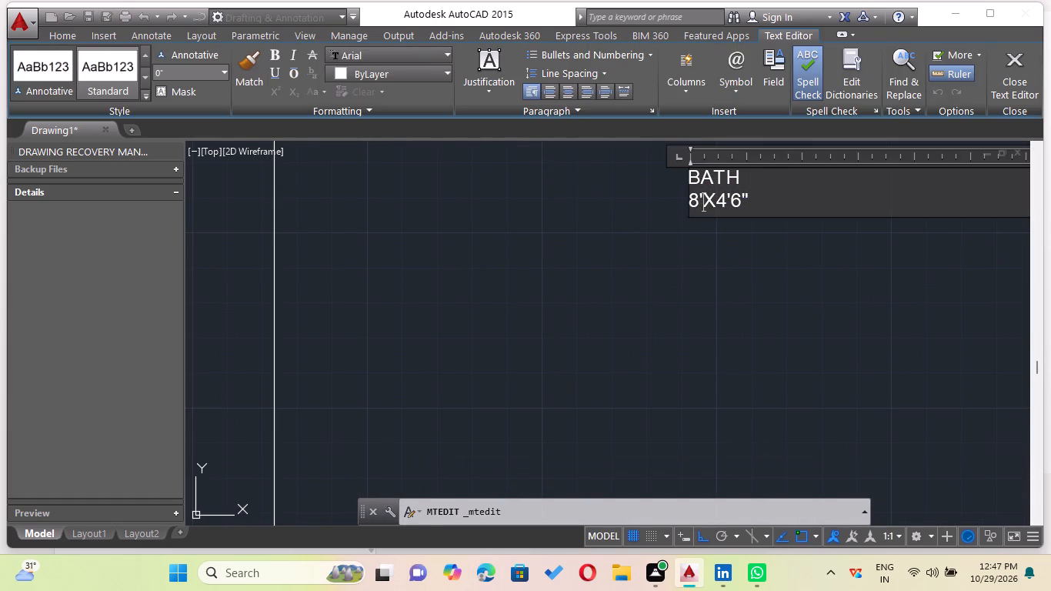
left_click_drag(775, 199, 626, 138)
left_click(220, 69)
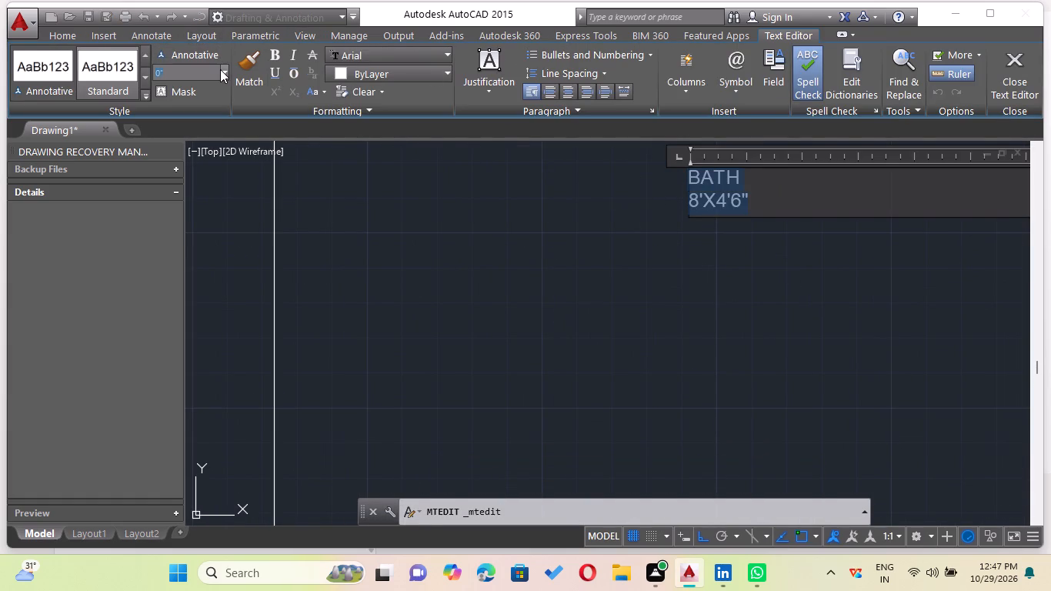
left_click(207, 85)
left_click(410, 276)
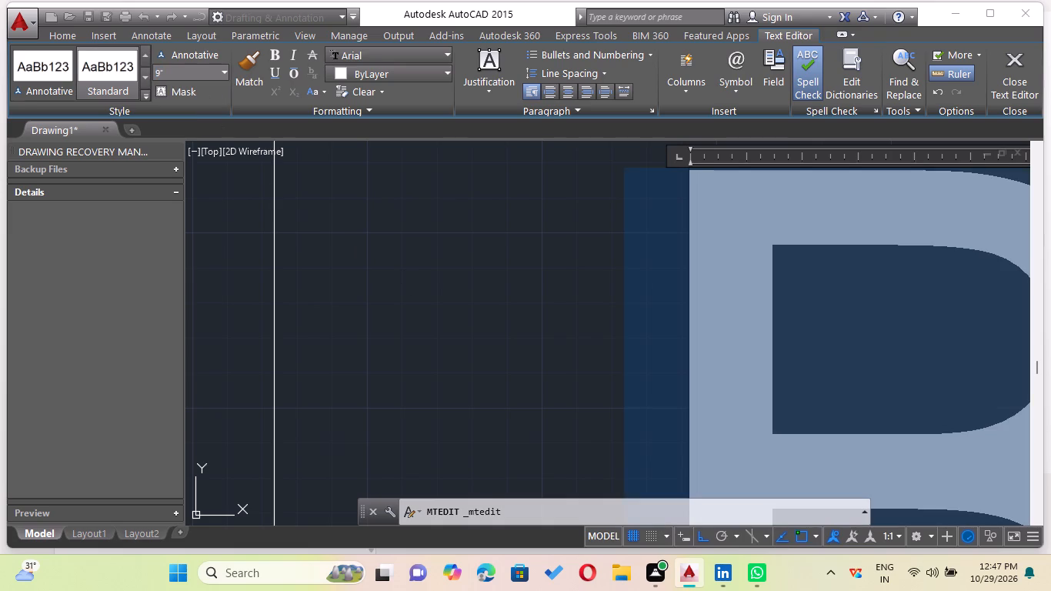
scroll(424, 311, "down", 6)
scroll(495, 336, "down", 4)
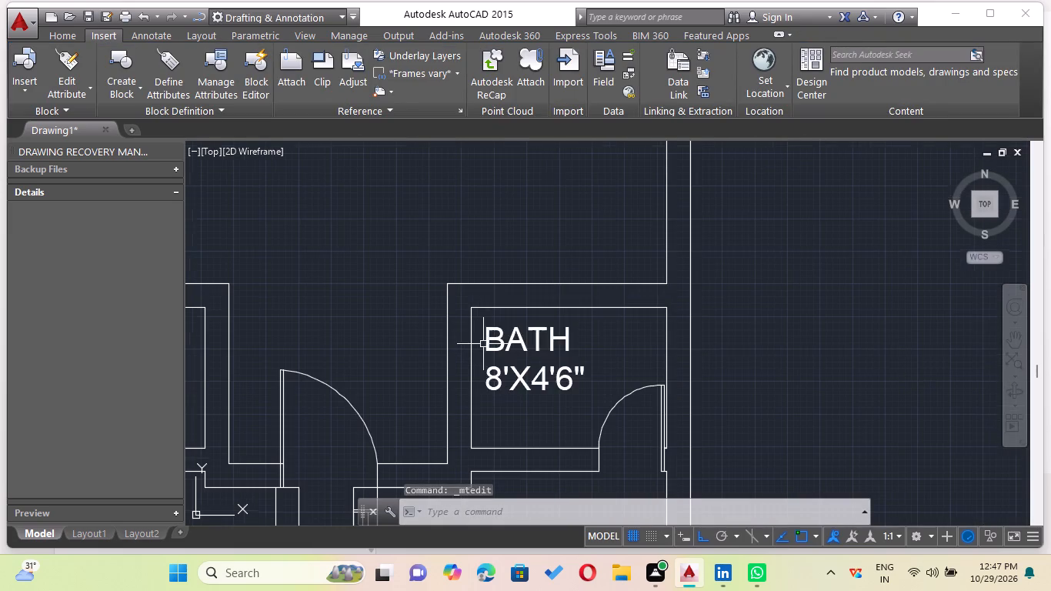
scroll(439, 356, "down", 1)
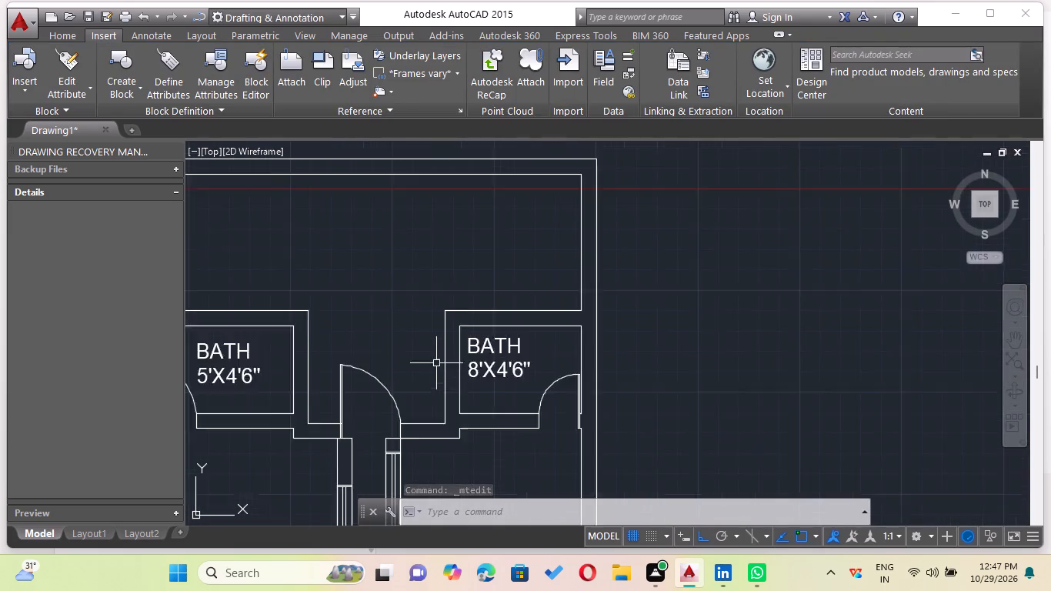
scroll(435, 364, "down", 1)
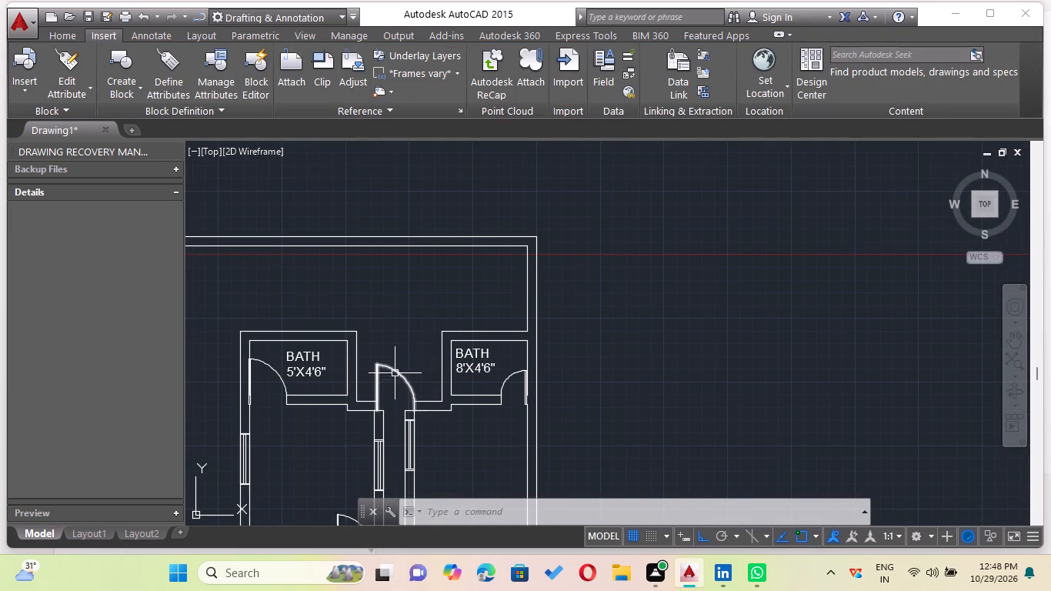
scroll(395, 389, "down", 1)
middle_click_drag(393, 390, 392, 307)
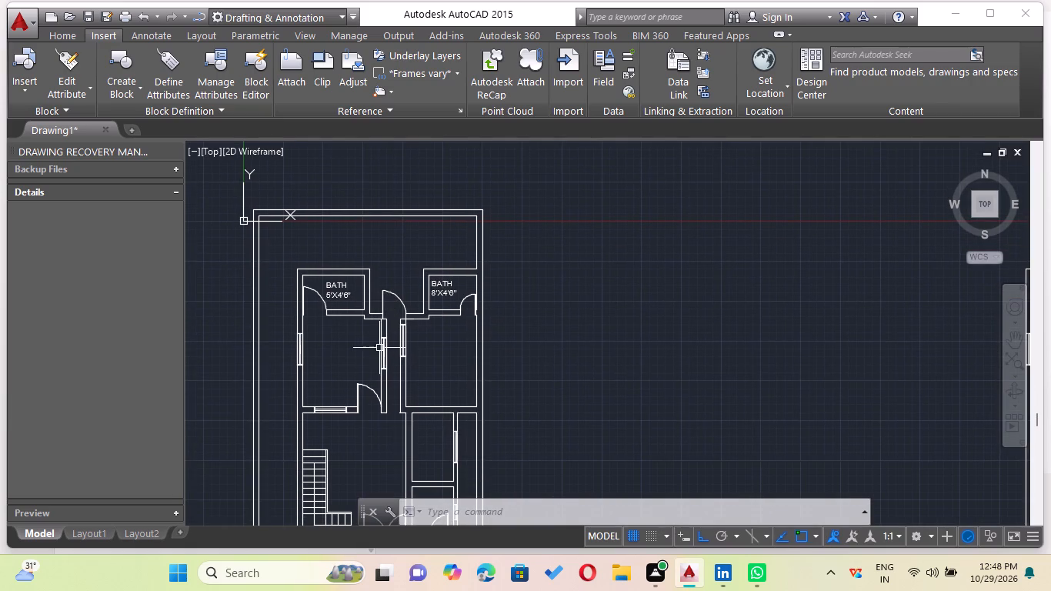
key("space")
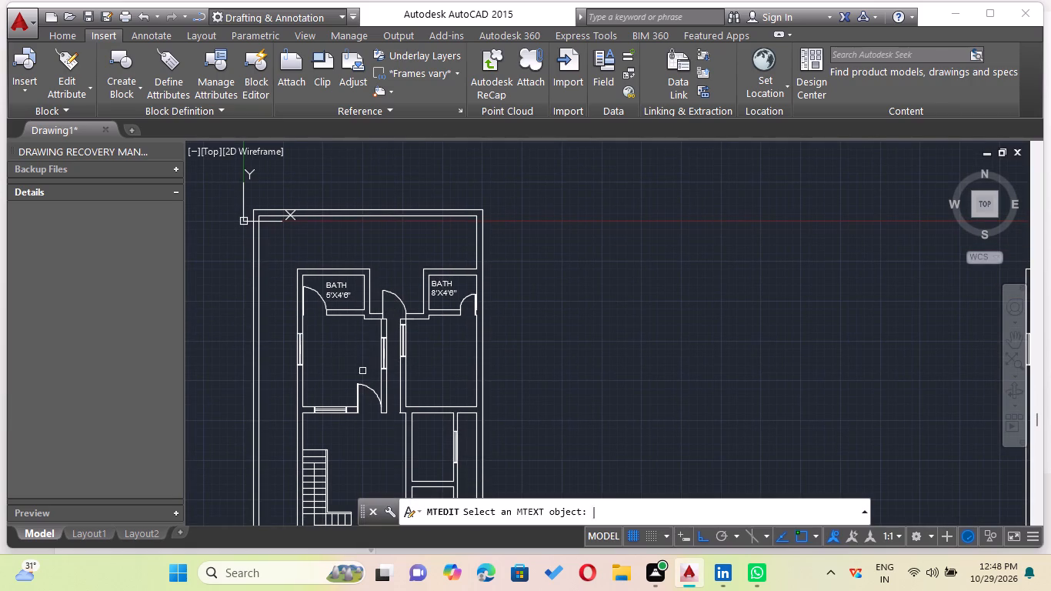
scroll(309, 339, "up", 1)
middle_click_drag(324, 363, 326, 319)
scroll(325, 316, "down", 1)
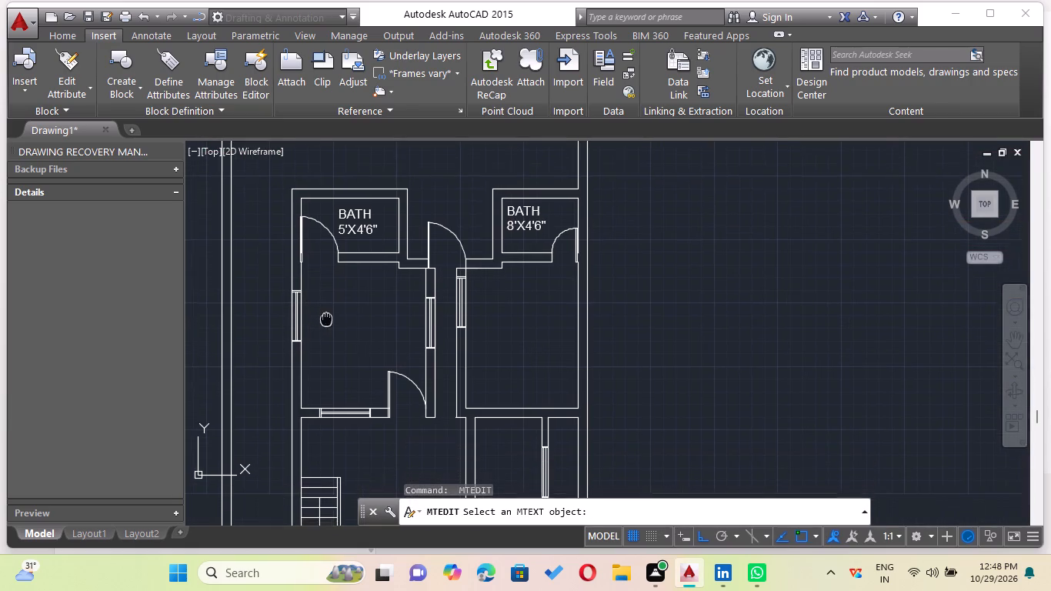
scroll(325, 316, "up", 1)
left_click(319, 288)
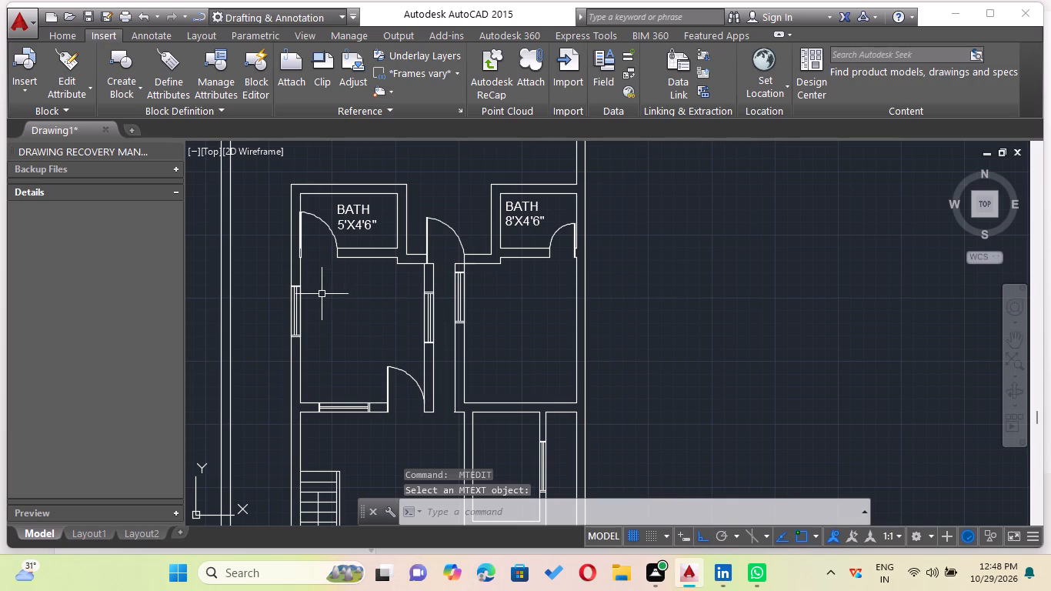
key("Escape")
Add a multiline text label inside the west bedroom reading "BED ROOM" with a second line 10'3"X12'.
type("MTEXT")
key("Return")
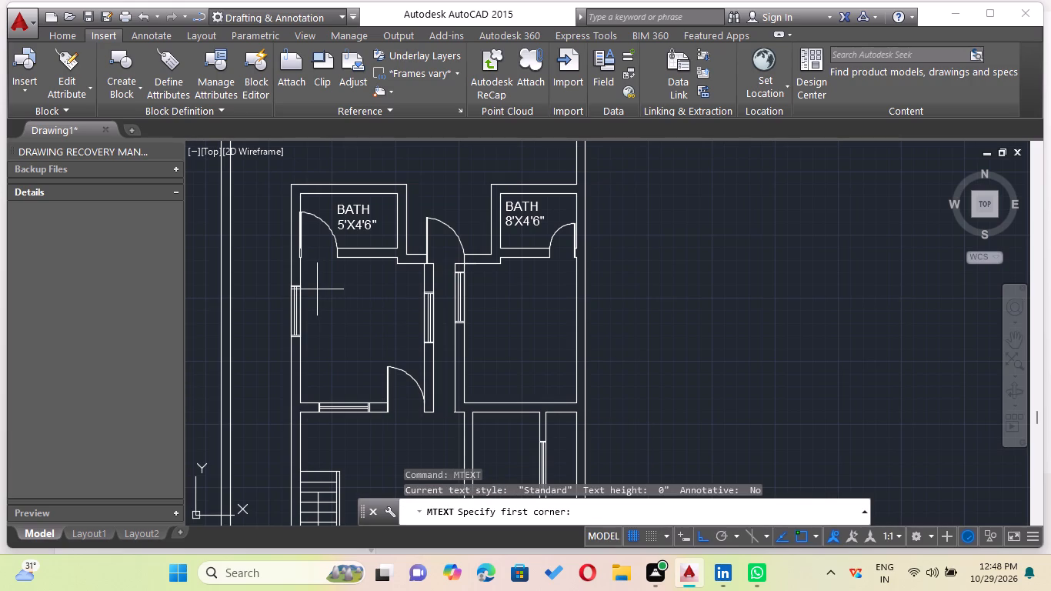
left_click(317, 289)
left_click(405, 356)
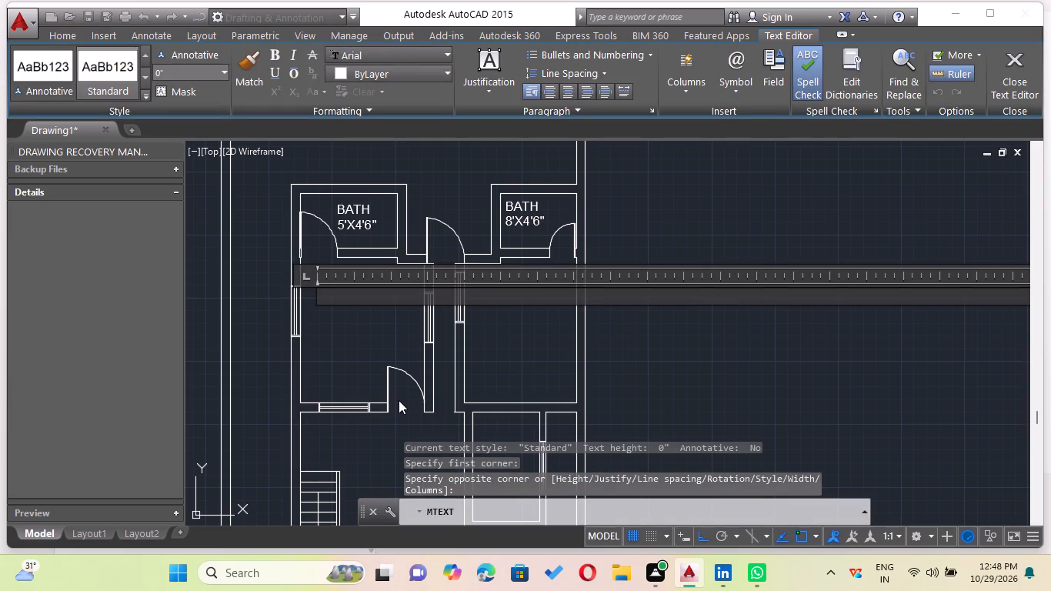
type("BE")
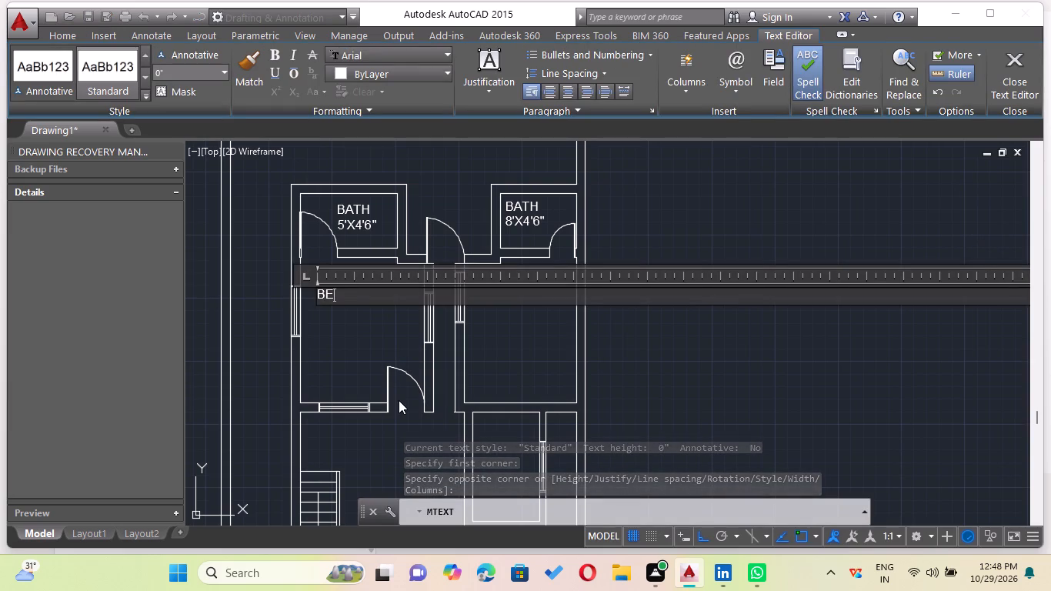
key("d")
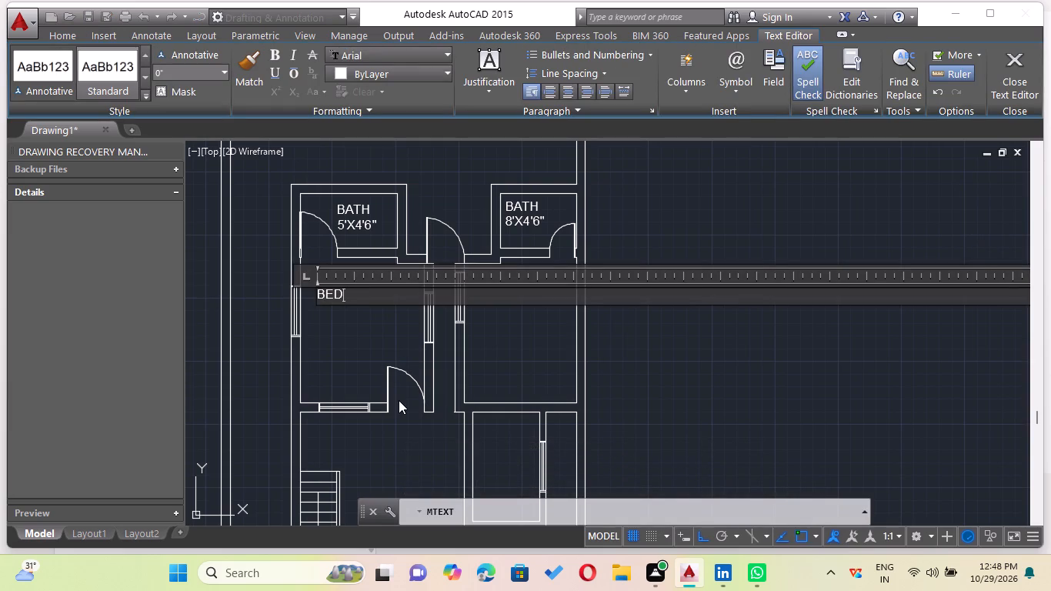
key("space")
type("ROOM")
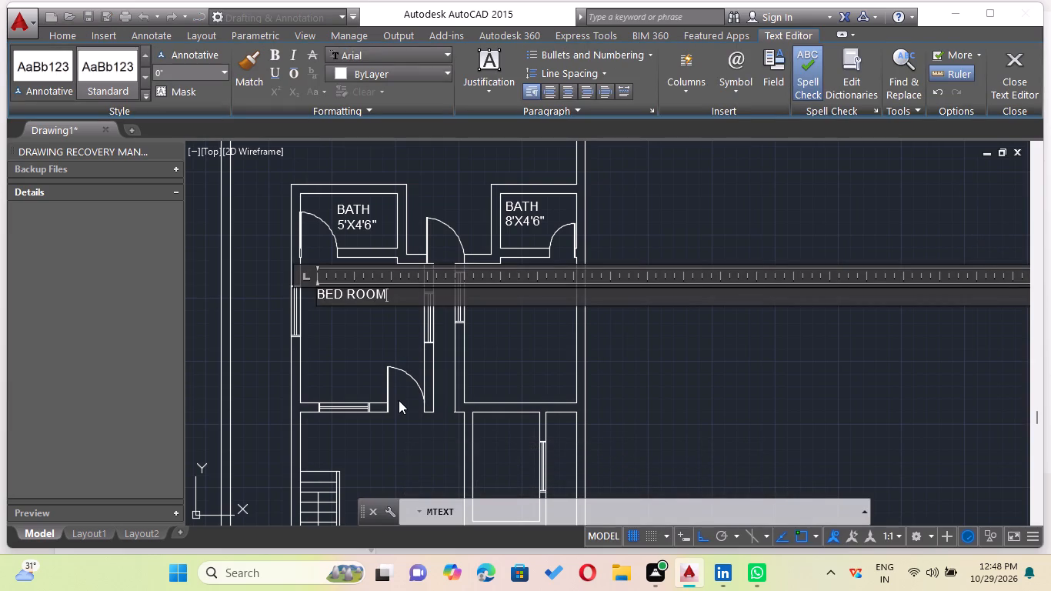
key("Return")
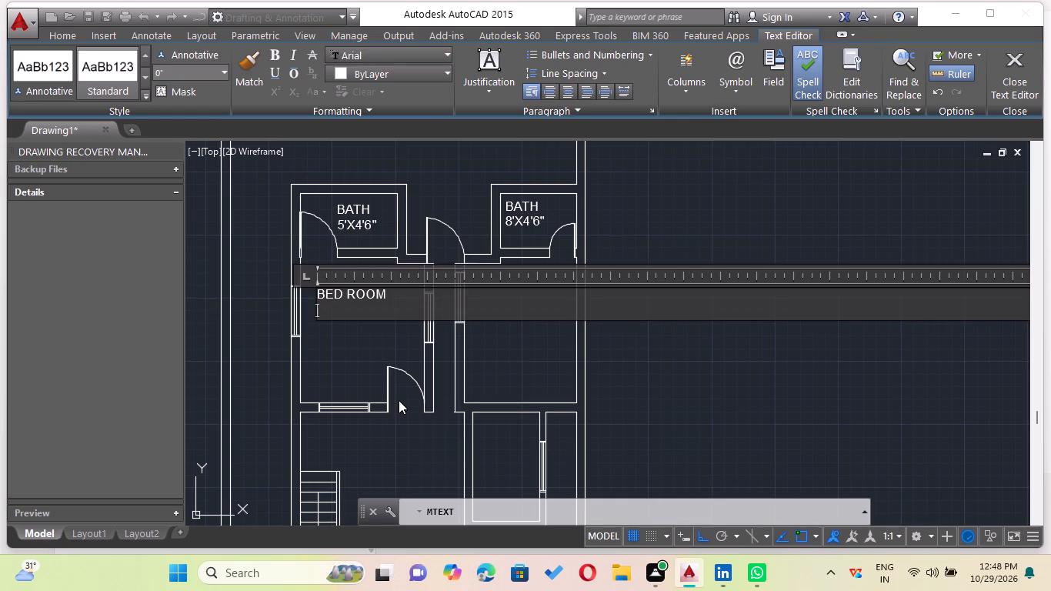
type("10'")
key("3")
type("\"?")
key("Insert")
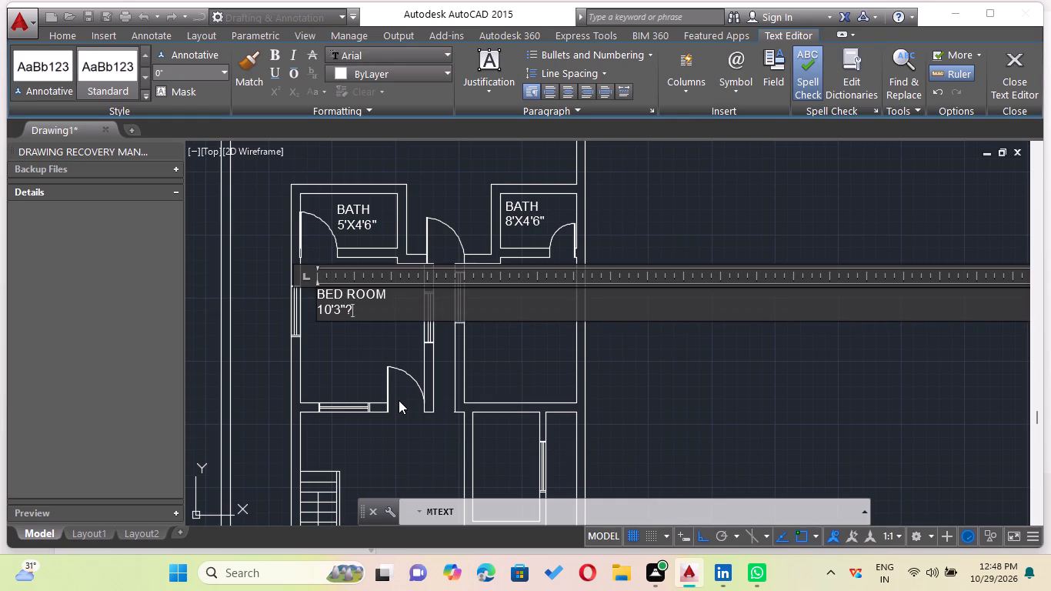
key("BackSpace")
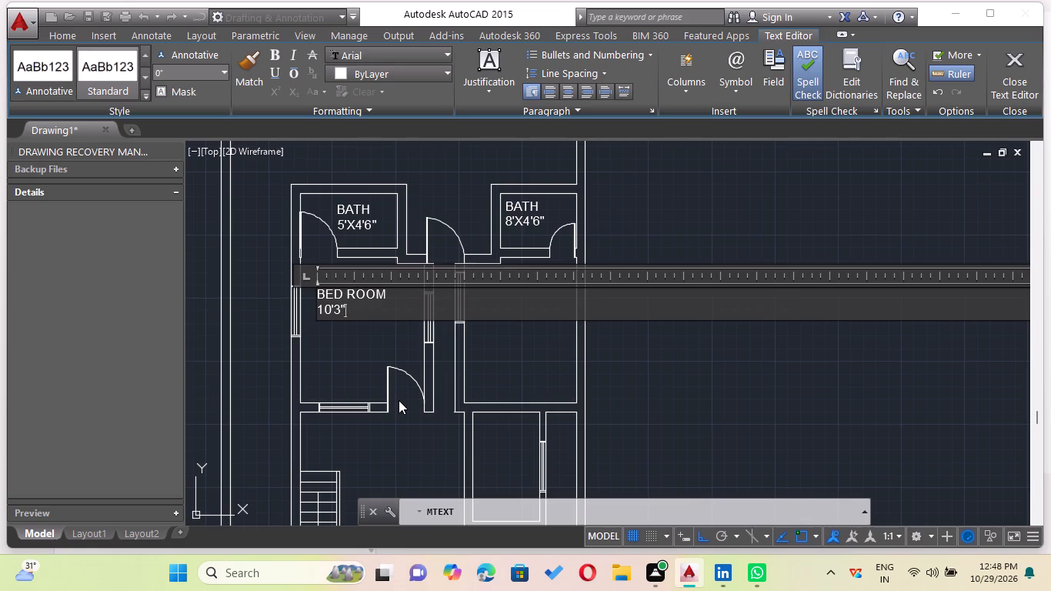
key("x")
type("12")
key("apostrophe")
Set the text height of both lines of the west bedroom label to 9" and finish editing.
scroll(399, 400, "up", 3)
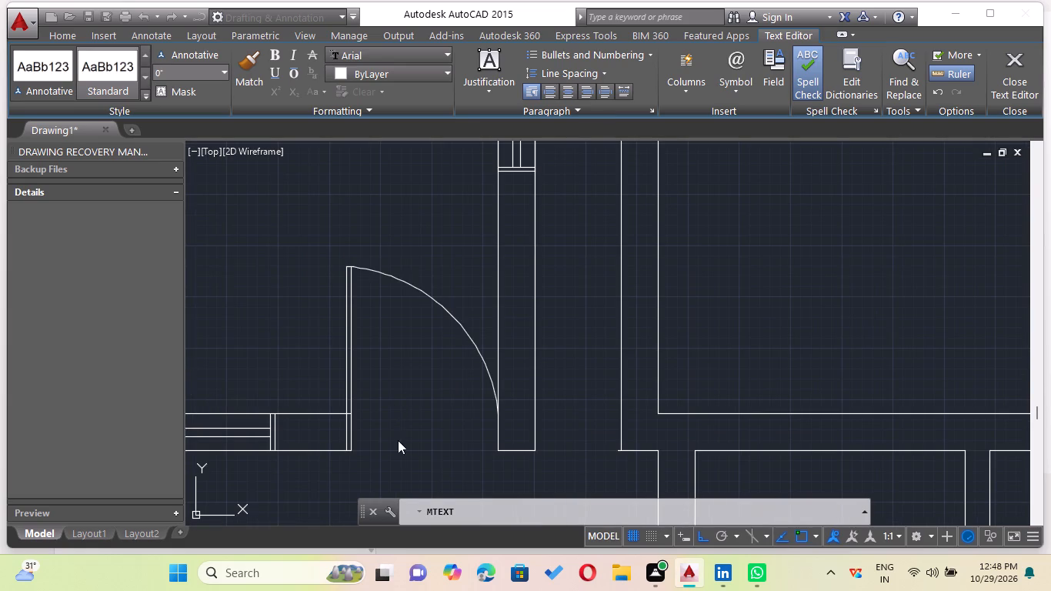
scroll(354, 413, "down", 3)
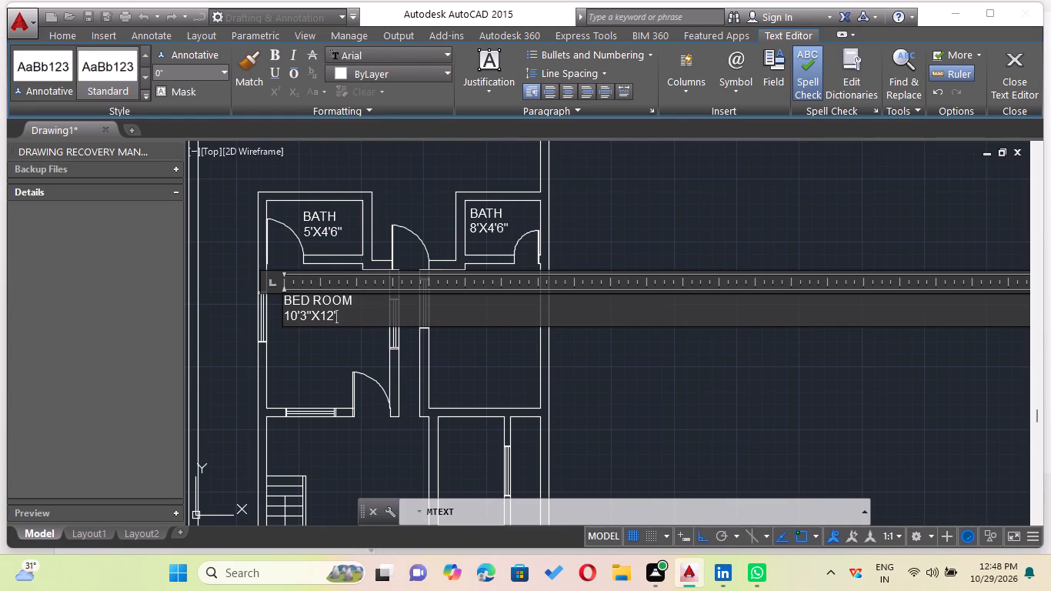
left_click_drag(348, 319, 229, 299)
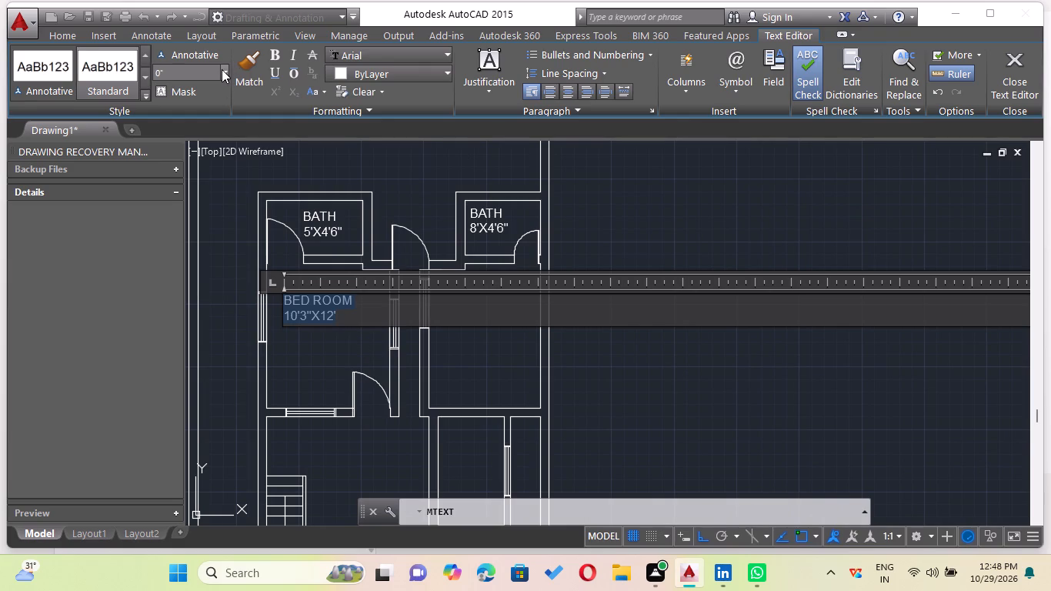
left_click(222, 69)
left_click(192, 93)
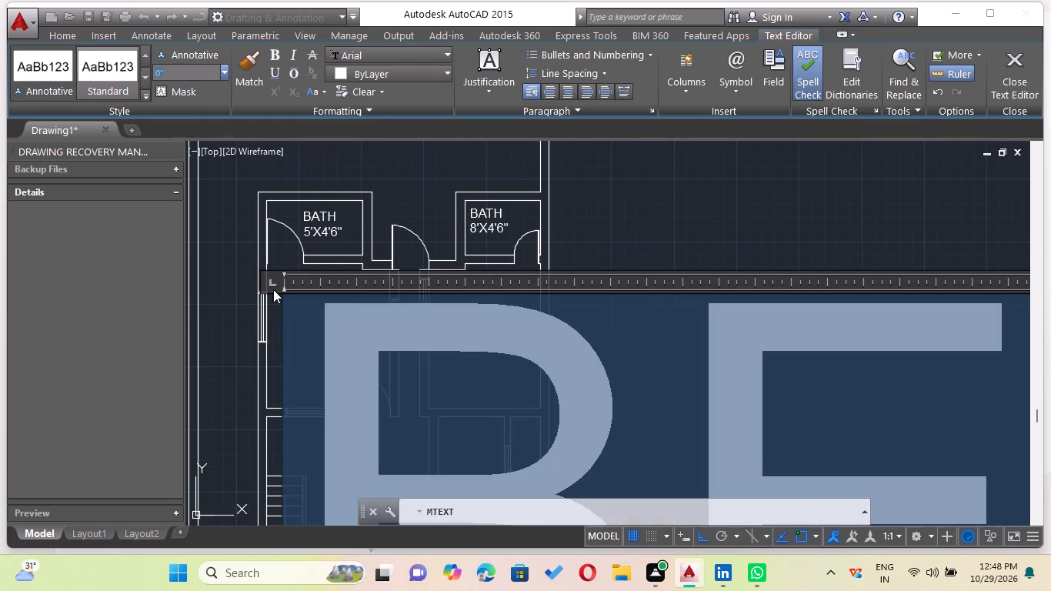
left_click(229, 242)
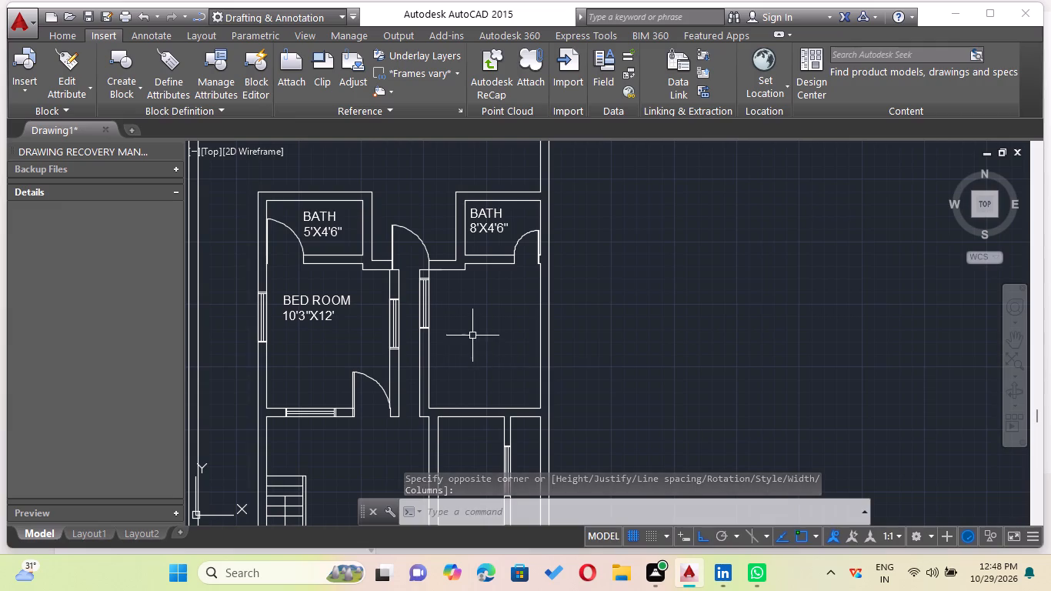
Add a multiline text label inside the east bedroom reading "BED ROOM" with a second line 9'3"X12'.
key("space")
scroll(459, 308, "up", 1)
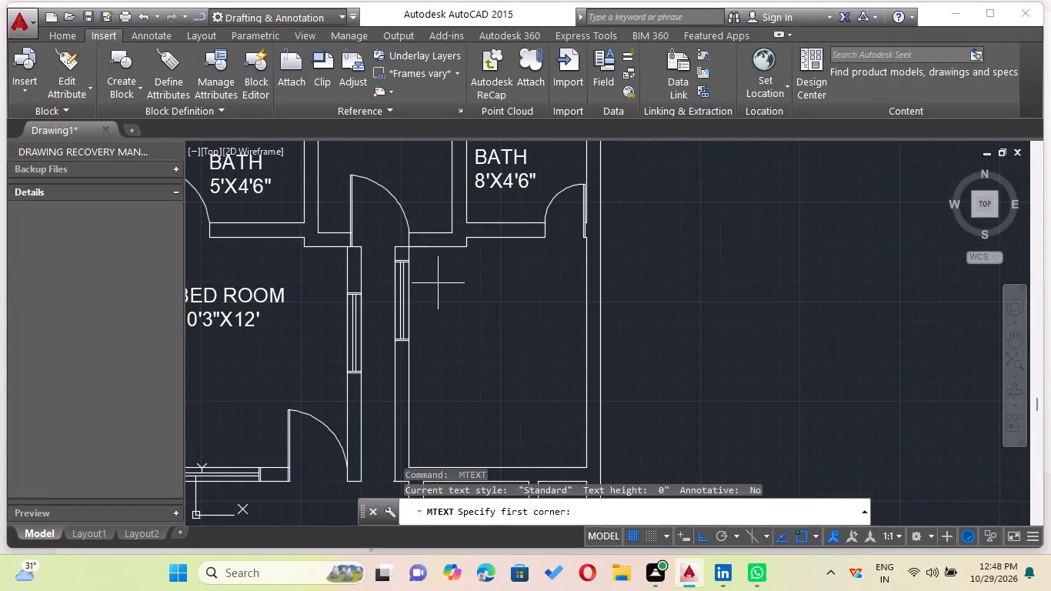
left_click(459, 288)
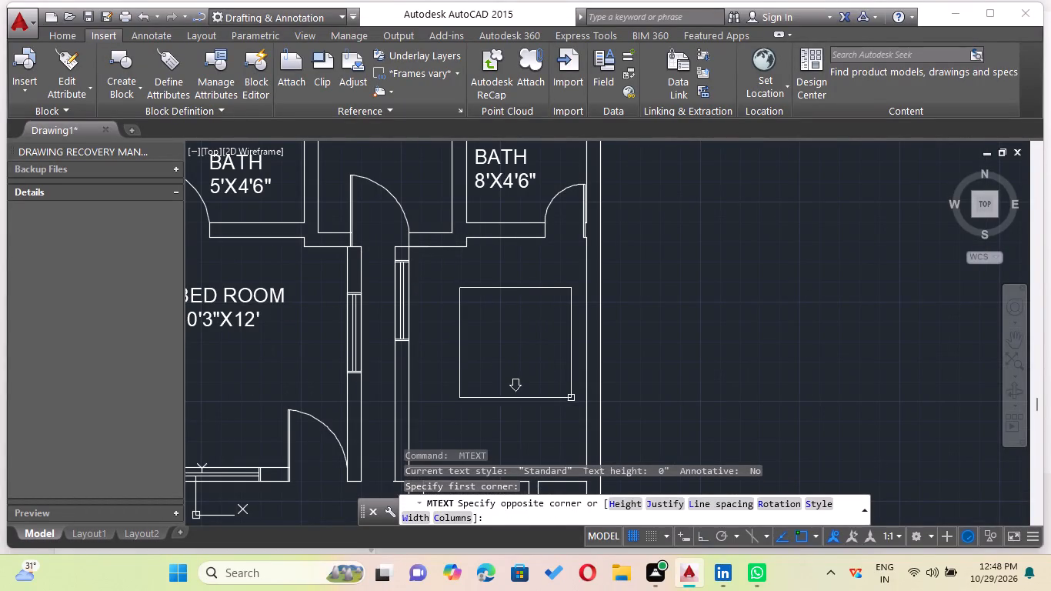
left_click(560, 397)
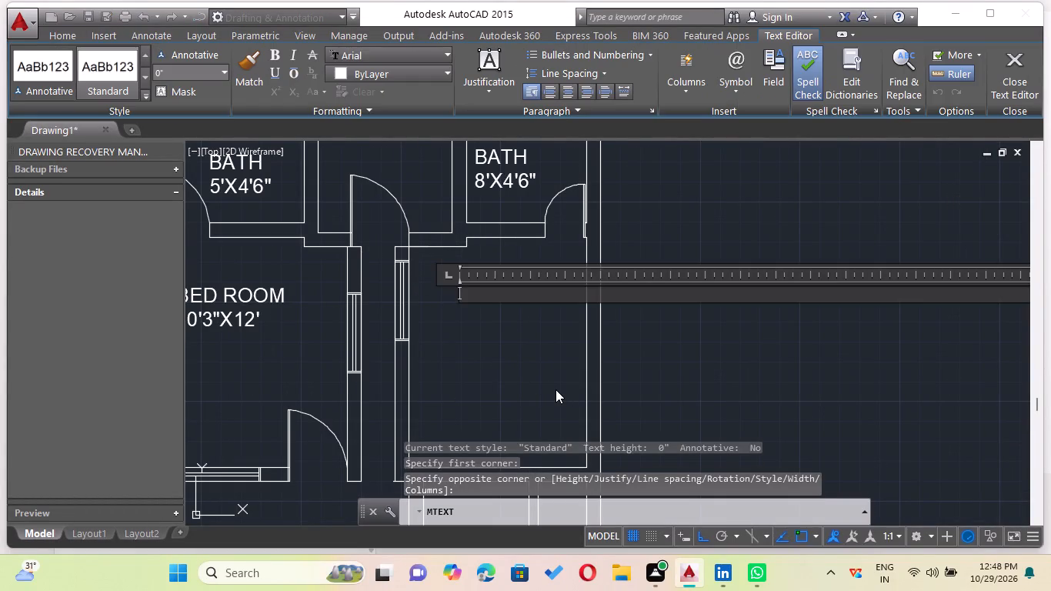
type("BE")
type("D")
key("space")
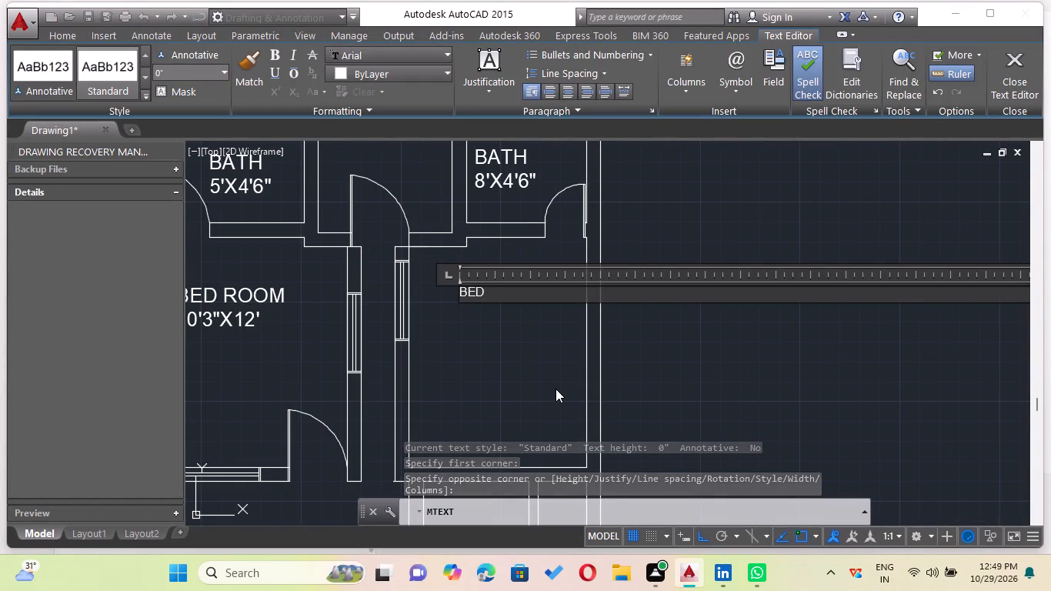
type("ROOM")
key("Return")
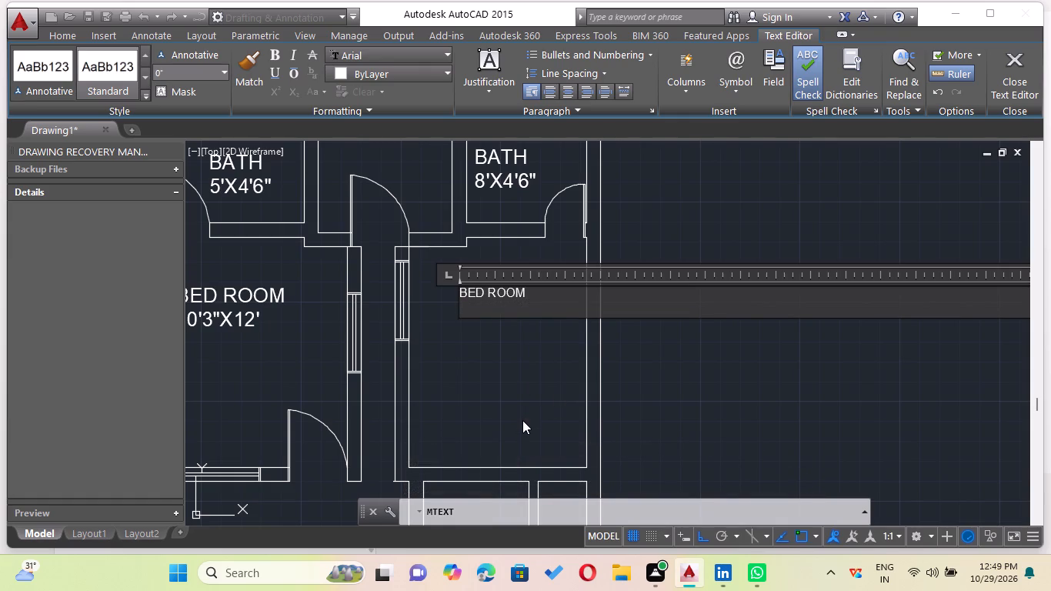
key("9")
key("apostrophe")
key("3")
key("shift+quotedbl")
key("x")
type("12")
key("backslash")
key("BackSpace")
key("apostrophe")
Set the text height of both lines of the east bedroom label to 9" and finish editing.
left_click_drag(505, 312, 441, 254)
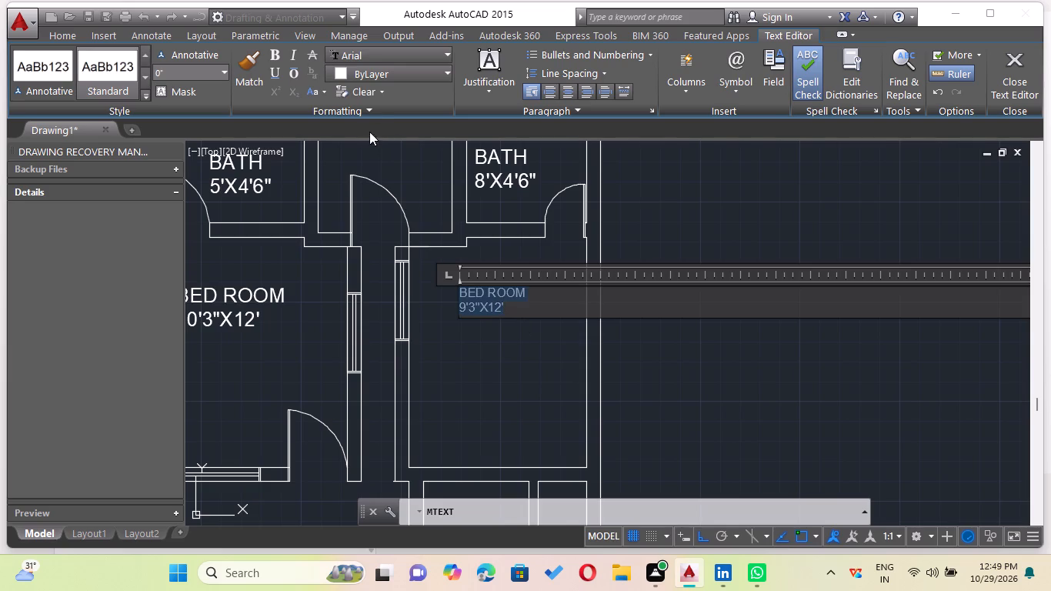
left_click(223, 72)
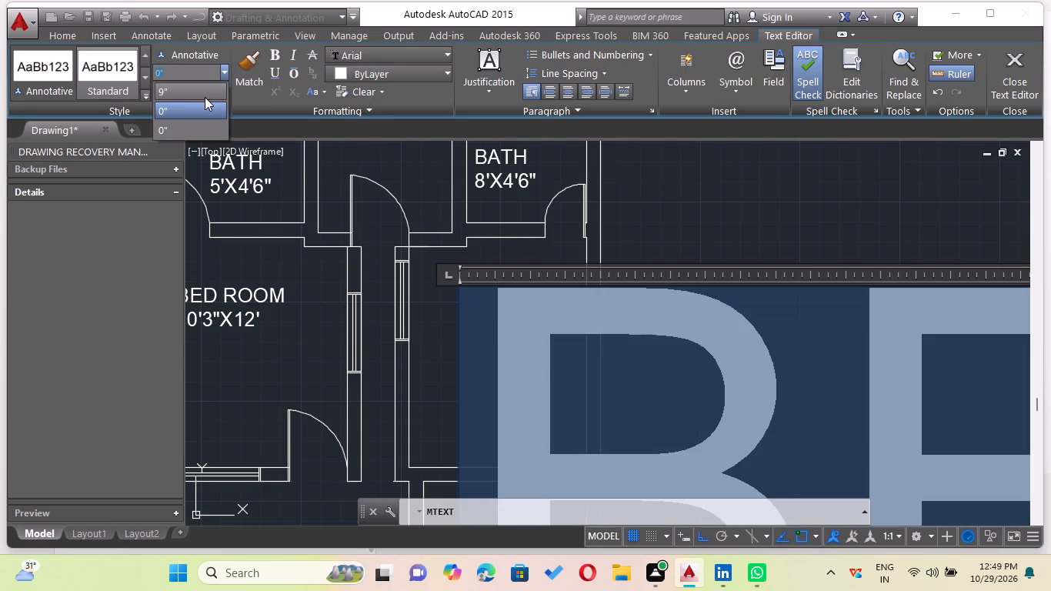
left_click(198, 87)
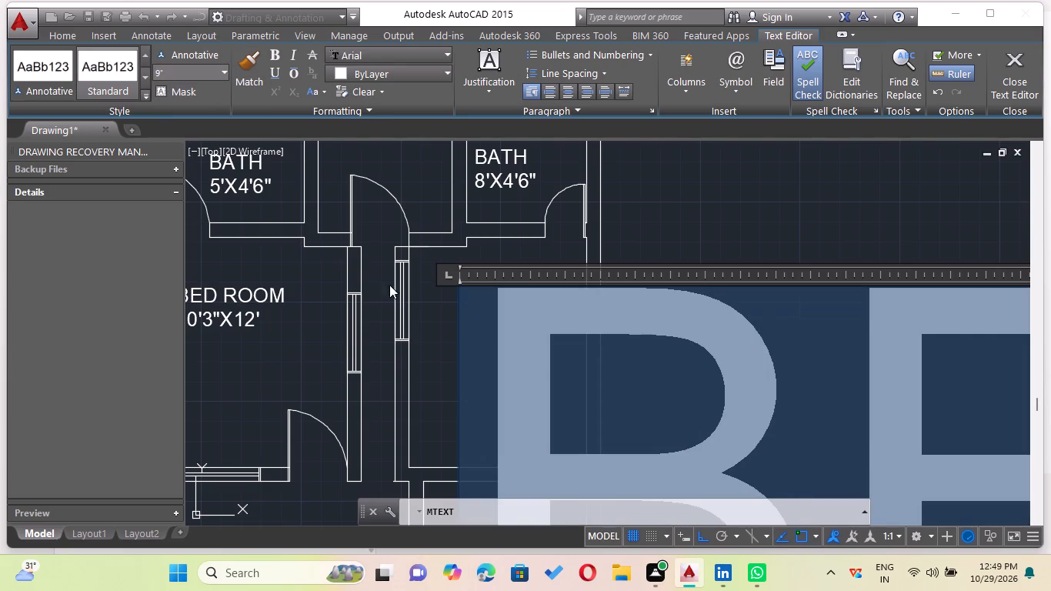
left_click(409, 329)
Add a multiline text label inside the lounge beside the staircase reading "LOUNGE" with a second line 17'6"X16'.
scroll(541, 392, "down", 3)
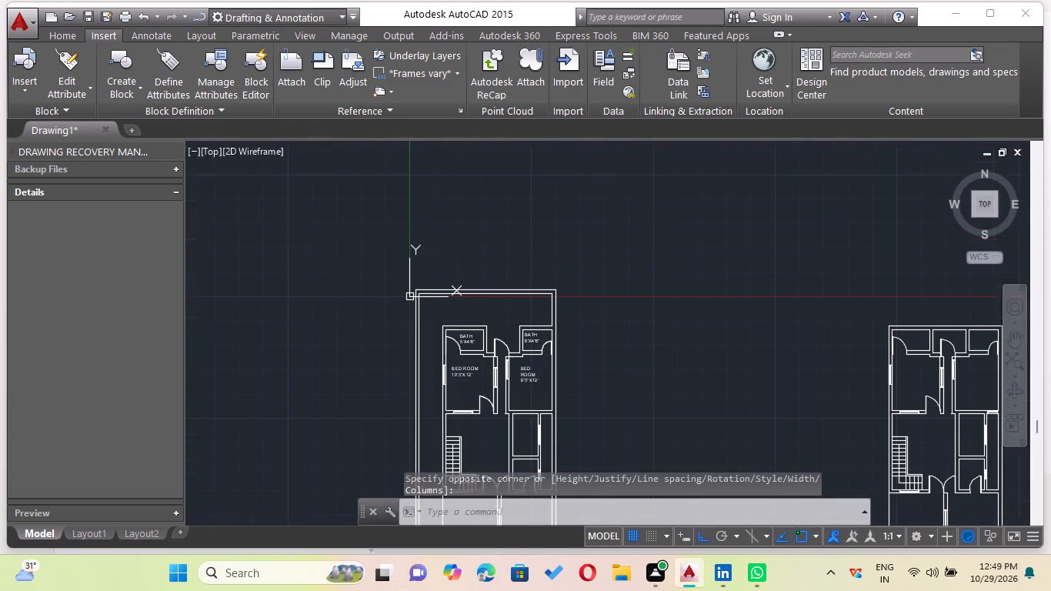
middle_click_drag(505, 405, 483, 352)
scroll(473, 342, "up", 3)
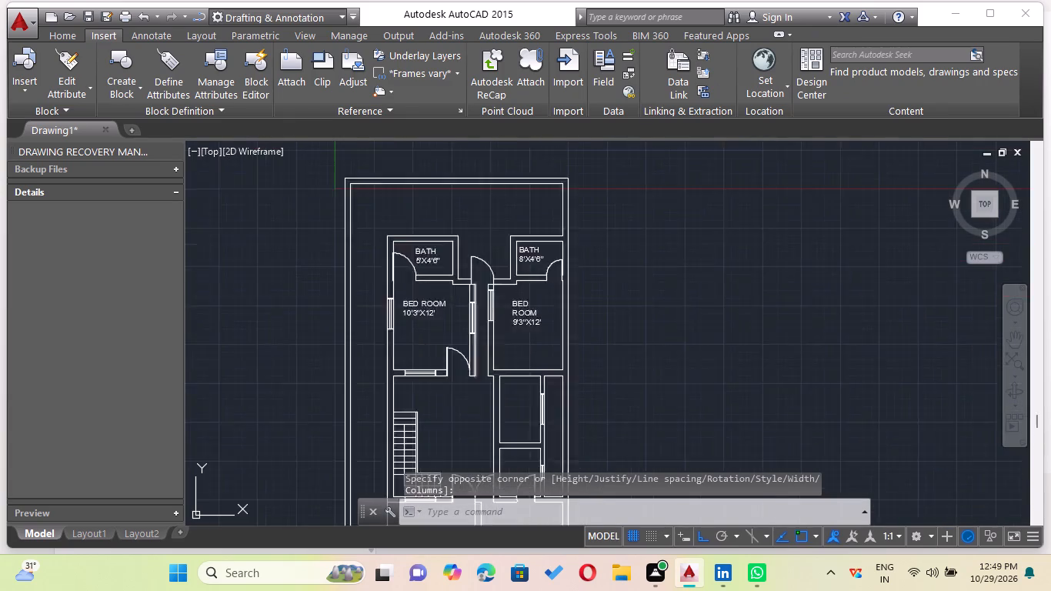
key("Escape")
scroll(486, 312, "down", 1)
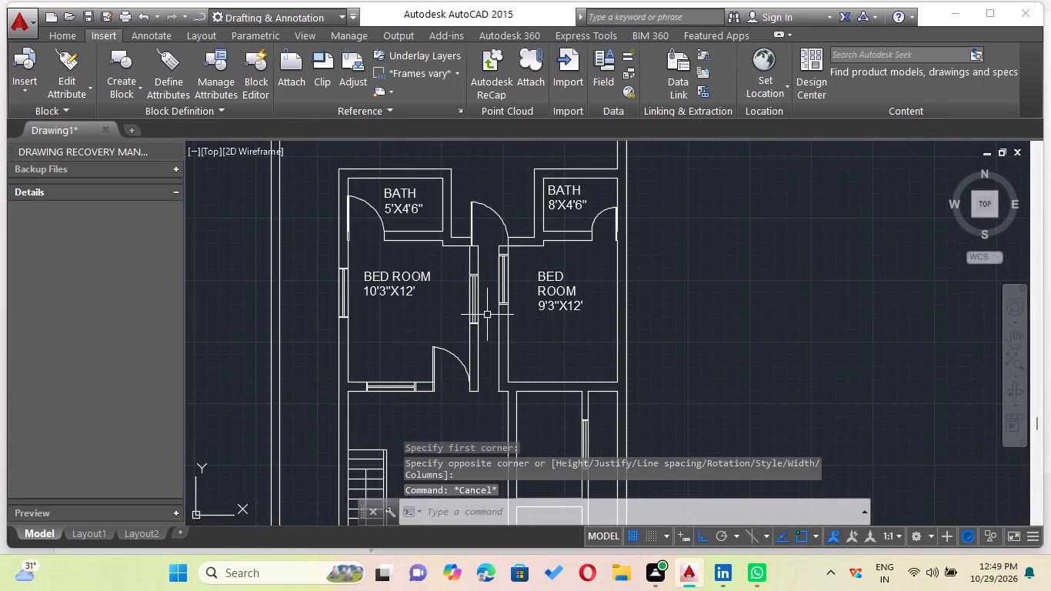
scroll(552, 310, "down", 1)
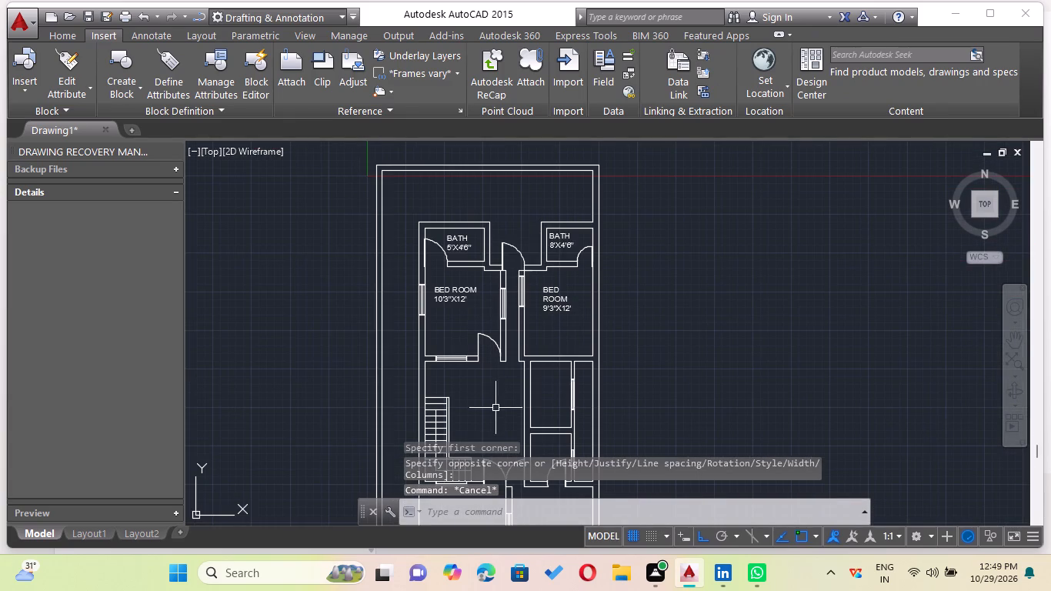
key("space")
middle_click_drag(467, 418, 409, 306)
scroll(402, 297, "up", 1)
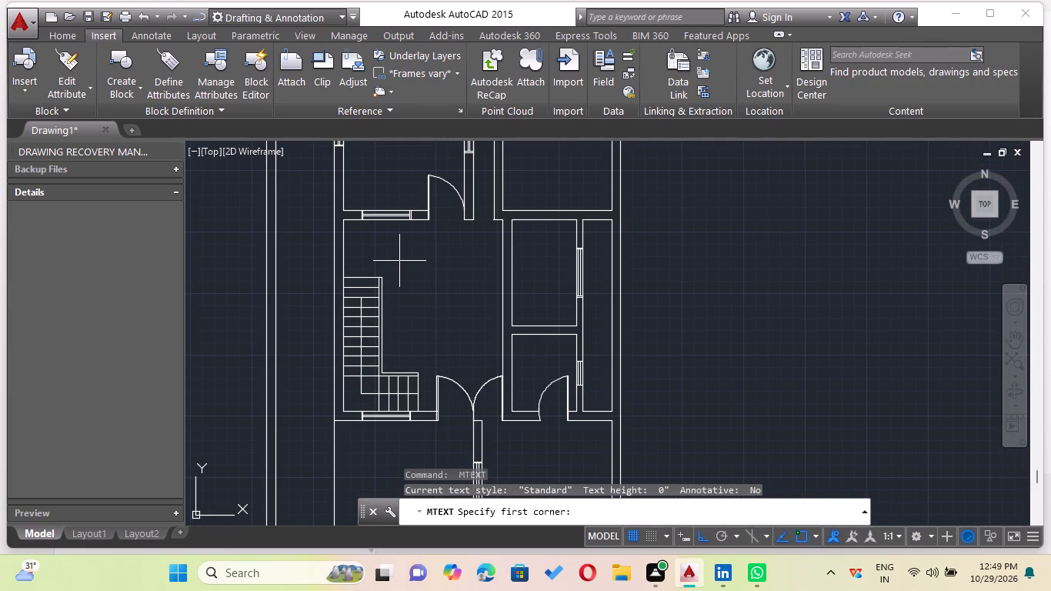
left_click(399, 261)
left_click(491, 353)
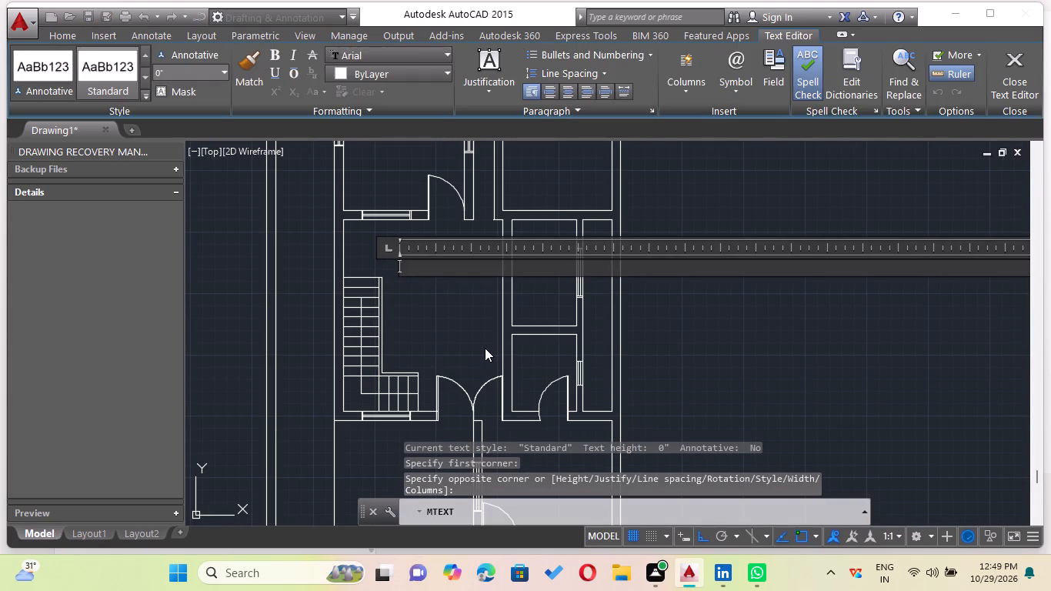
type("LOUNGE")
key("Return")
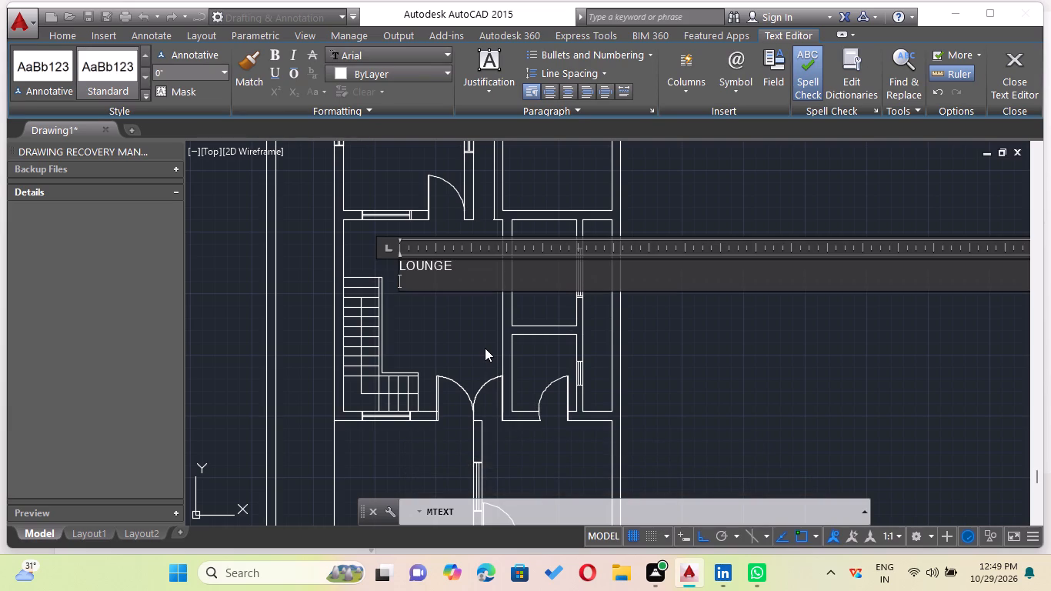
type("17")
key("apostrophe")
type("6\"")
key("x")
type("16")
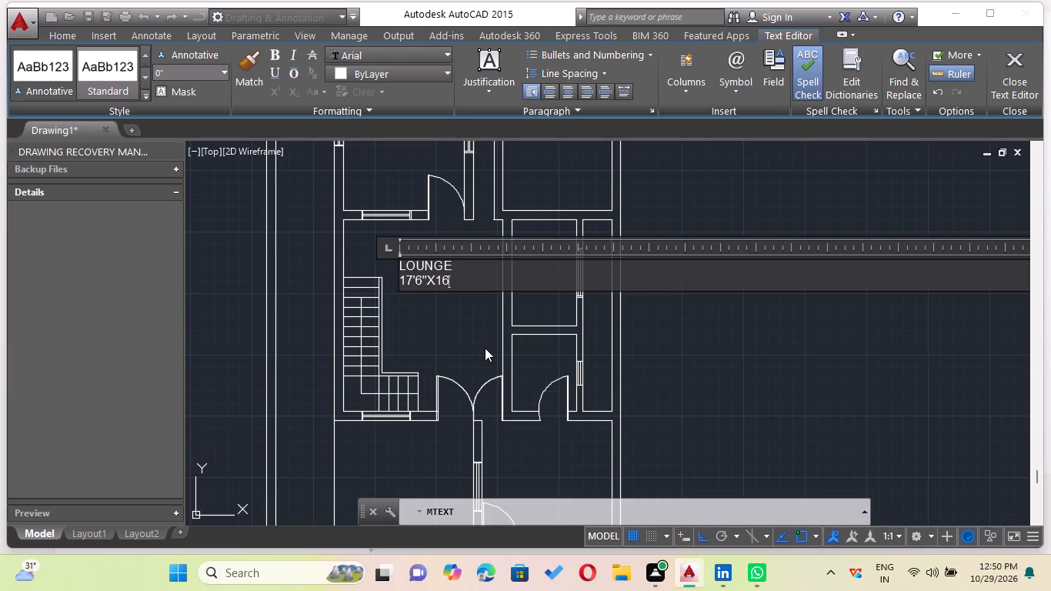
key("apostrophe")
Set the text height of both lines of the lounge label to 9" and finish editing.
left_click_drag(457, 279, 324, 270)
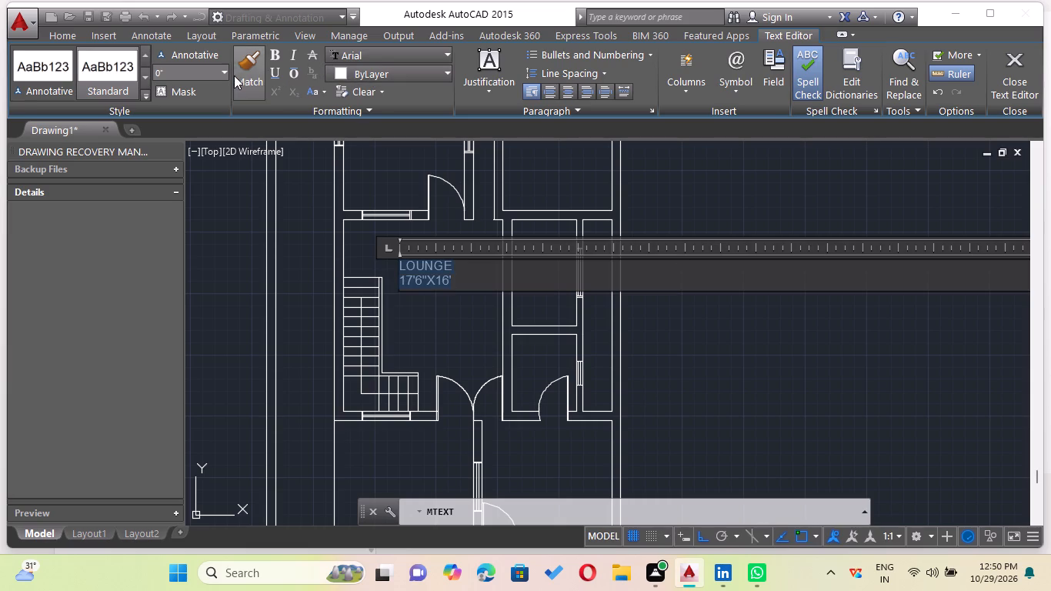
left_click(225, 71)
left_click(202, 88)
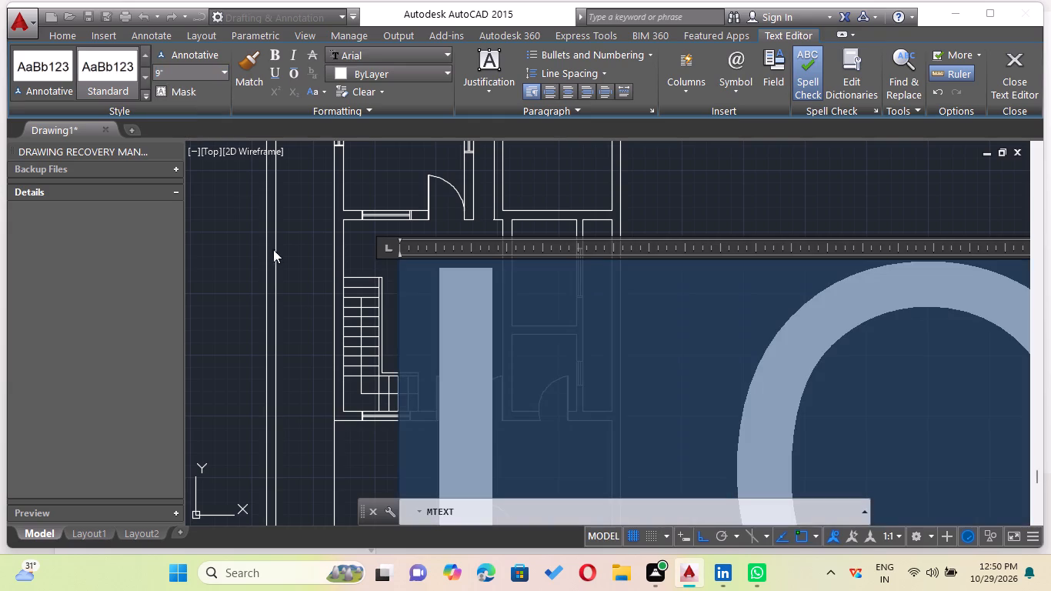
left_click(302, 235)
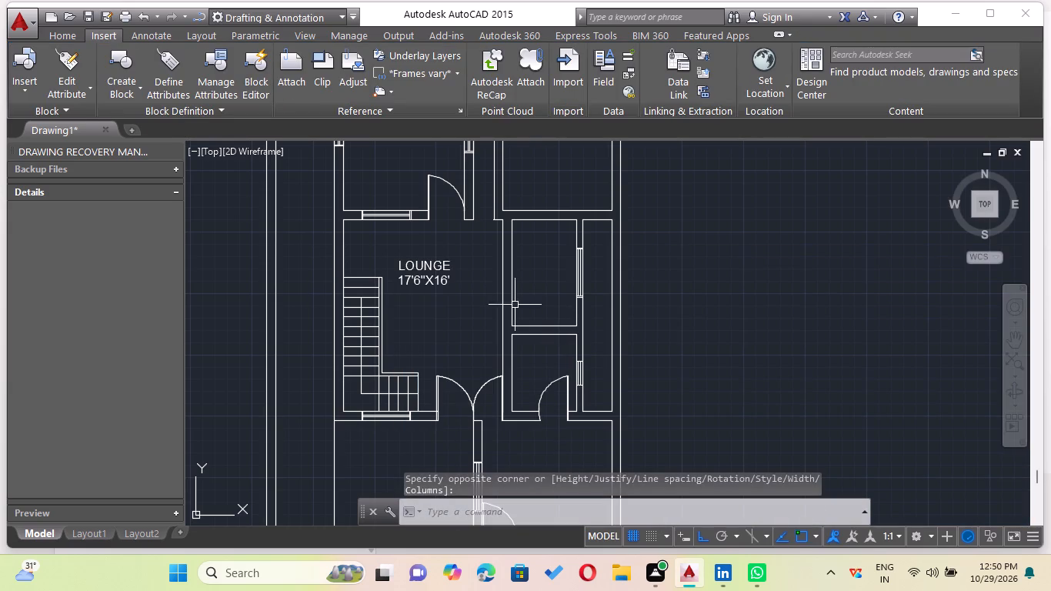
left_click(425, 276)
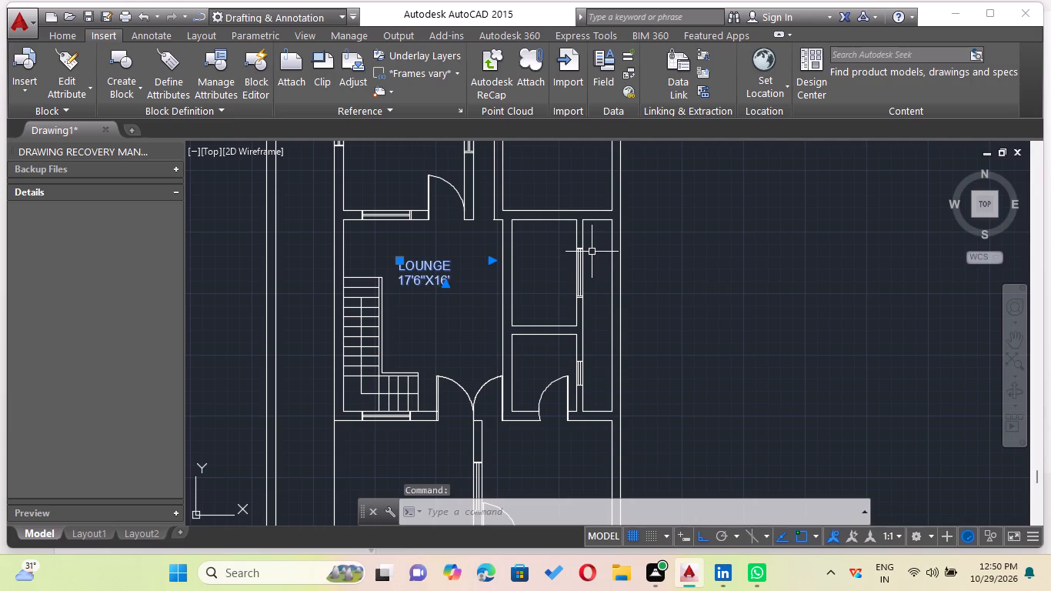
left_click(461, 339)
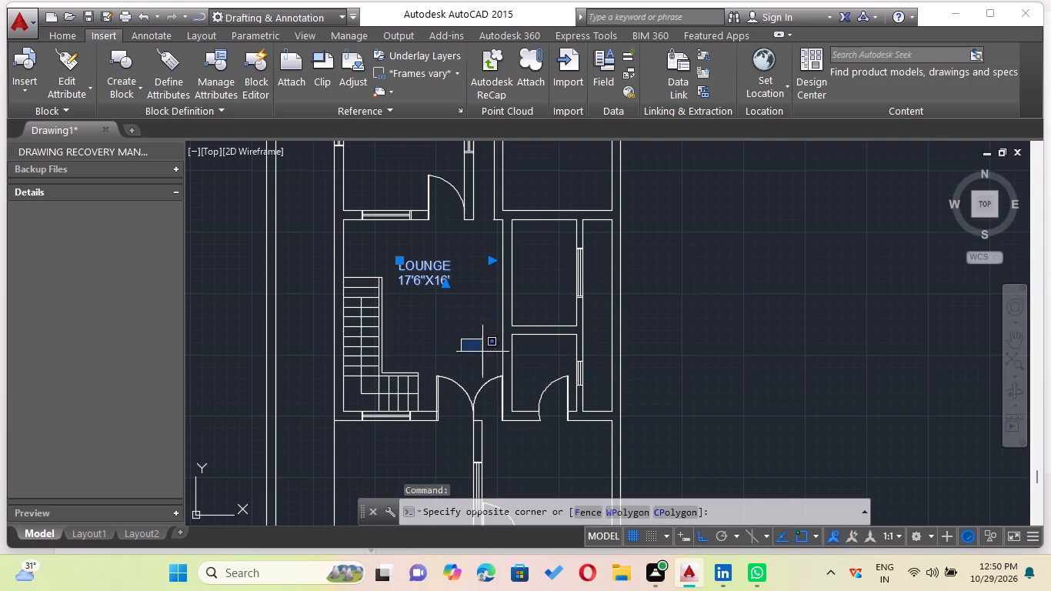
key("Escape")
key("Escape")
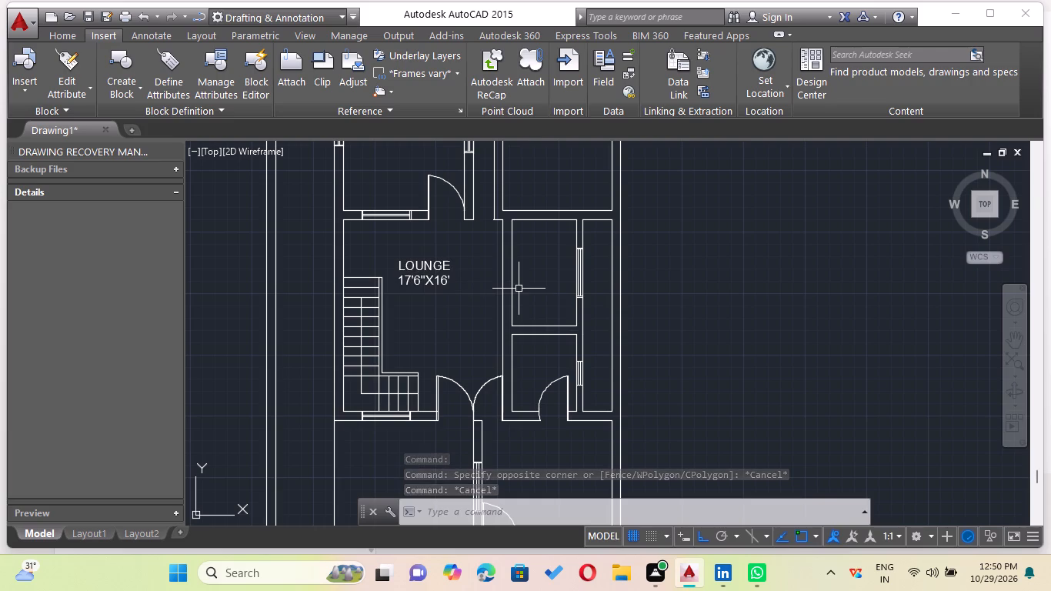
Place a multiline text box inside the kitchen, the northern small room directly east of the lounge.
key("space")
scroll(526, 293, "up", 2)
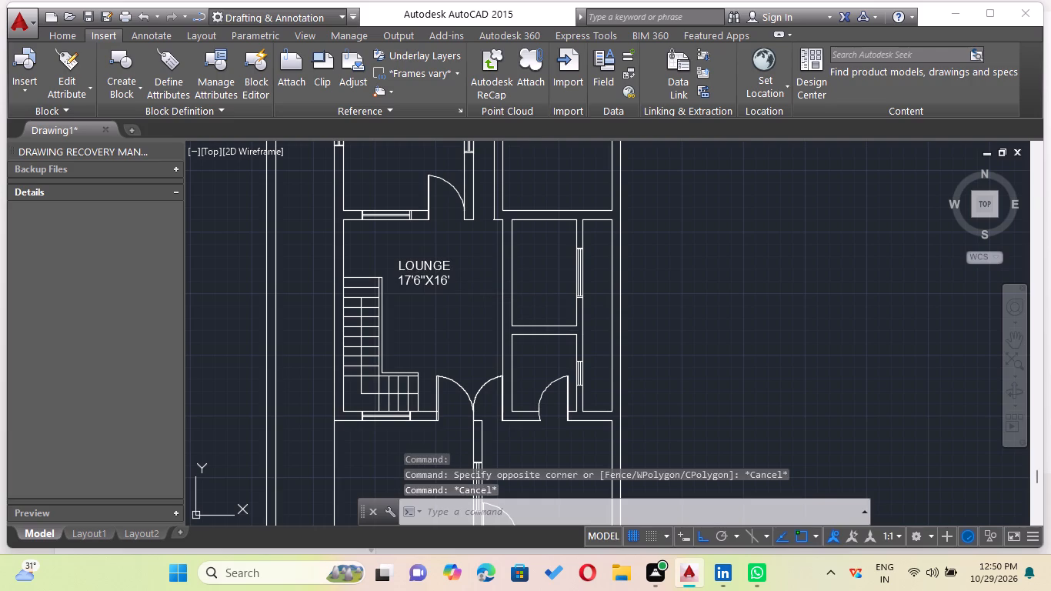
left_click(512, 209)
left_click(639, 288)
scroll(618, 291, "down", 2)
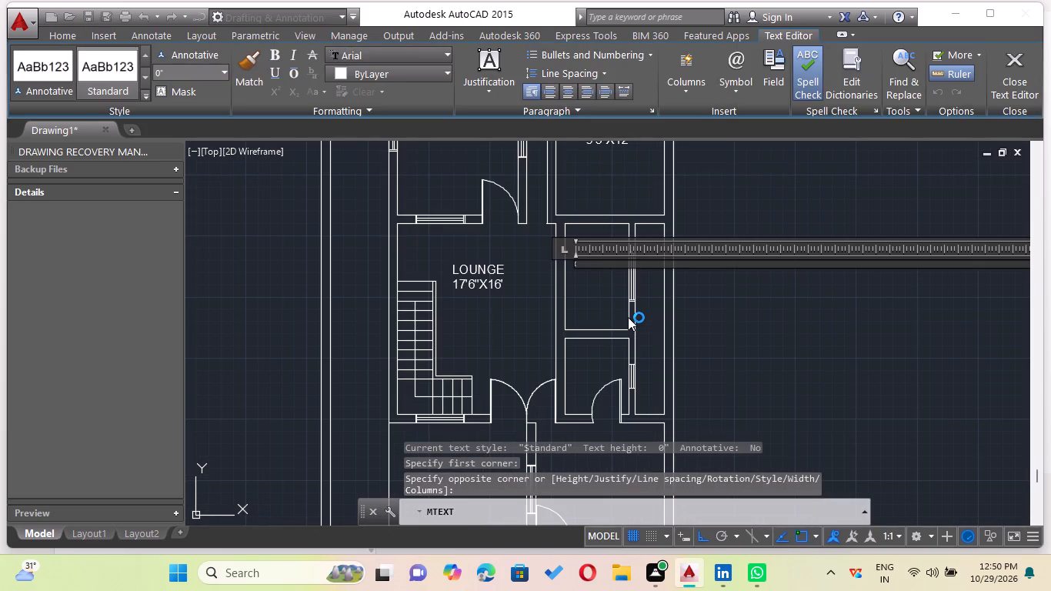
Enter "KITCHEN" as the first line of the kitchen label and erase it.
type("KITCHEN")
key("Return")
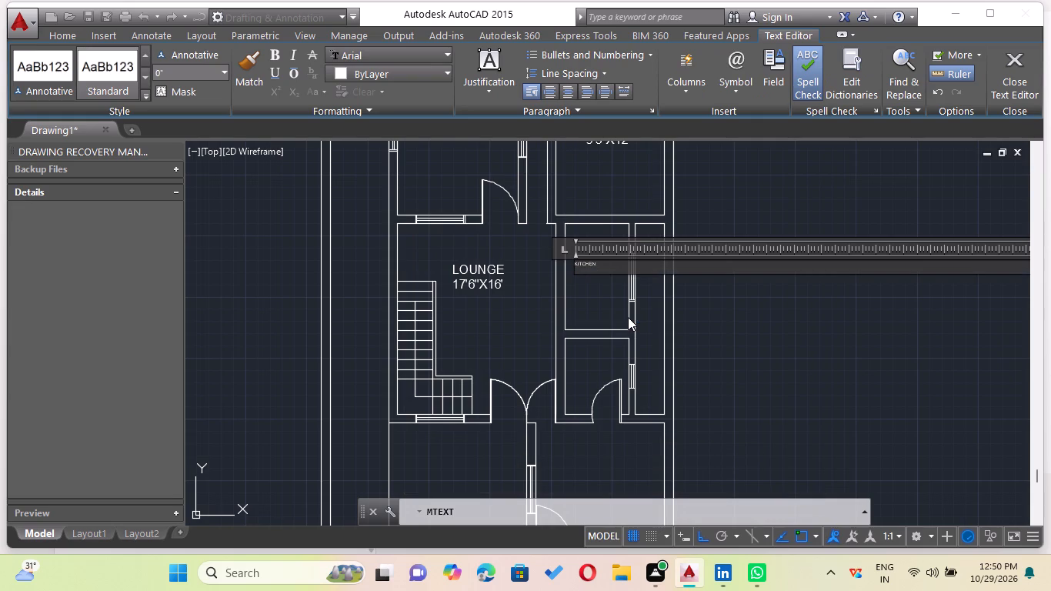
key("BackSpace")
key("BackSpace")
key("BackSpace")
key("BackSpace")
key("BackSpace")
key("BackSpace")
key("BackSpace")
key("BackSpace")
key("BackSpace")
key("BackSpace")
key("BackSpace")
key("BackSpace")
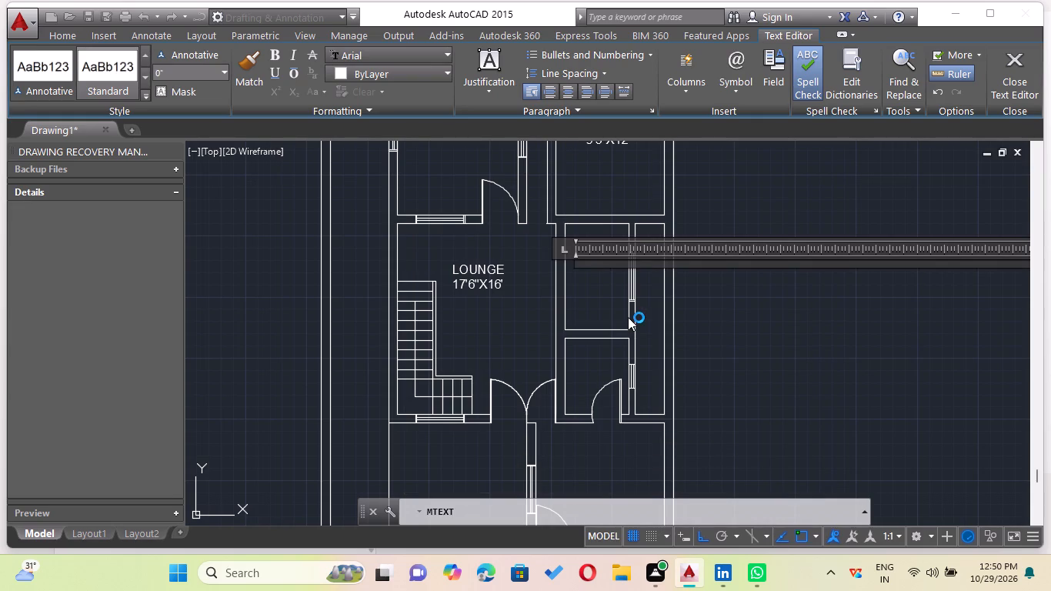
Enter "kitchen" as the kitchen label's first line and 5'6"x9' as its second line.
type("kitchen")
key("Return")
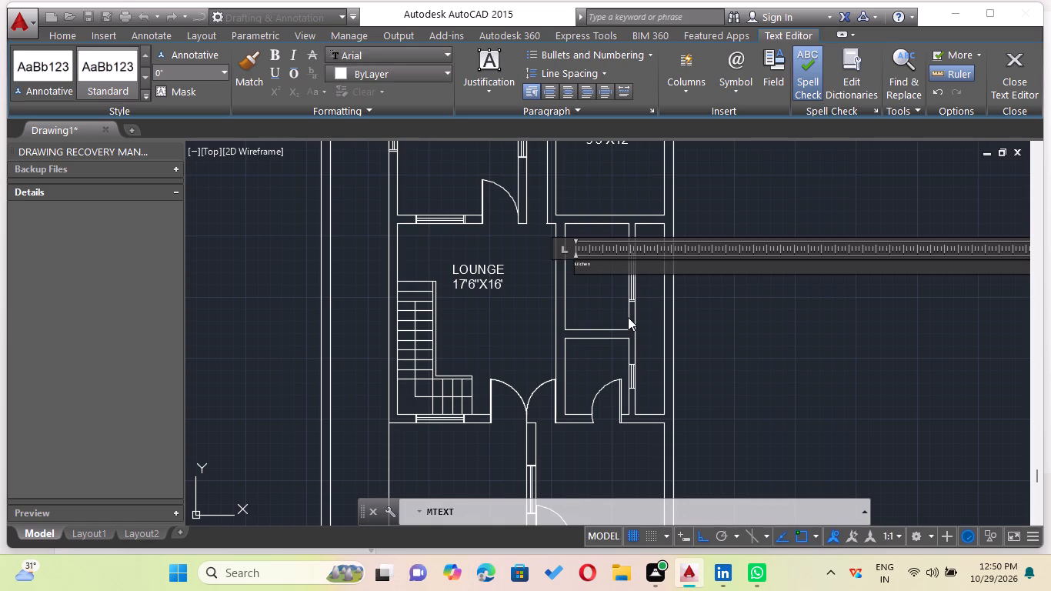
type("5'6")
key("shift+quotedbl")
key("x")
key("9")
key("apostrophe")
Set the text height of both lines of the kitchen label to 9" and finish editing.
left_click_drag(602, 271, 505, 229)
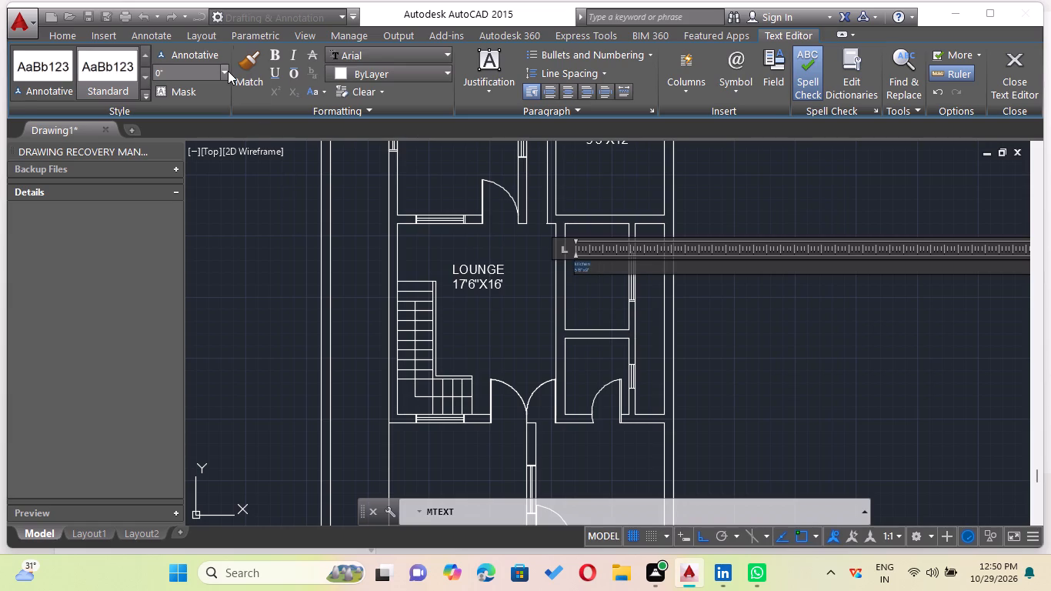
left_click(222, 68)
left_click(192, 90)
left_click(338, 200)
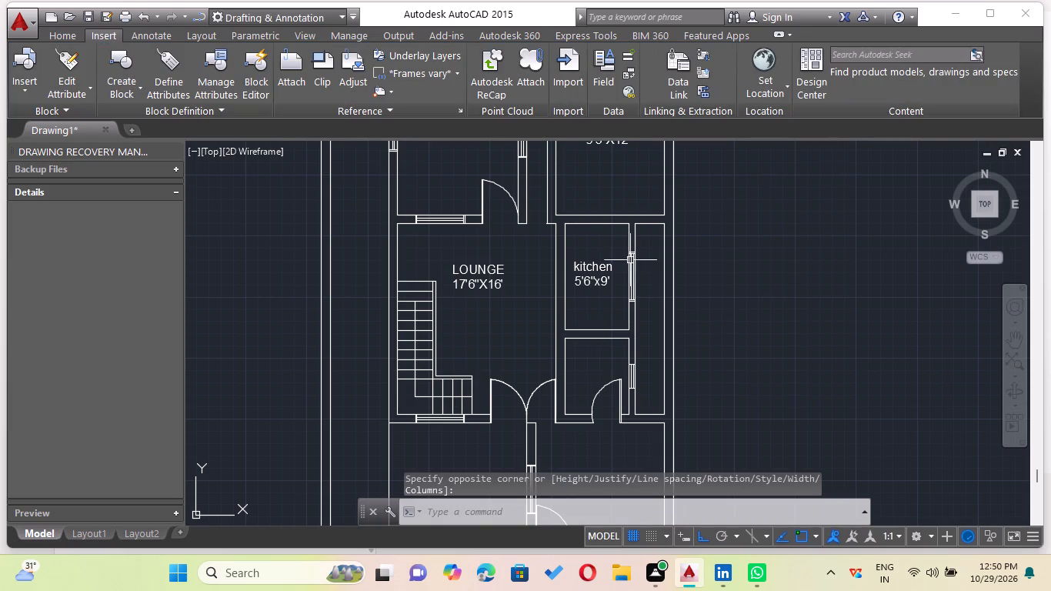
Edit the kitchen label so its first line reads "Kitchen" with a capital K, keeping the text at 9" height.
double_click(595, 272)
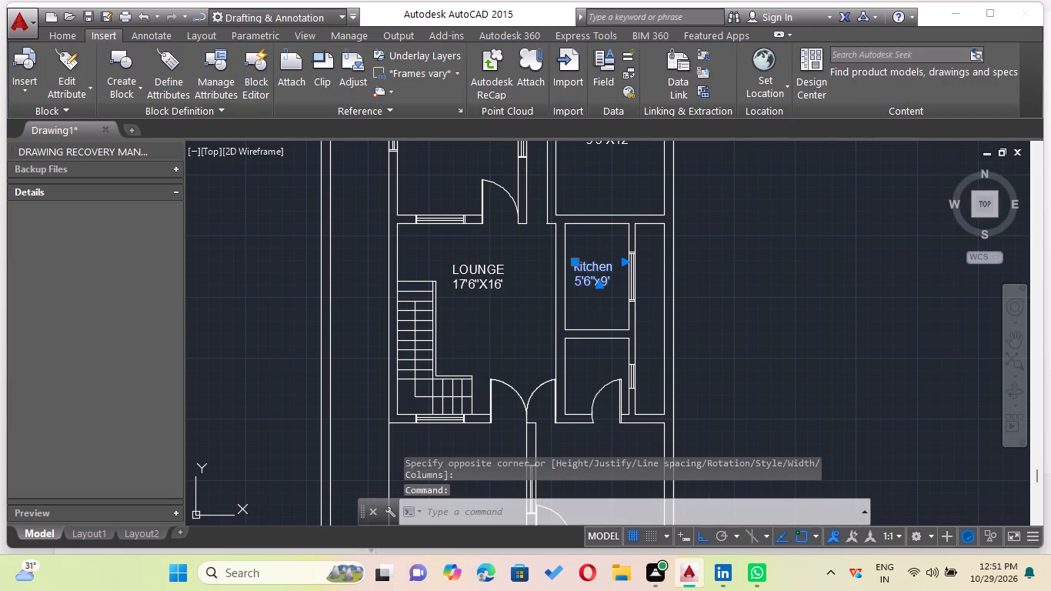
left_click_drag(612, 279, 569, 274)
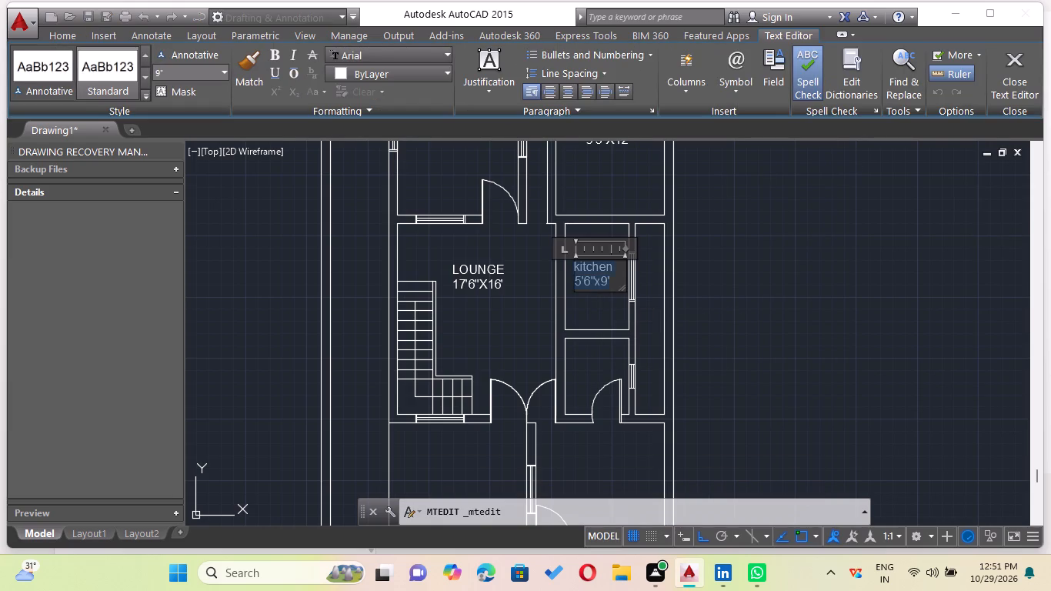
left_click_drag(569, 274, 539, 259)
left_click(227, 70)
left_click(215, 85)
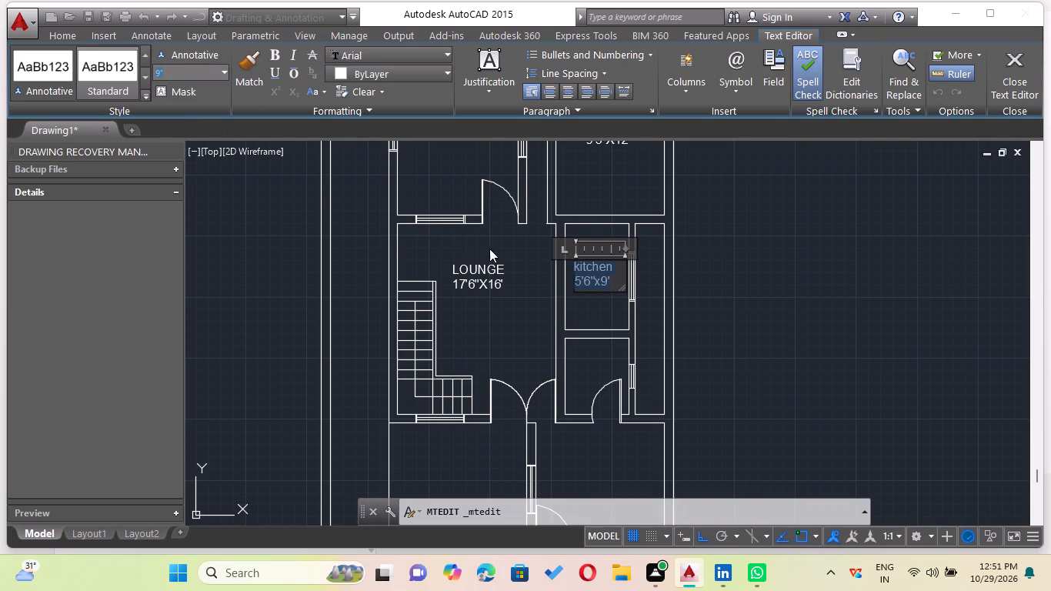
left_click(582, 279)
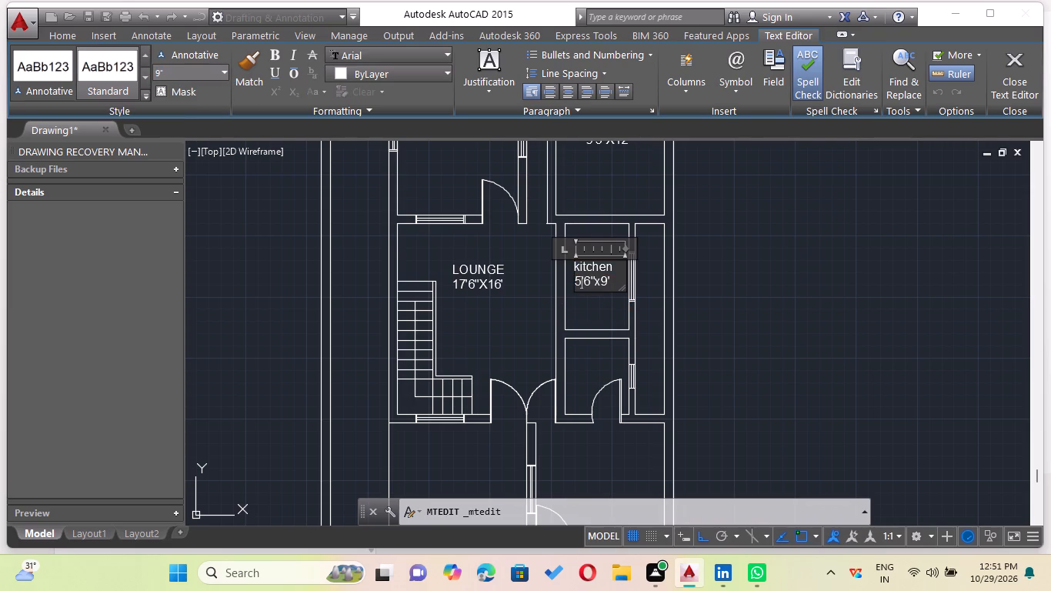
left_click(578, 262)
key("BackSpace")
key("k")
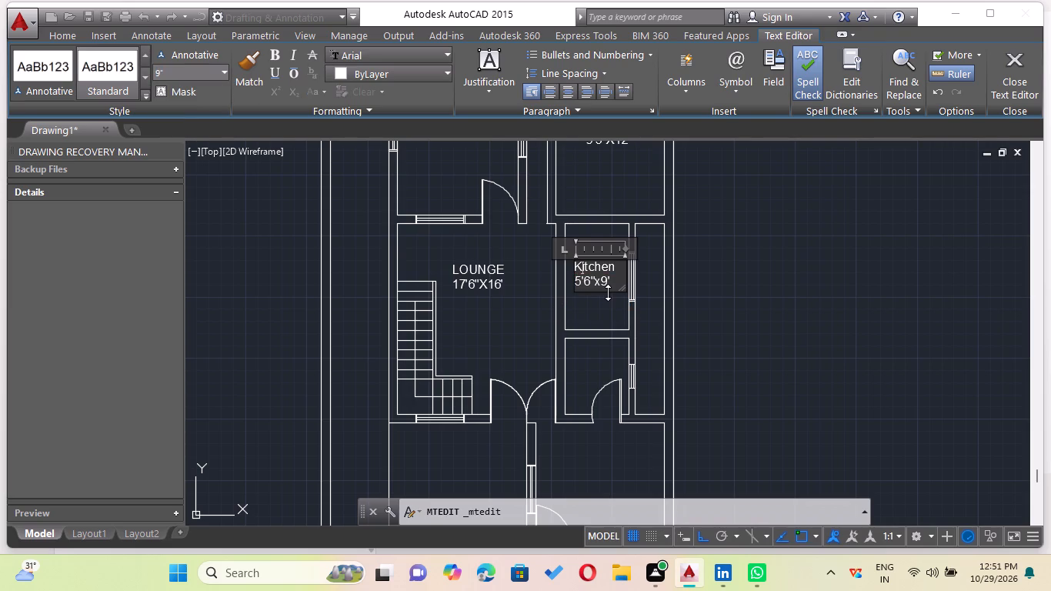
left_click(598, 313)
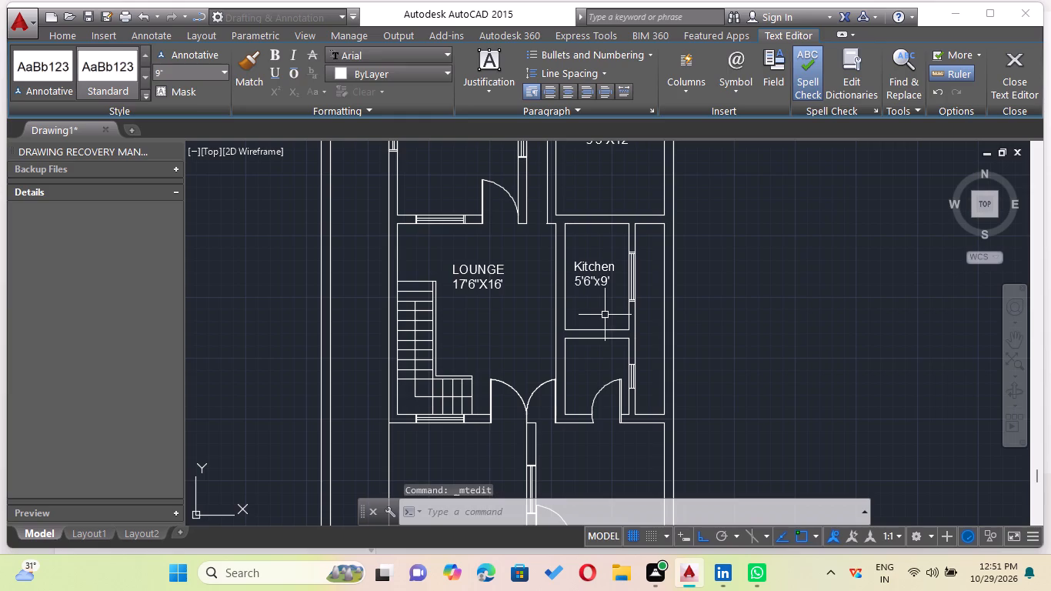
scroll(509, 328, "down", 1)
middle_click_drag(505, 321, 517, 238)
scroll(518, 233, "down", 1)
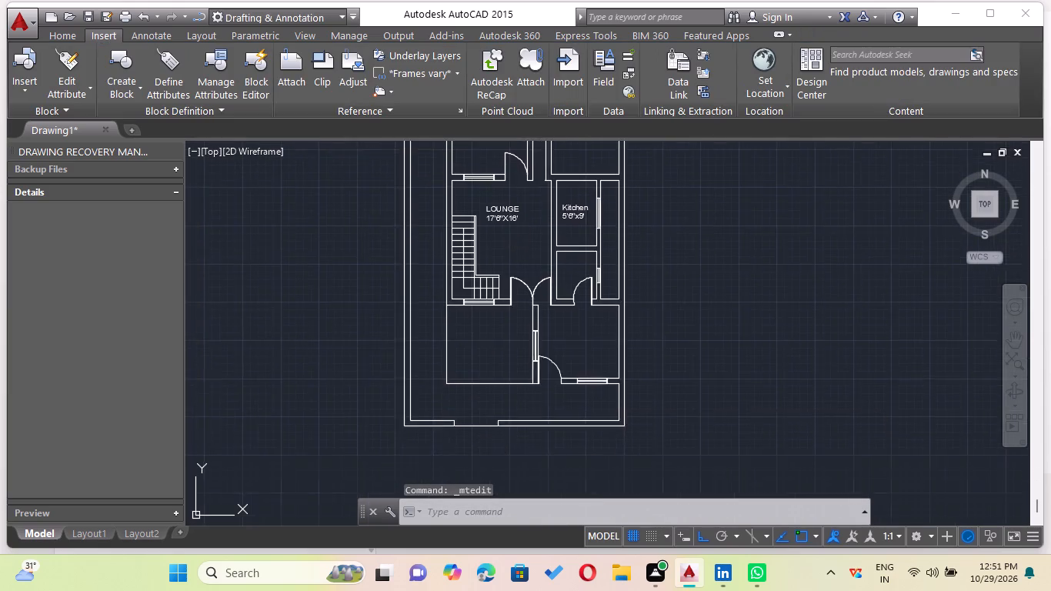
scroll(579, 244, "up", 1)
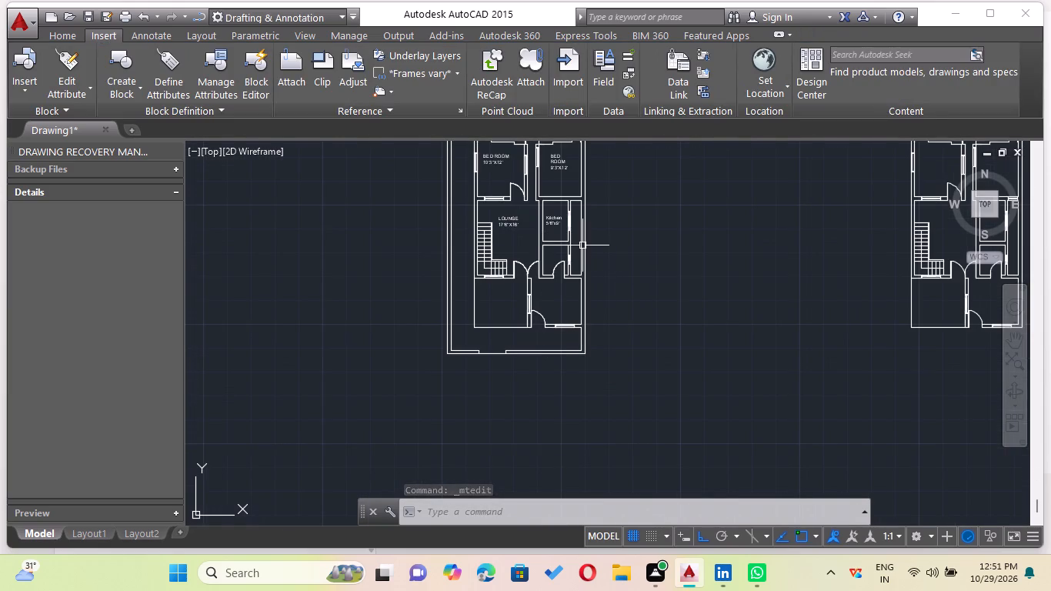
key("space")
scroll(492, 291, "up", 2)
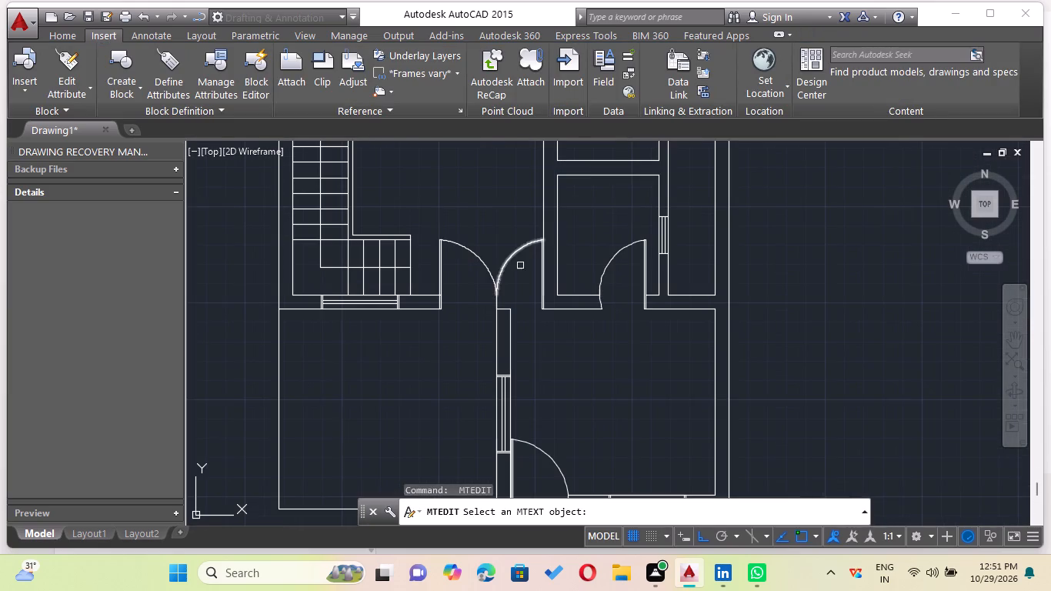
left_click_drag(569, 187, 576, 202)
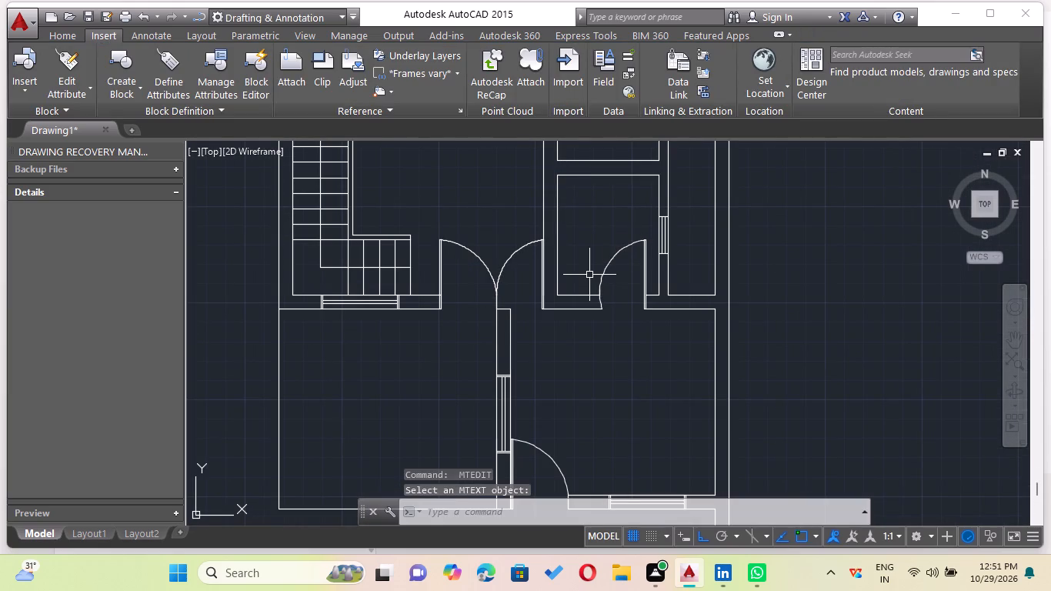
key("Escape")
Place a multiline text box inside the small room directly south of the kitchen.
type("MT")
type("EXT")
key("Return")
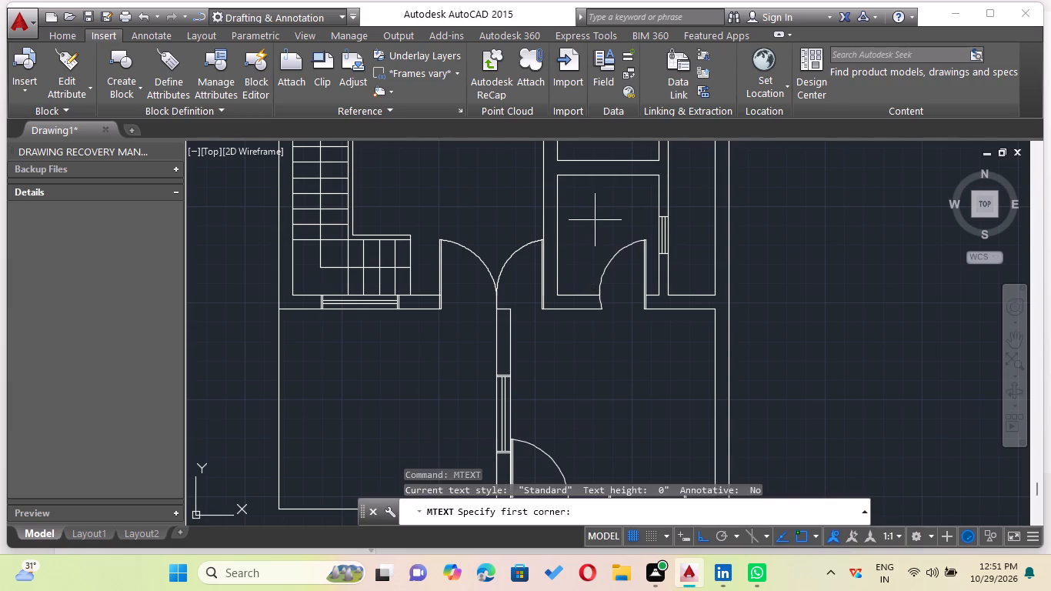
left_click(568, 190)
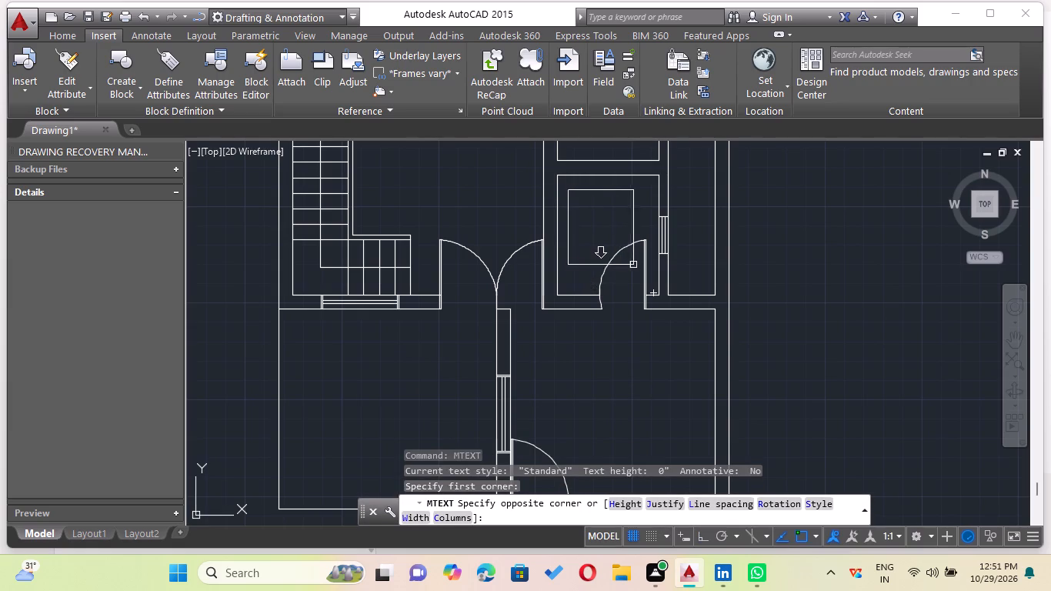
left_click(638, 266)
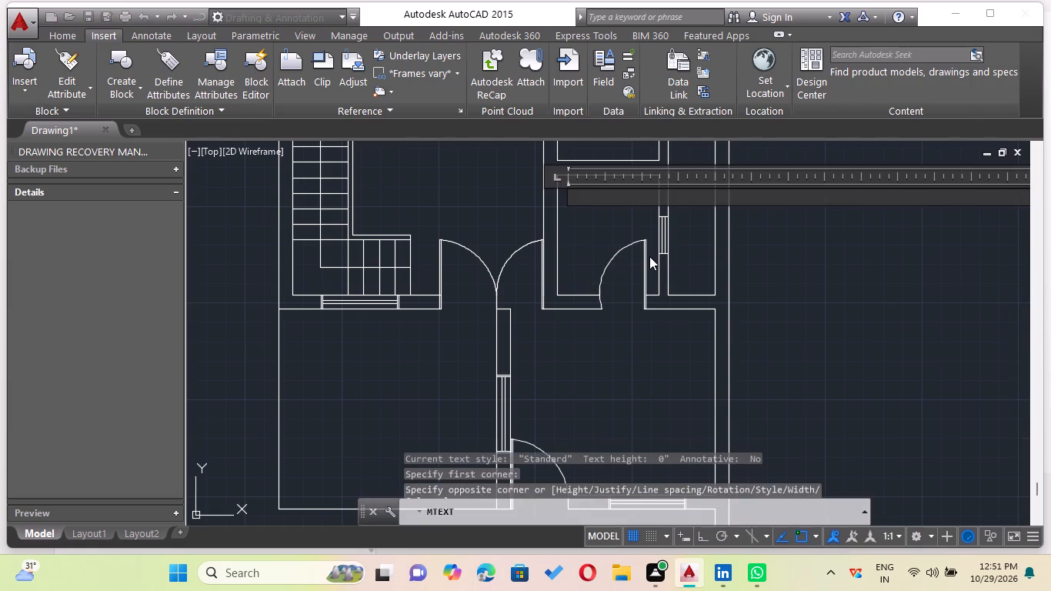
Enter "BATH" as the label's first line and 5'6"X6'6" as its second line.
type("BATH")
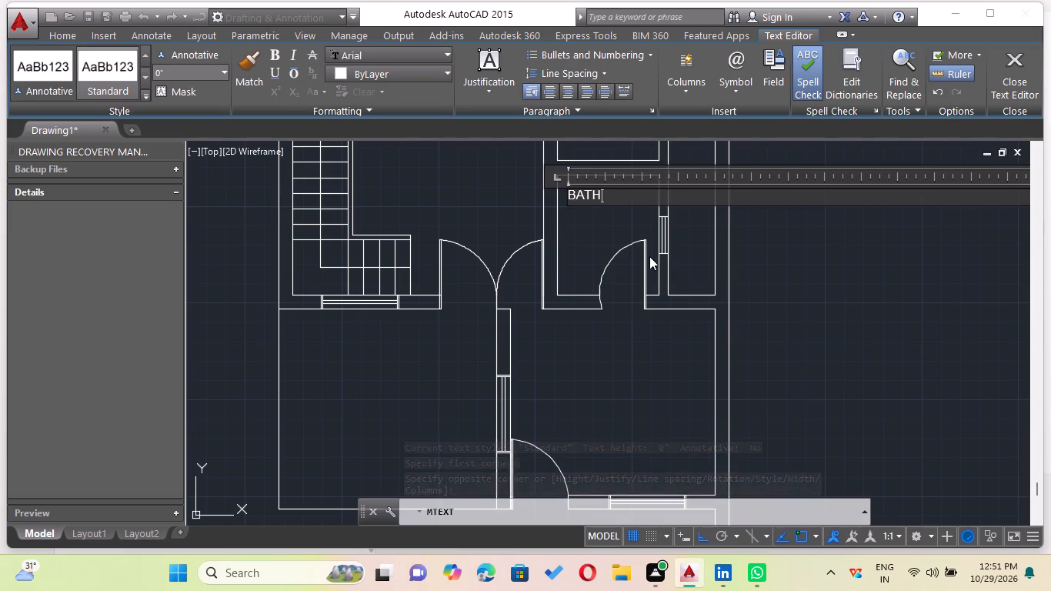
key("Return")
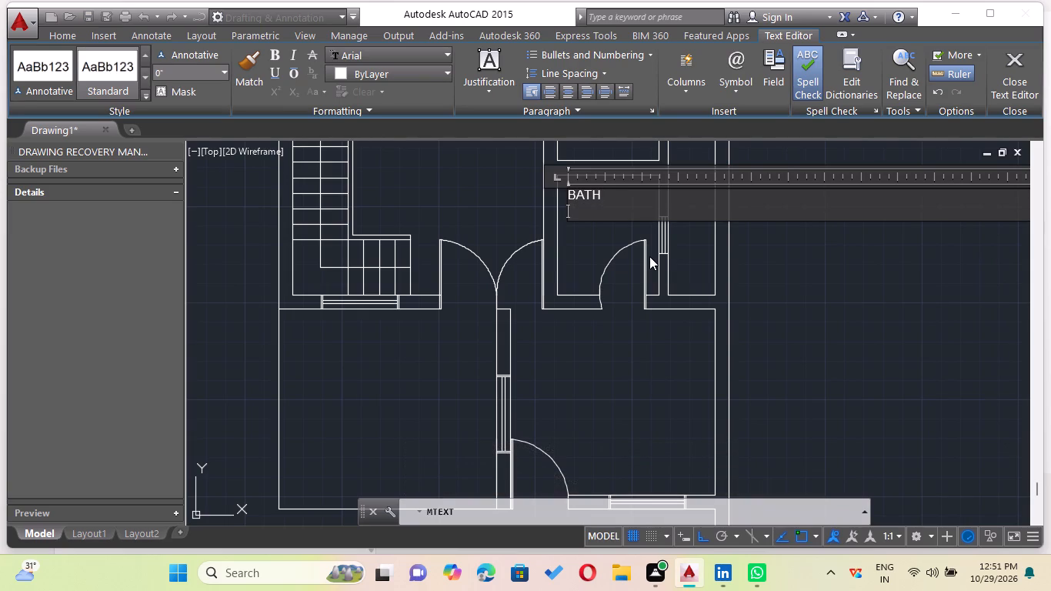
type("5'")
key("6")
key("shift+quotedbl")
key("x")
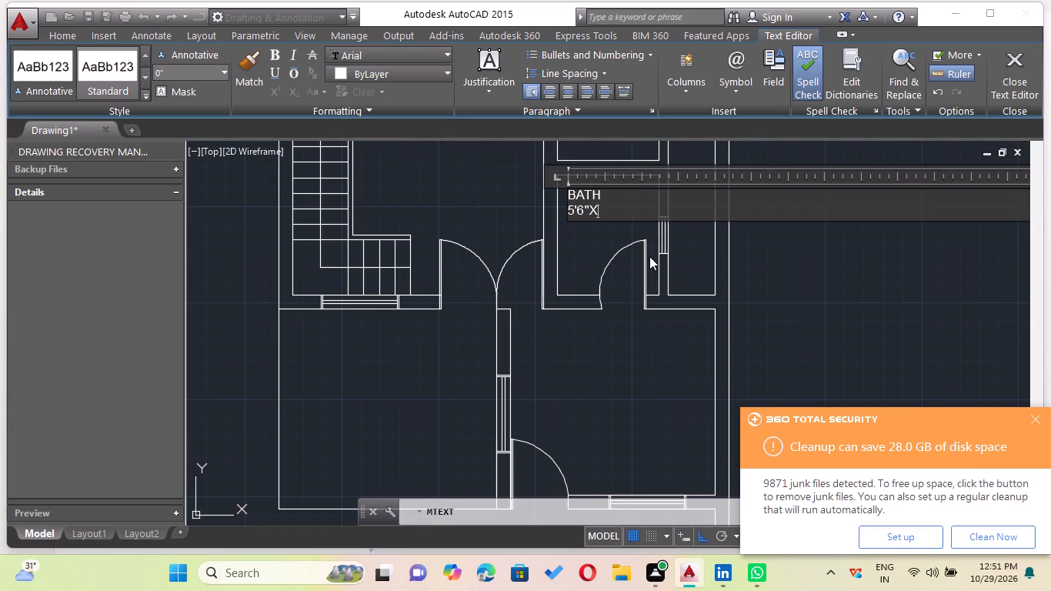
type("6'")
key("6")
key("shift+quotedbl")
Set the text height of both lines of the bath label to 9" and finish editing, keeping the text.
left_click_drag(621, 209, 515, 173)
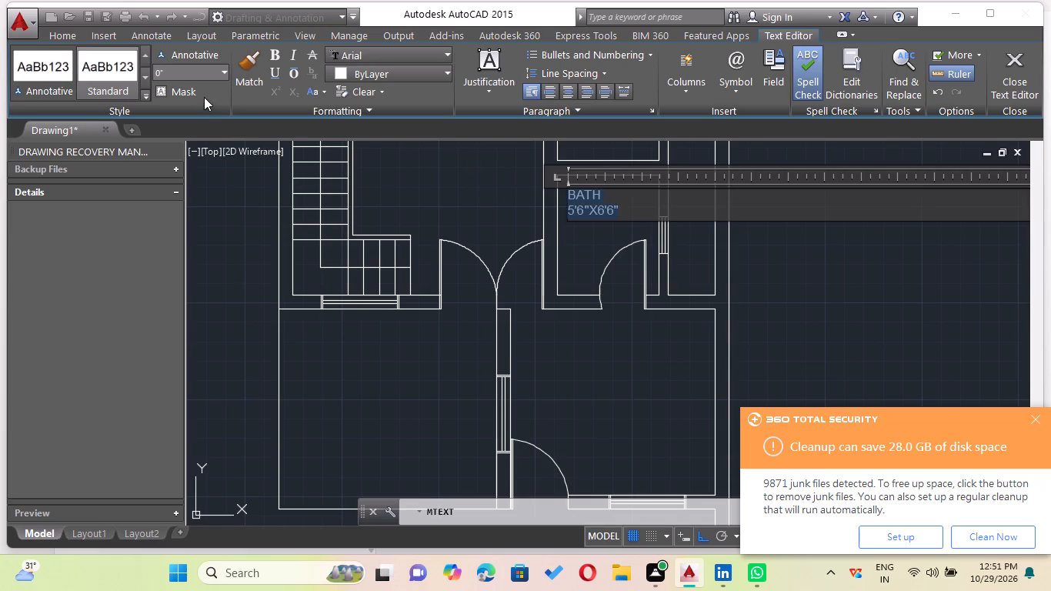
left_click(225, 72)
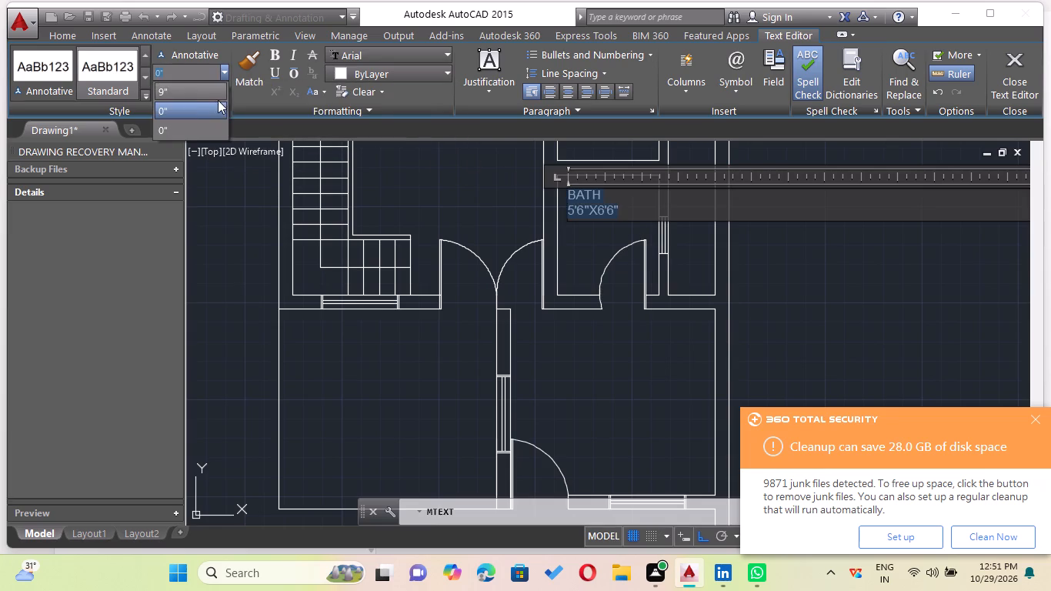
left_click(196, 92)
key("Escape")
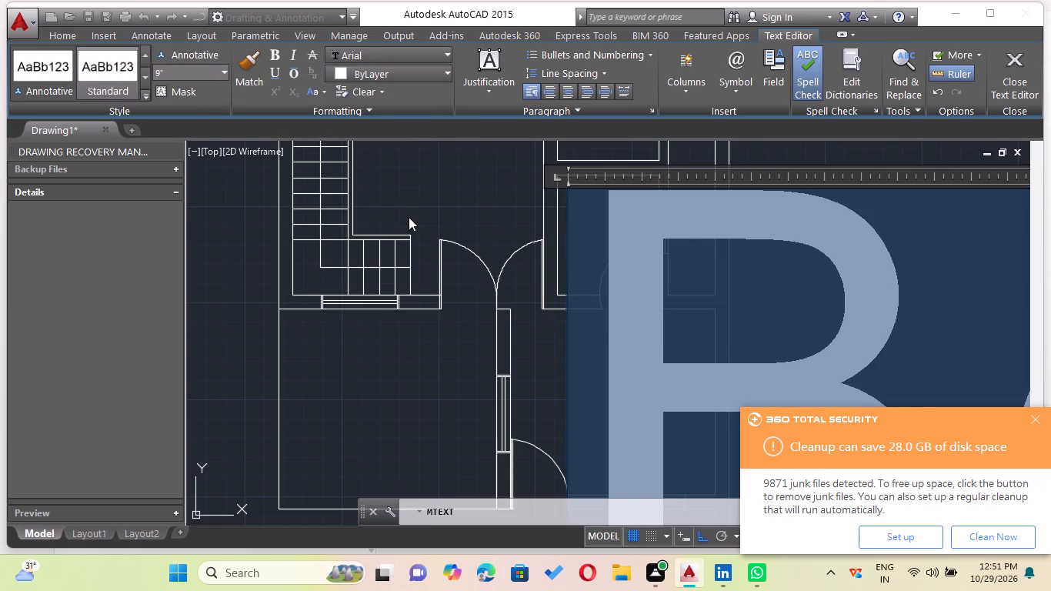
left_click(582, 357)
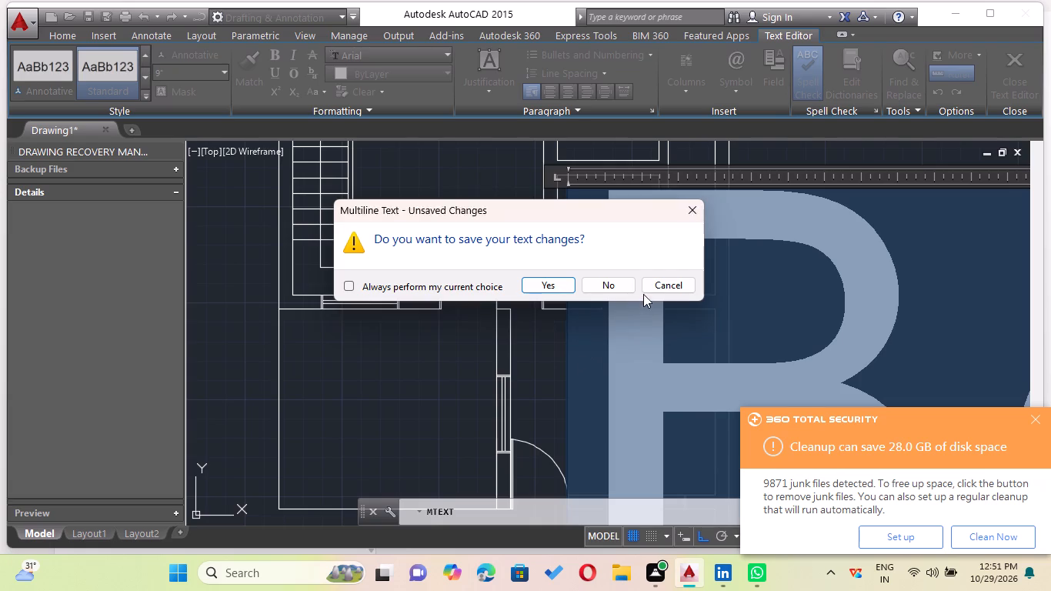
left_click(652, 288)
scroll(467, 272, "down", 2)
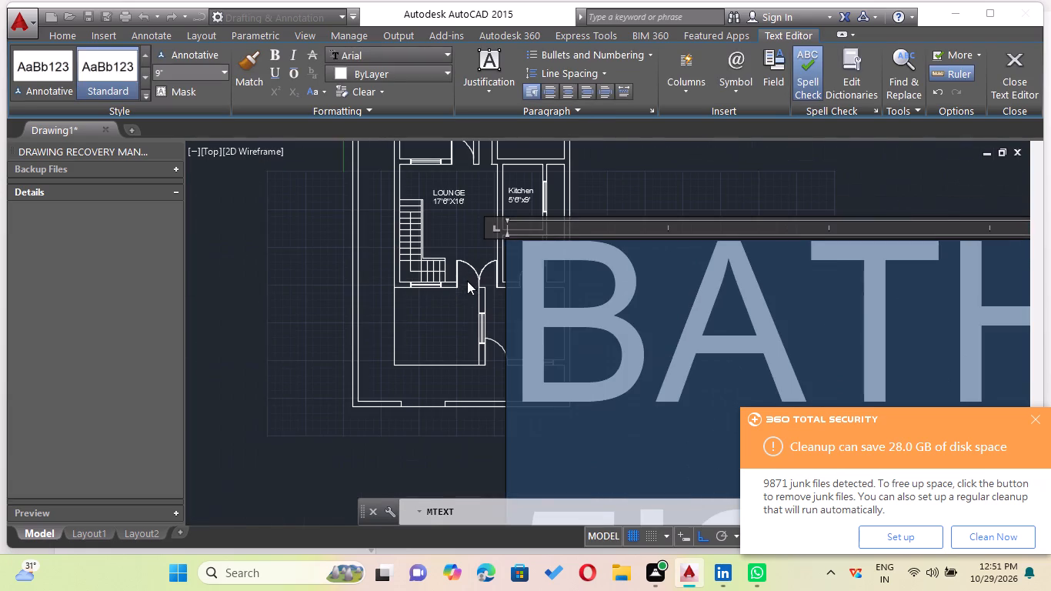
key("Escape")
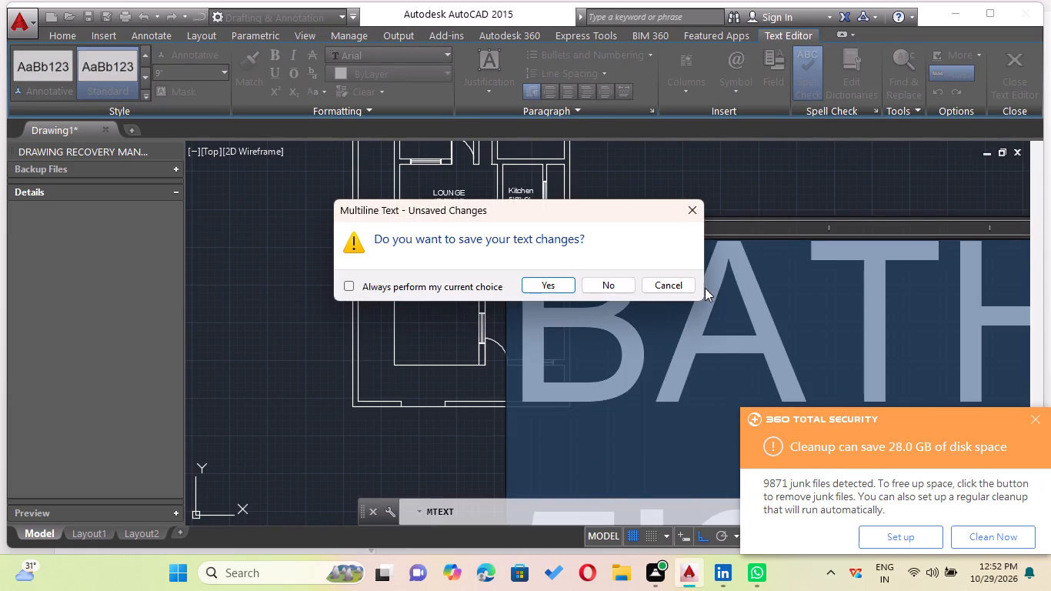
left_click(684, 285)
left_click(692, 188)
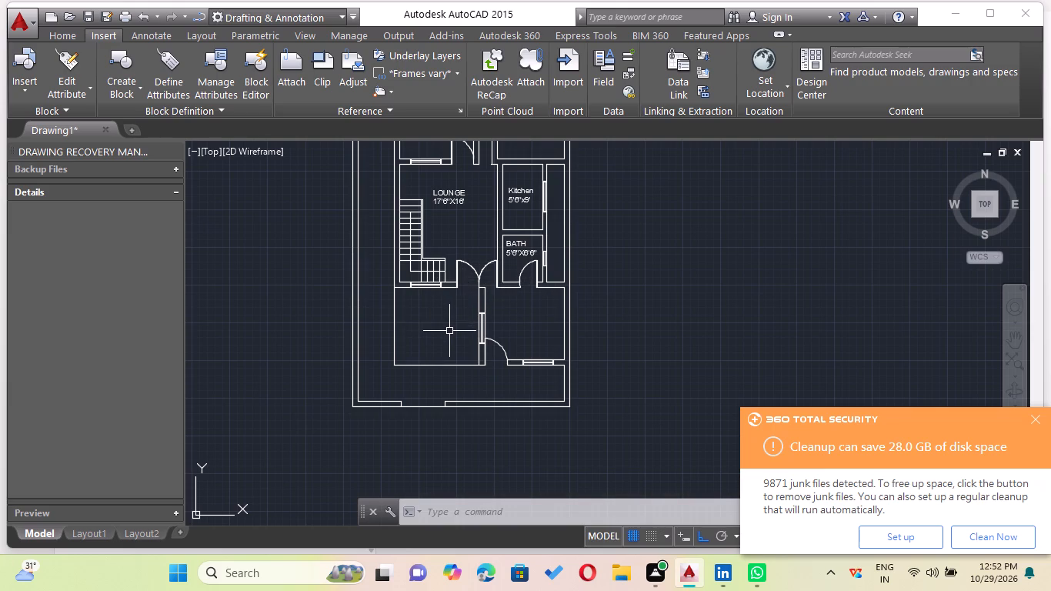
key("Escape")
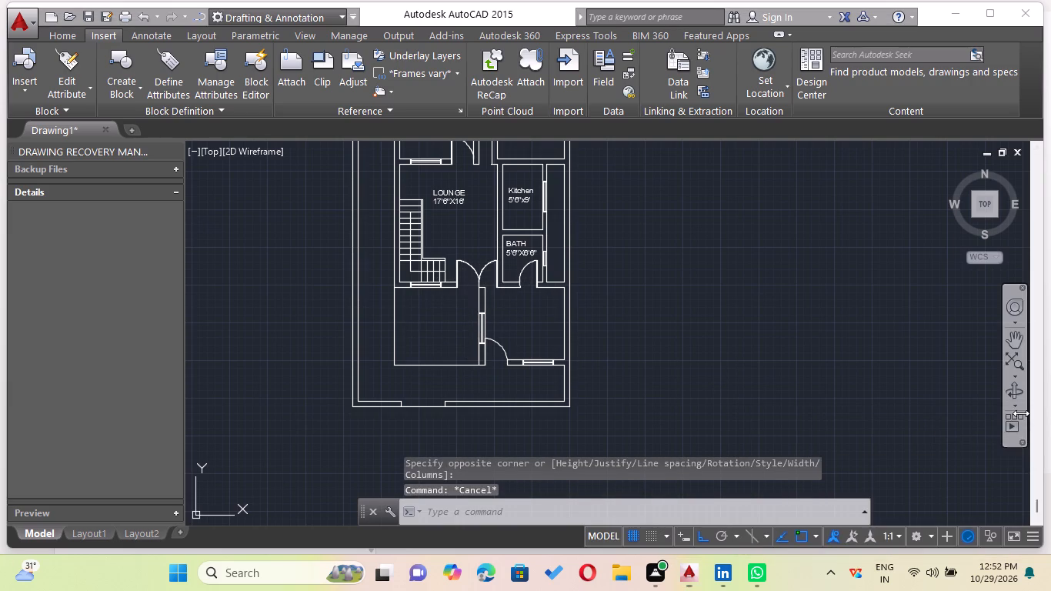
Place a multiline text box inside the southeast room of the house, directly south of the bath.
key("space")
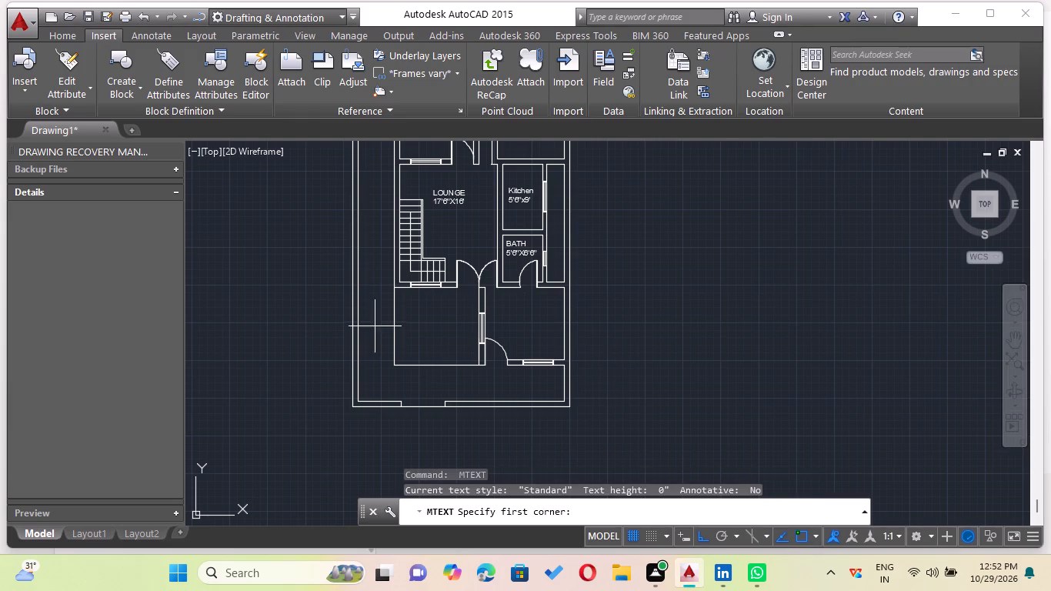
scroll(412, 316, "up", 2)
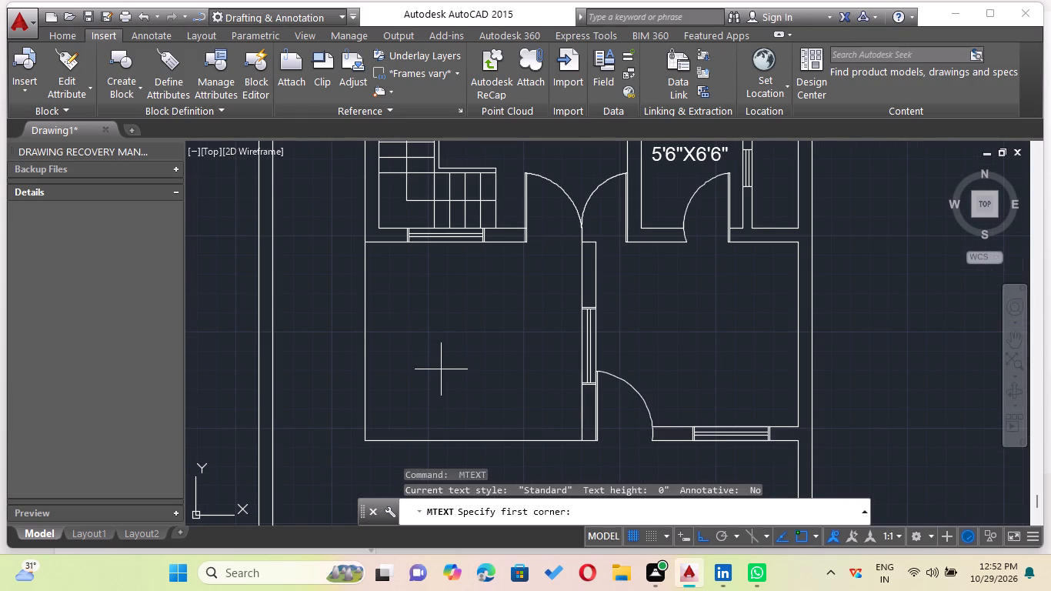
scroll(597, 334, "down", 1)
middle_click_drag(593, 337, 526, 354)
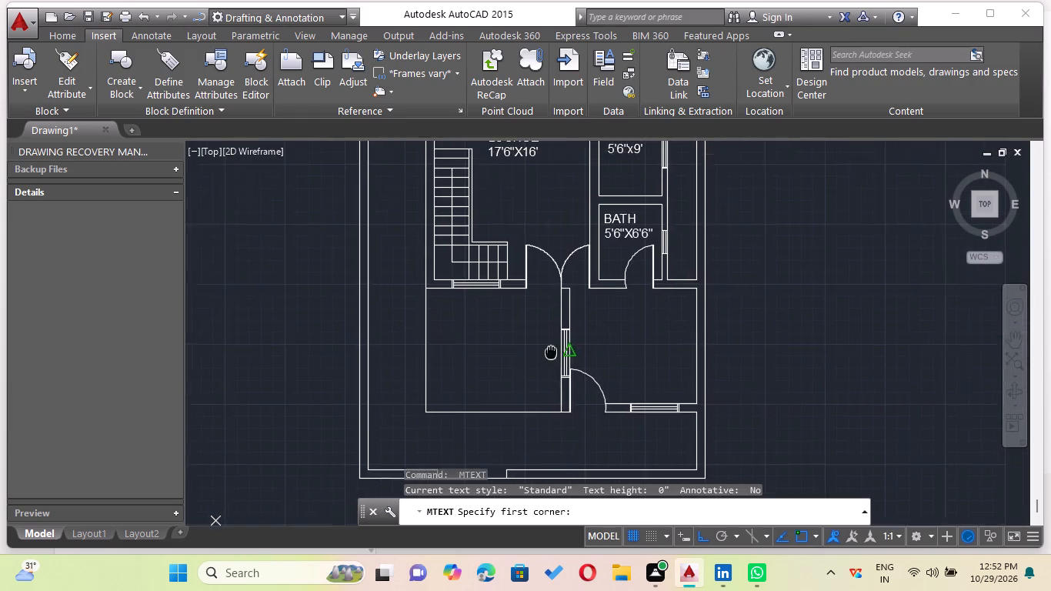
middle_click_drag(526, 354, 469, 415)
scroll(482, 392, "down", 1)
middle_click_drag(482, 392, 454, 339)
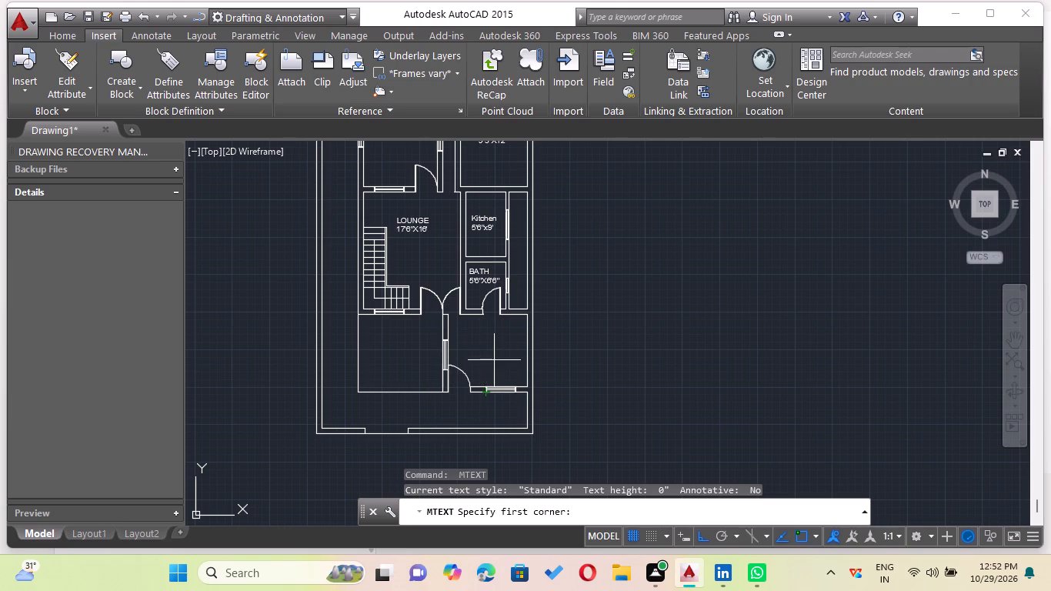
scroll(465, 339, "up", 1)
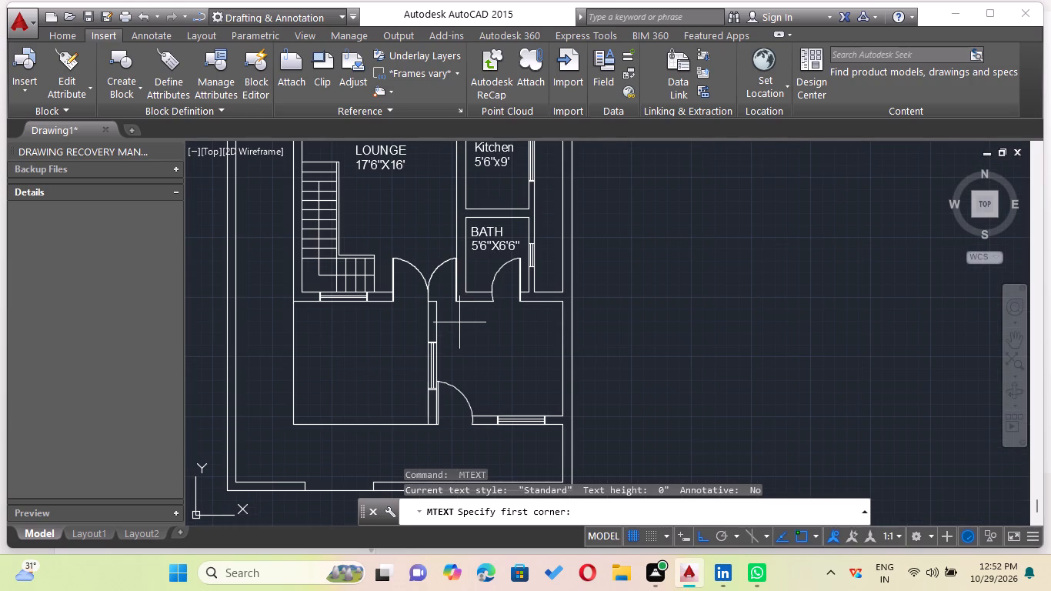
left_click(459, 322)
left_click(553, 399)
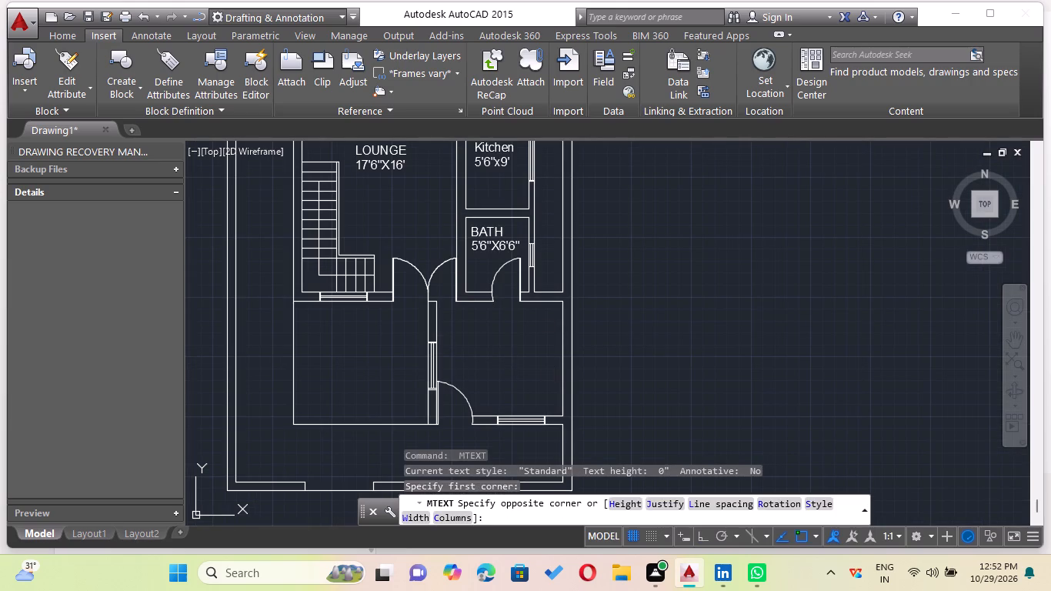
Enter "DRAWING ROOM" as the label's first line and 11'9"X14' as its second line.
type("DRAE")
key("BackSpace")
type("WEING")
key("space")
key("BackSpace")
key("BackSpace")
key("BackSpace")
key("BackSpace")
key("BackSpace")
key("BackSpace")
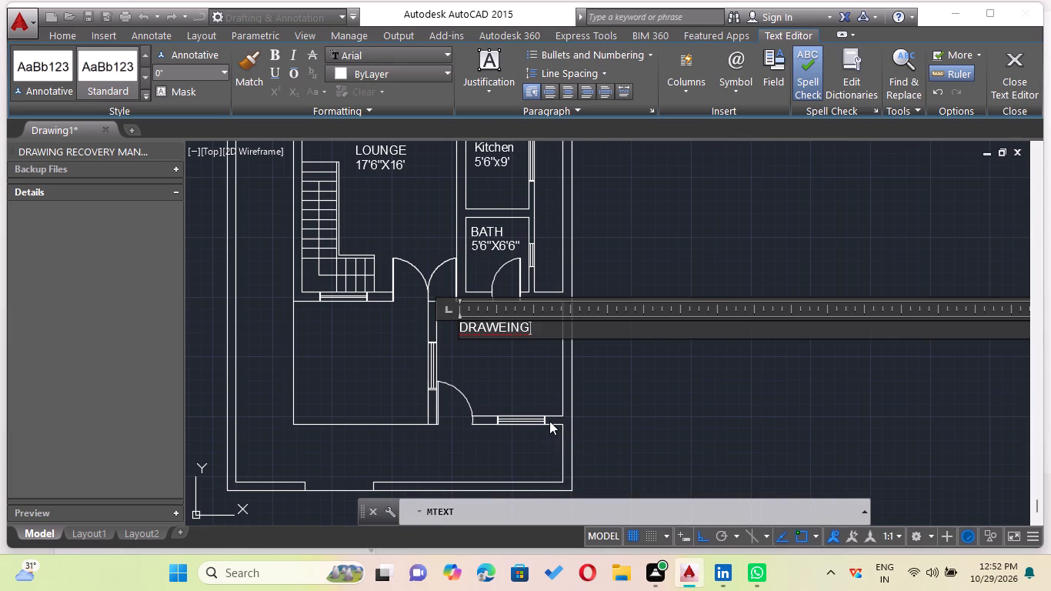
type("ING")
key("space")
type("ROOM")
key("Return")
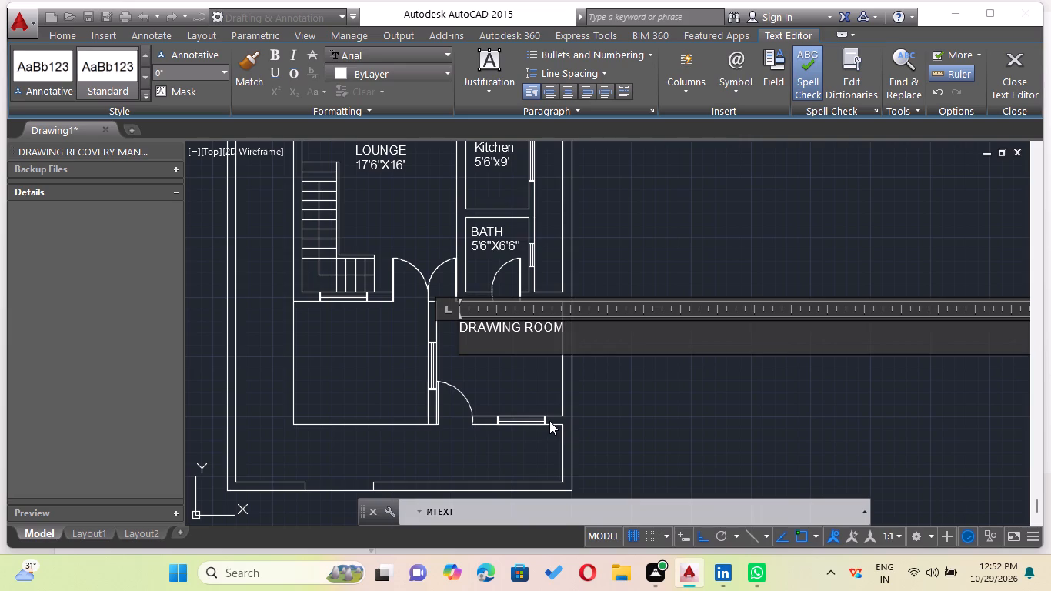
type("11'")
type("9\"")
key("x")
type("14'")
Set the text height of the whole drawing room label to 9" and finish editing, keeping the text.
left_click_drag(526, 351, 440, 425)
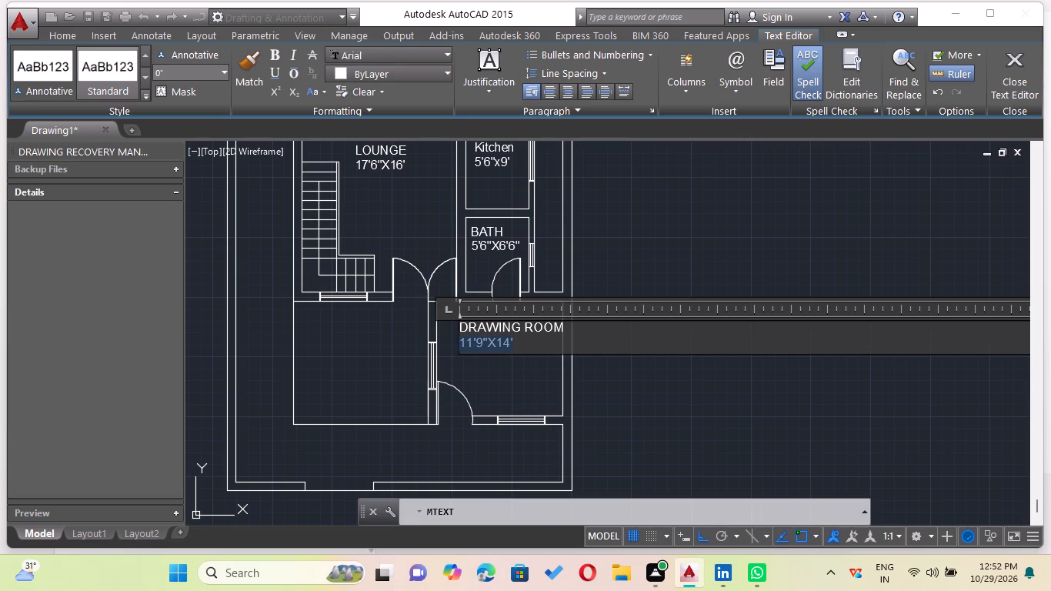
left_click_drag(440, 425, 403, 387)
left_click(525, 333)
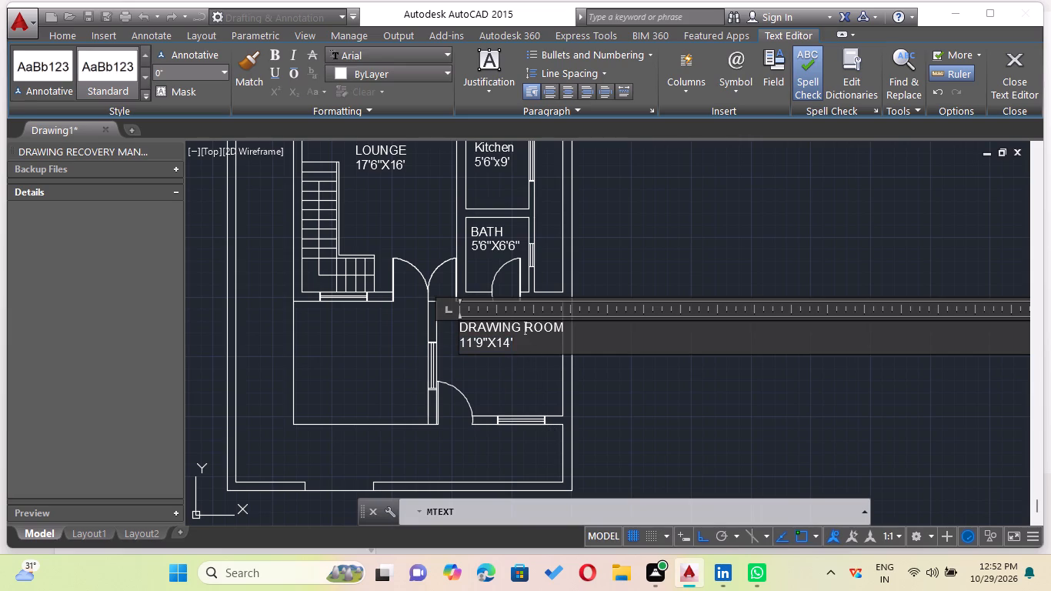
left_click_drag(526, 347, 402, 285)
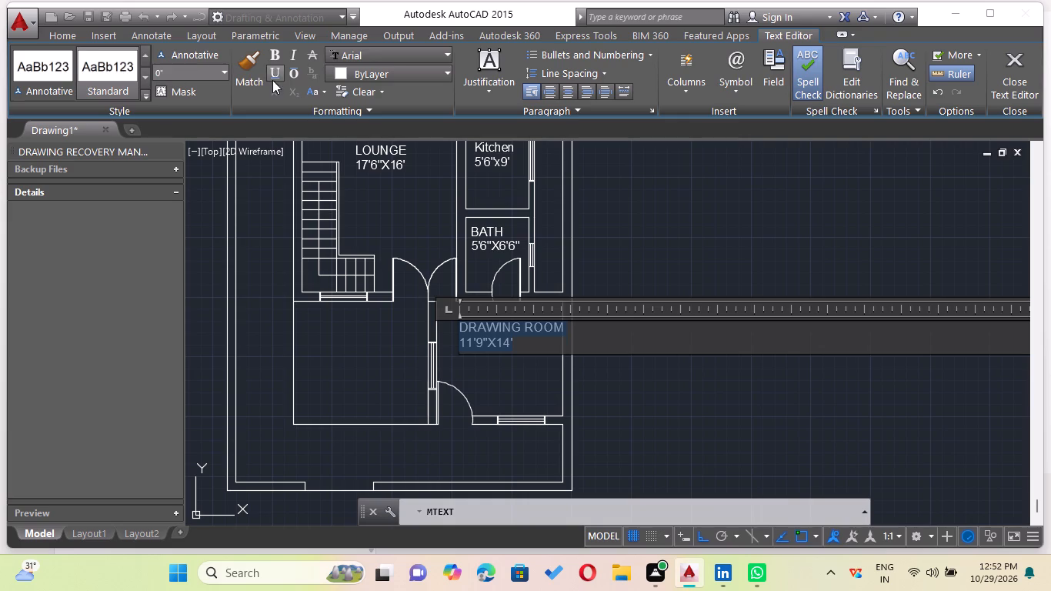
left_click(222, 71)
left_click(200, 87)
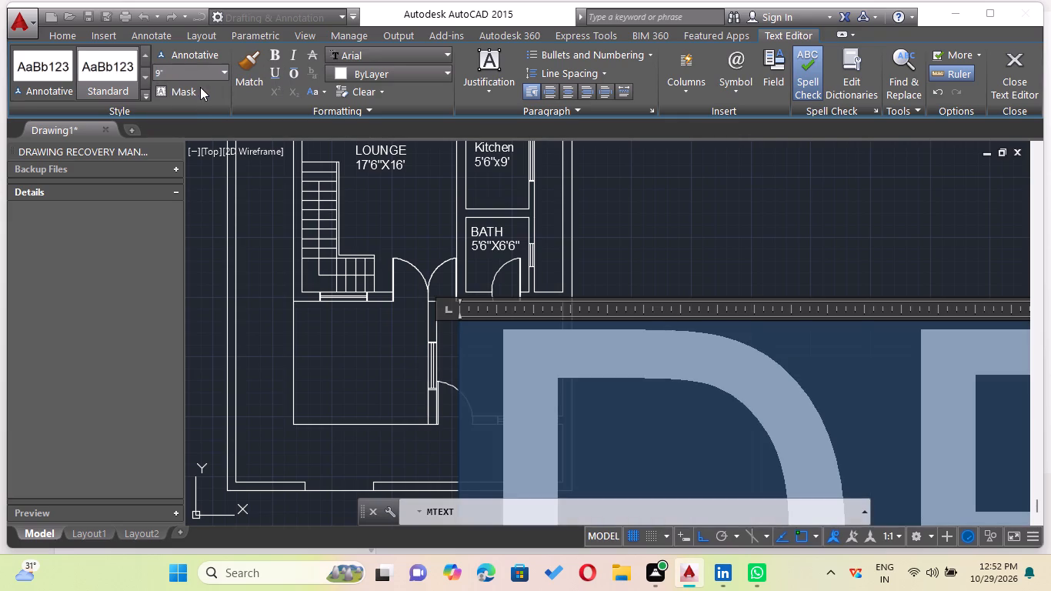
left_click(260, 295)
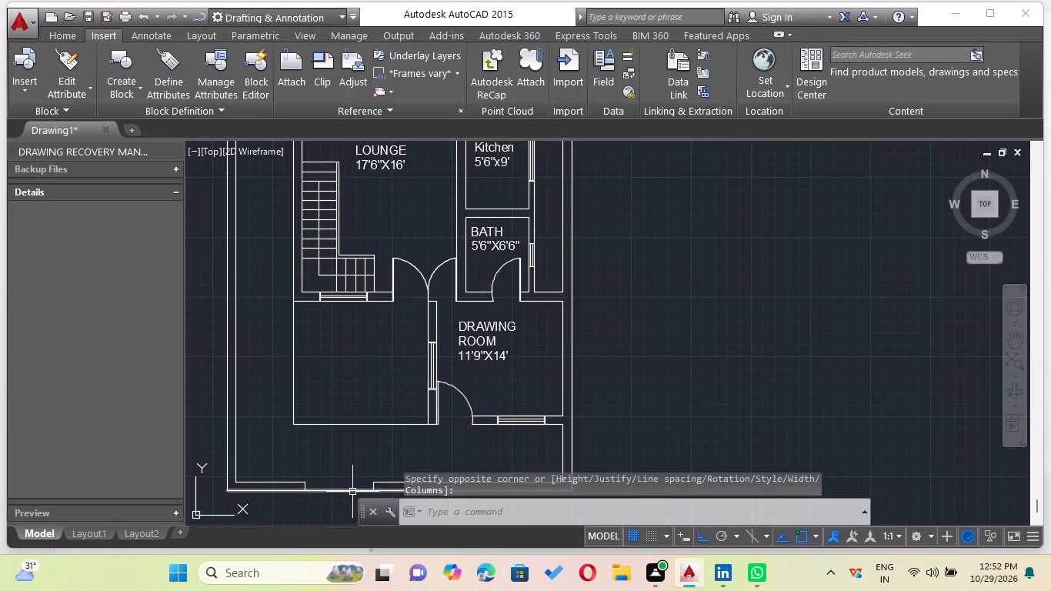
Add a multiline text label in the space west of the drawing room, reading "CAR PORCH" with 12'3"X14'6" on the second line.
key("space")
left_click(306, 327)
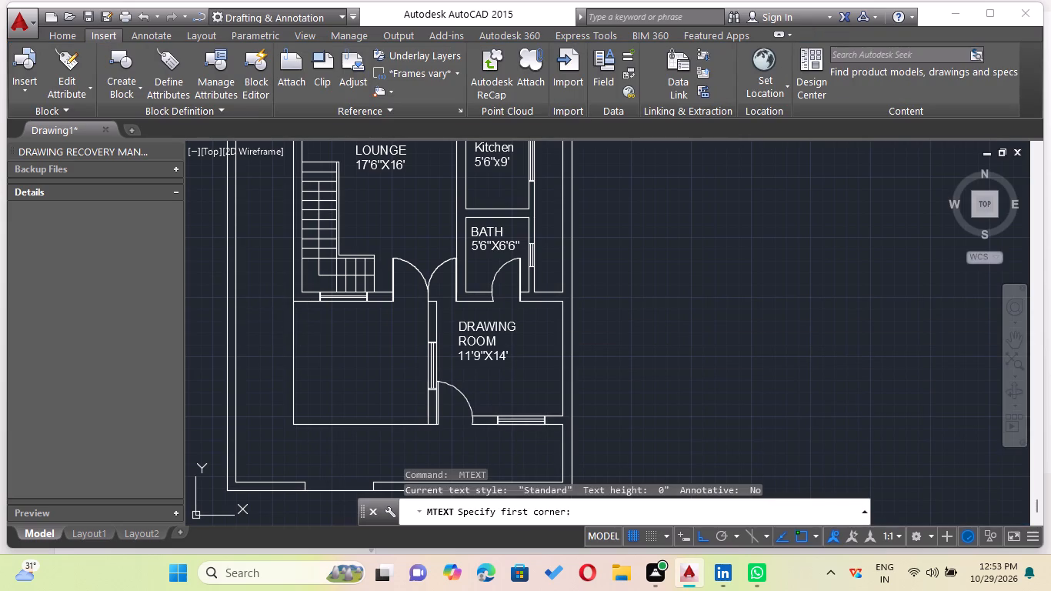
left_click(410, 412)
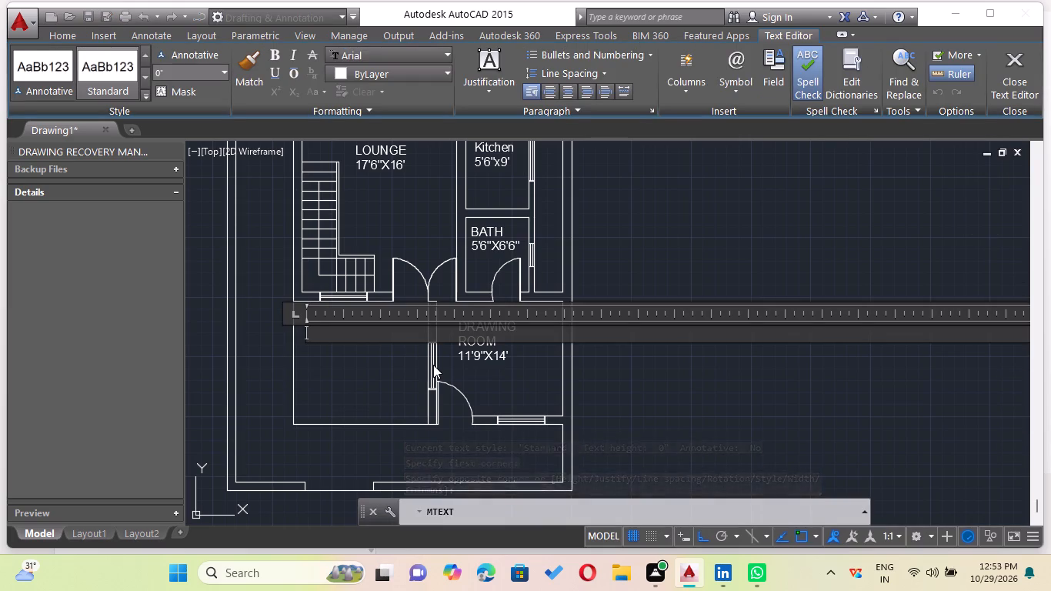
type("CAR")
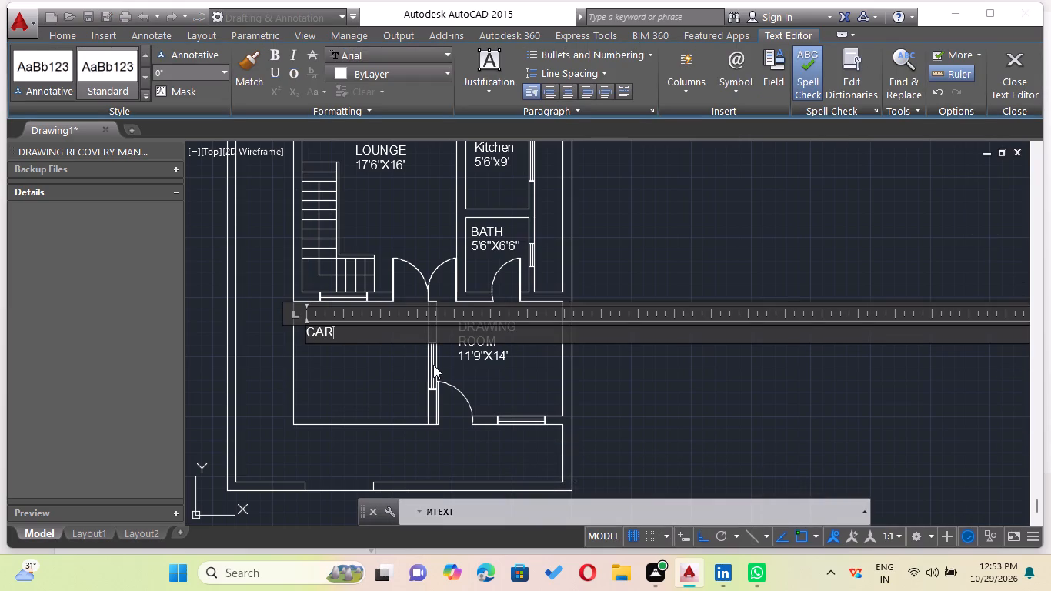
key("space")
type("PORCH")
key("Return")
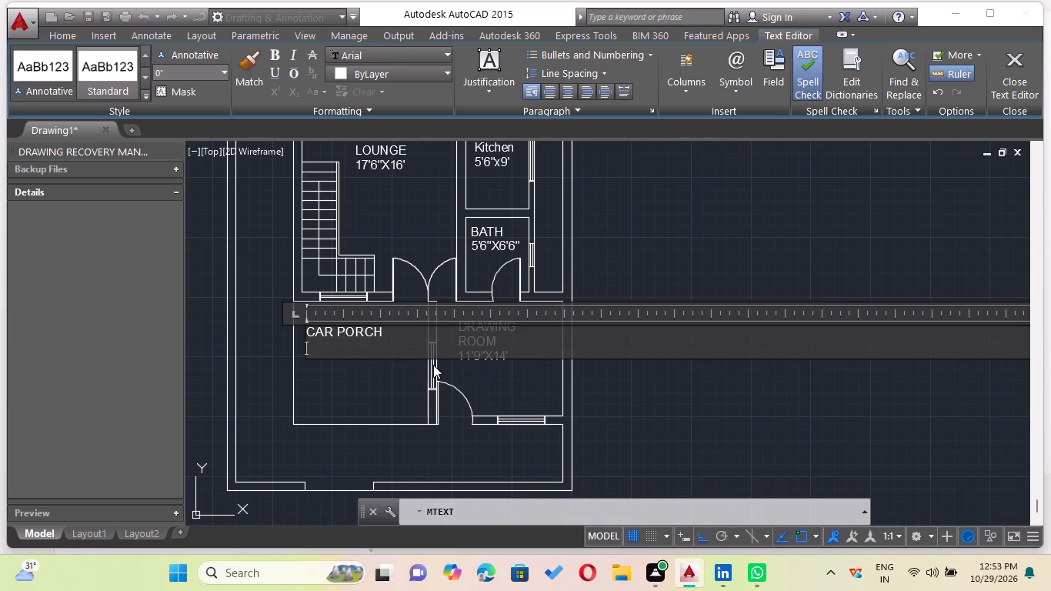
type("12'")
type("3\"")
key("x")
type("14'6\"")
Set the text height of both lines of the car porch label to 9" and finish editing, keeping the text.
left_click_drag(380, 349, 354, 349)
left_click_drag(354, 349, 277, 326)
left_click(221, 70)
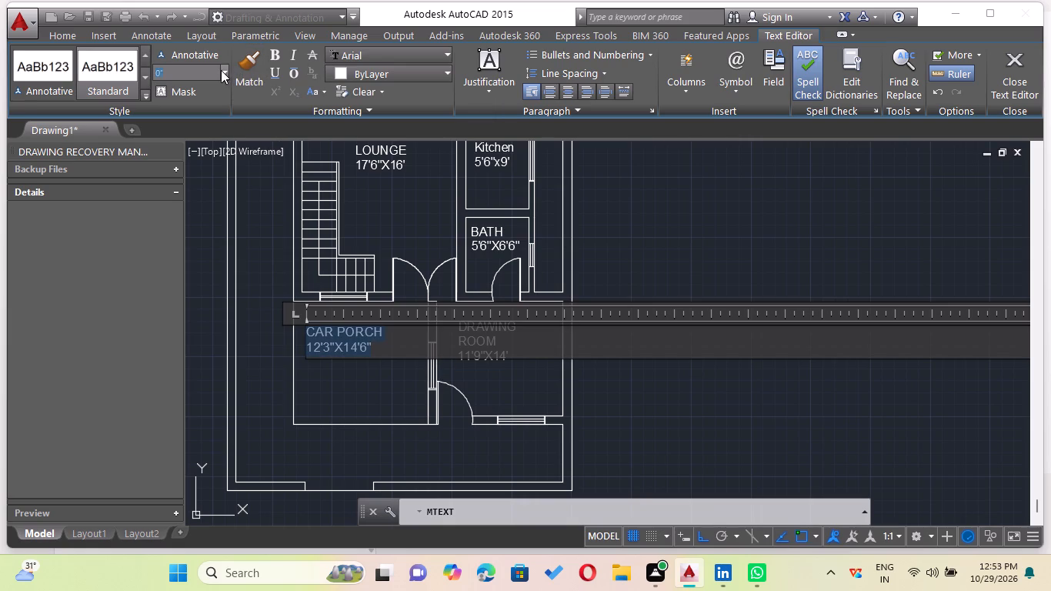
left_click(205, 99)
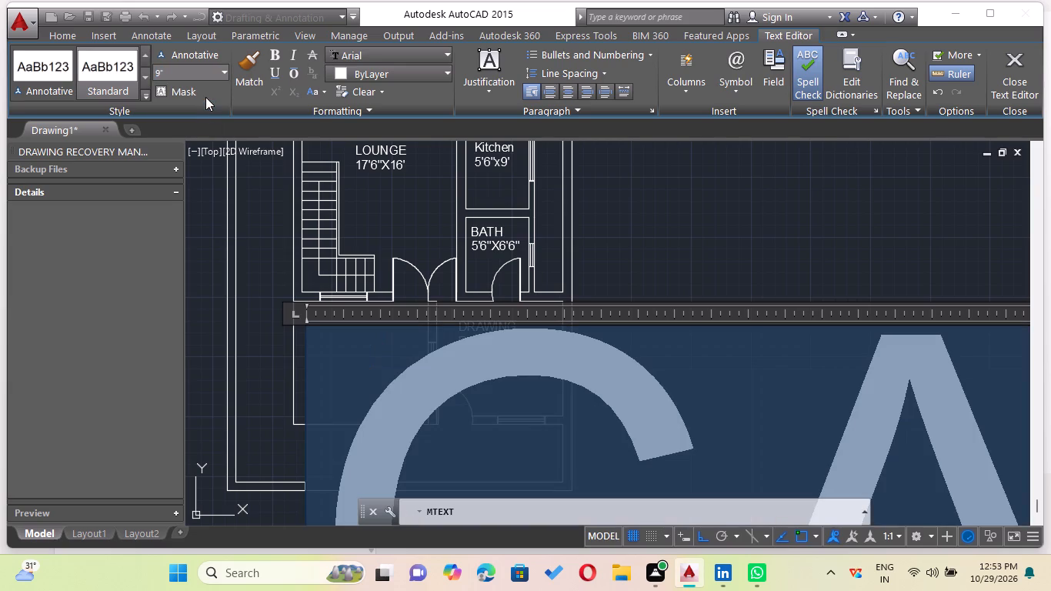
left_click(639, 223)
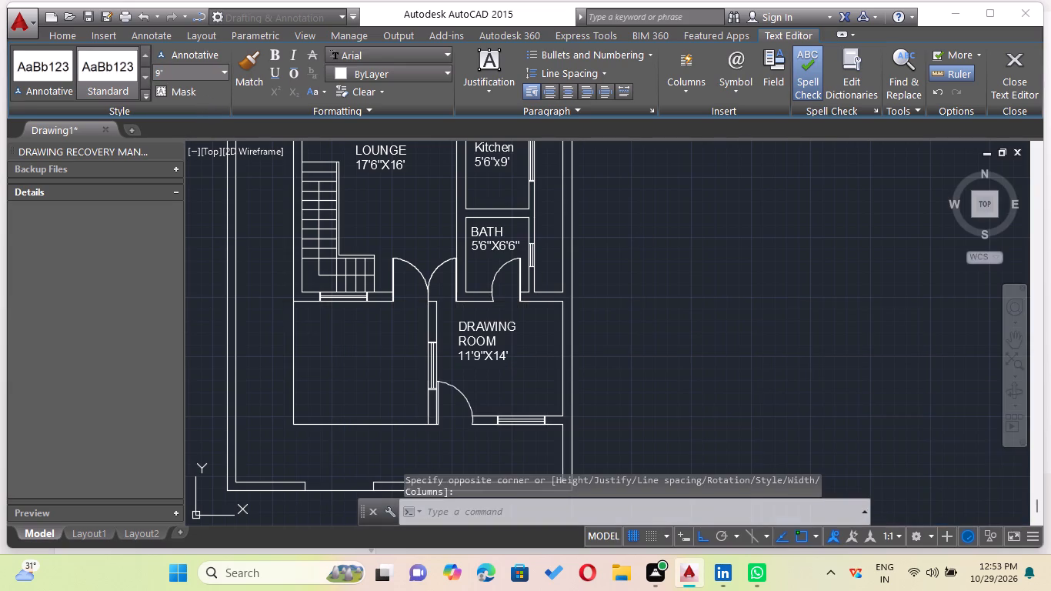
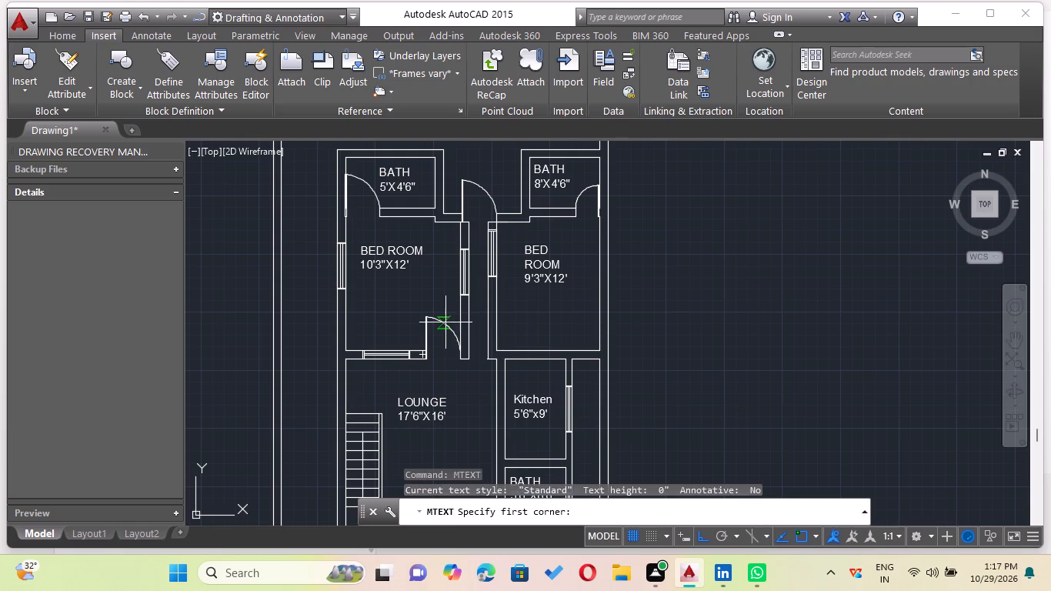
Add a multiline text label in the passage between the two bedrooms, reading PASSAGE 3'6".
scroll(445, 322, "up", 2)
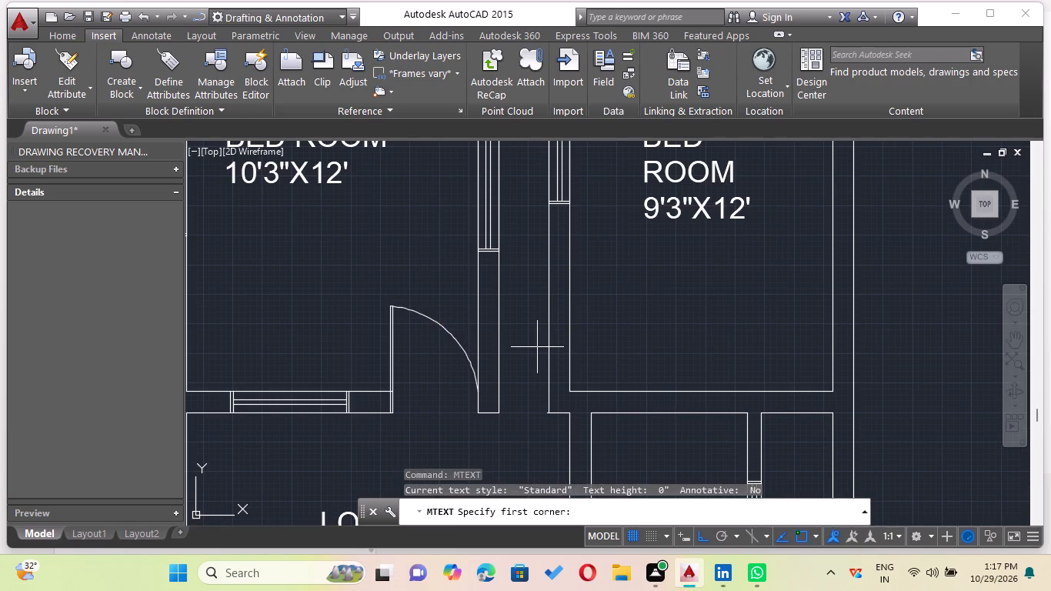
left_click(509, 317)
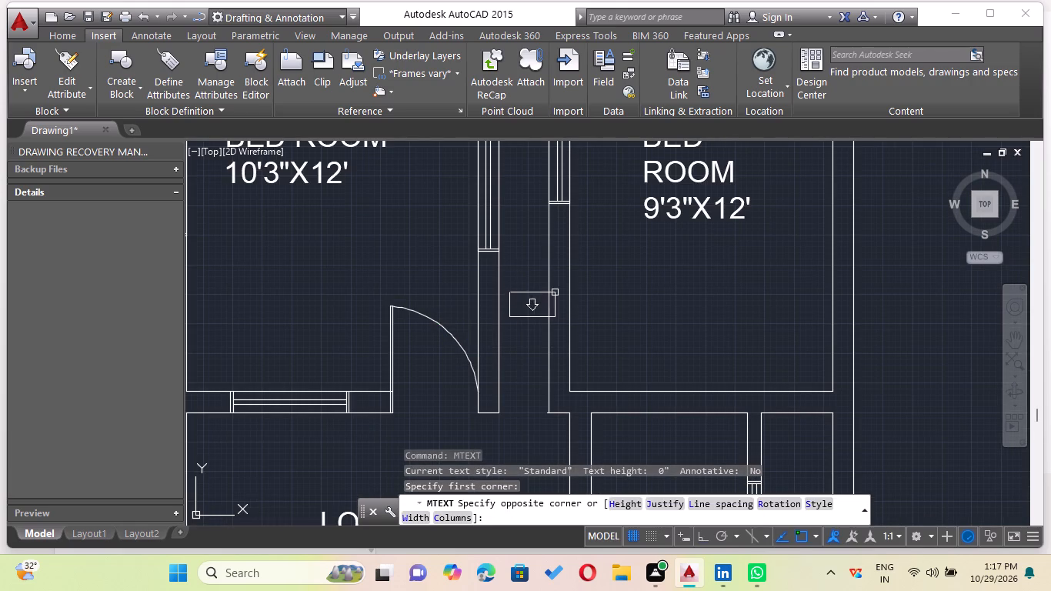
left_click(539, 172)
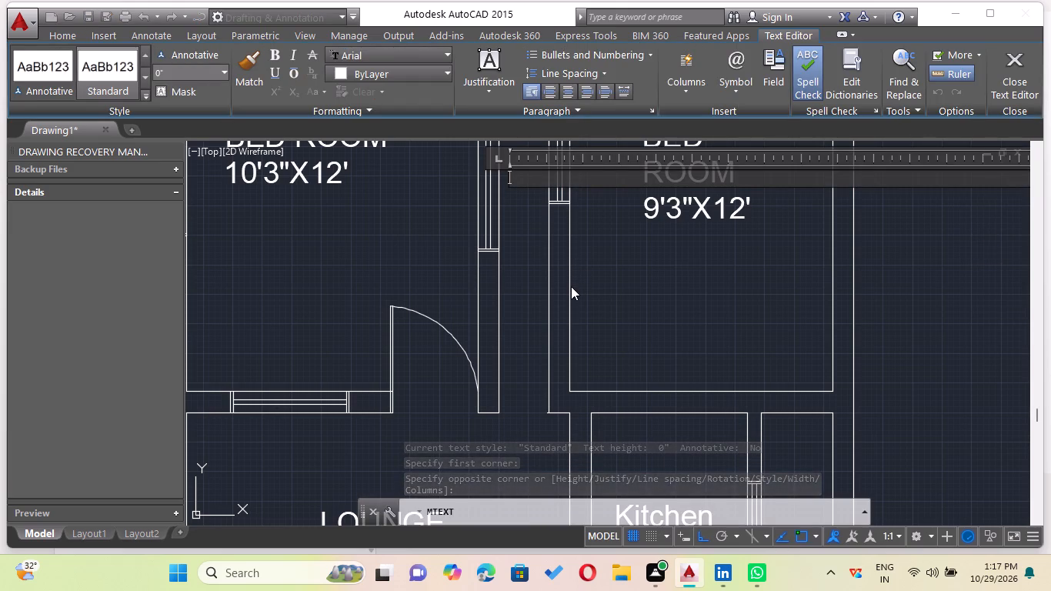
type("PASSAGE")
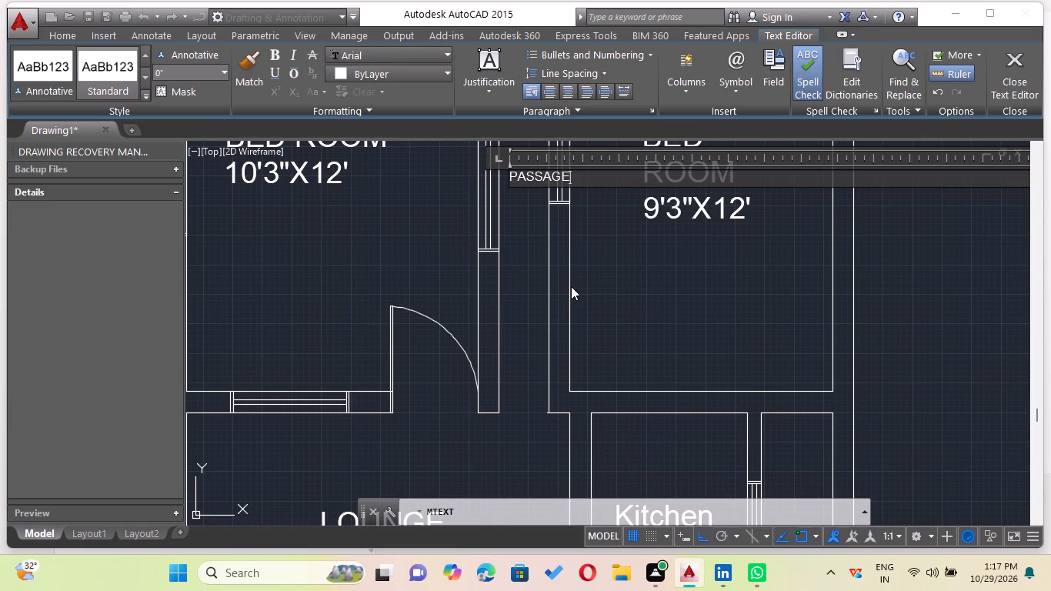
key("space")
type("5")
key("BackSpace")
type("3'6")
key("shift+quotedbl")
Set the text height of the whole passage label to 9" and finish editing, keeping the text.
left_click_drag(606, 176, 452, 137)
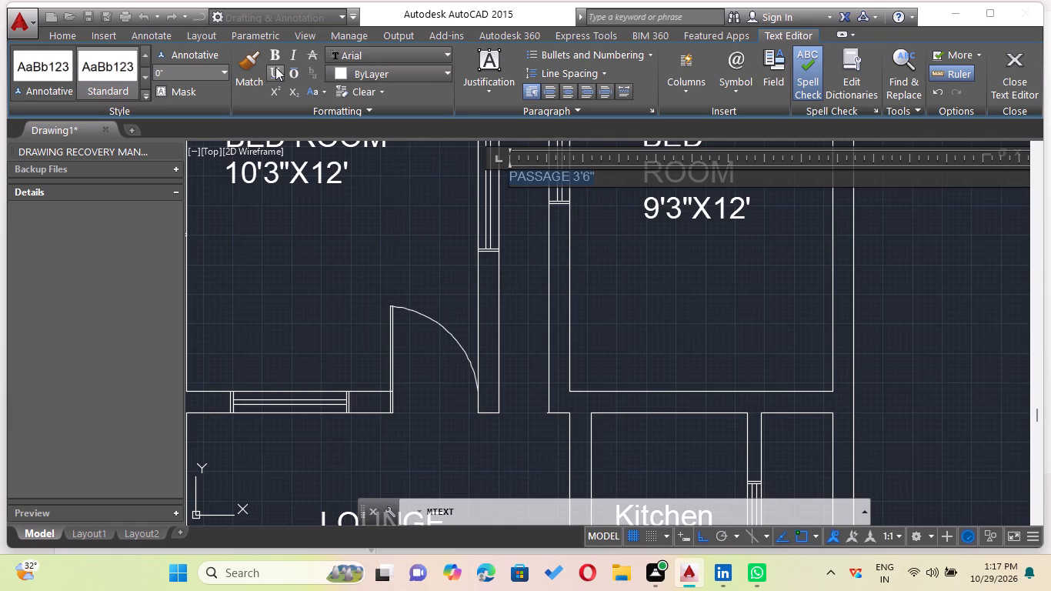
left_click(222, 68)
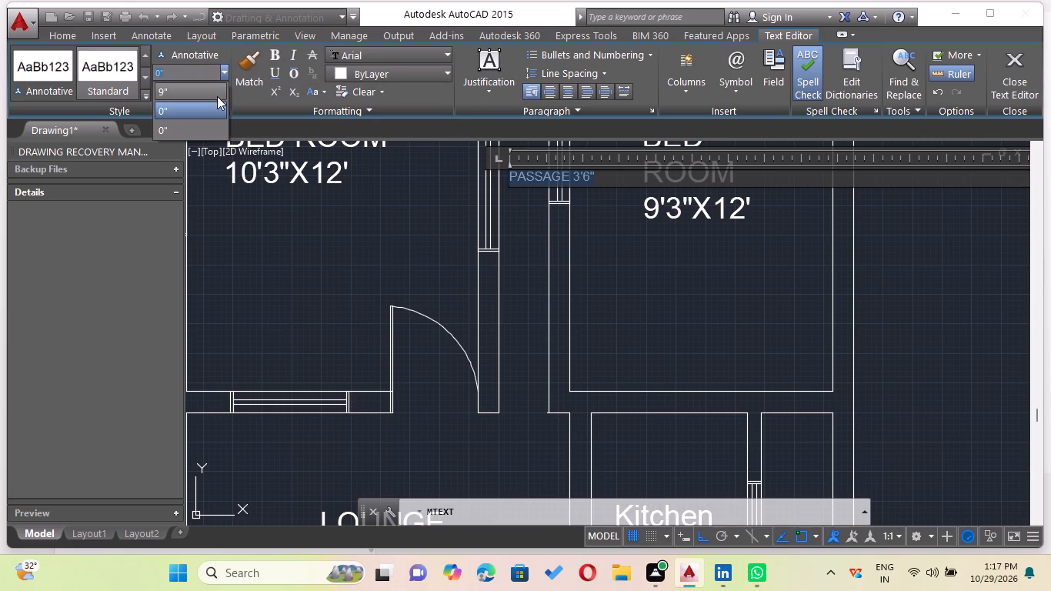
left_click(195, 91)
left_click(303, 231)
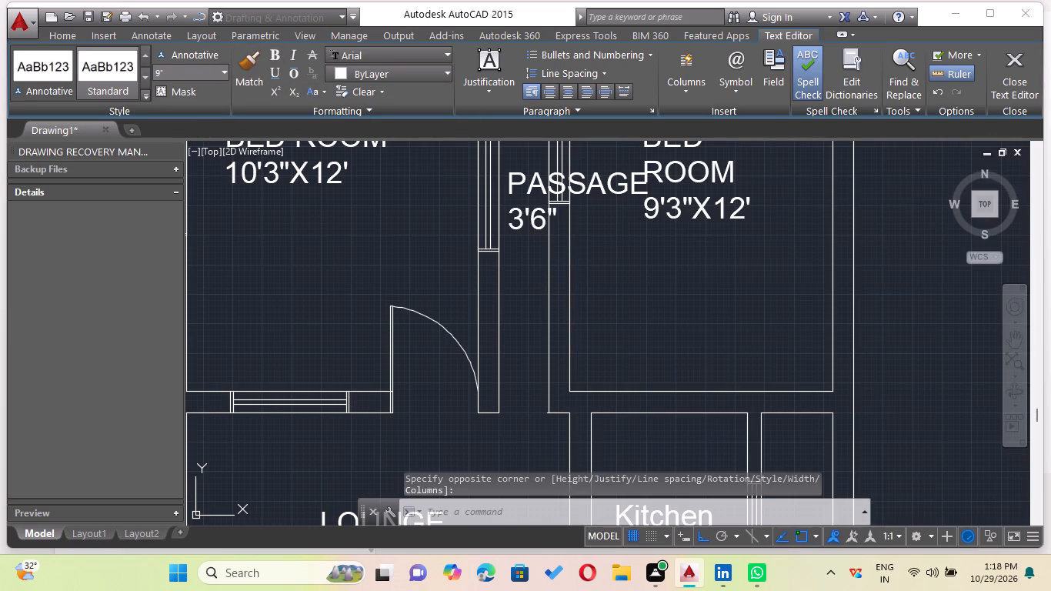
Move the passage label out of the house to the empty space just east of the outer wall.
left_click(536, 186)
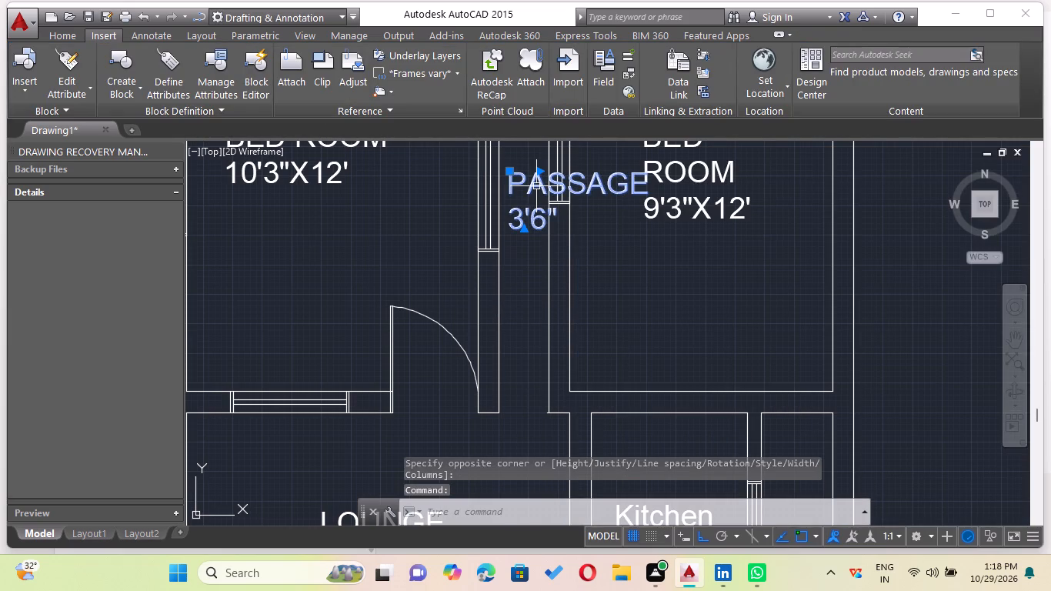
left_click_drag(536, 186, 915, 247)
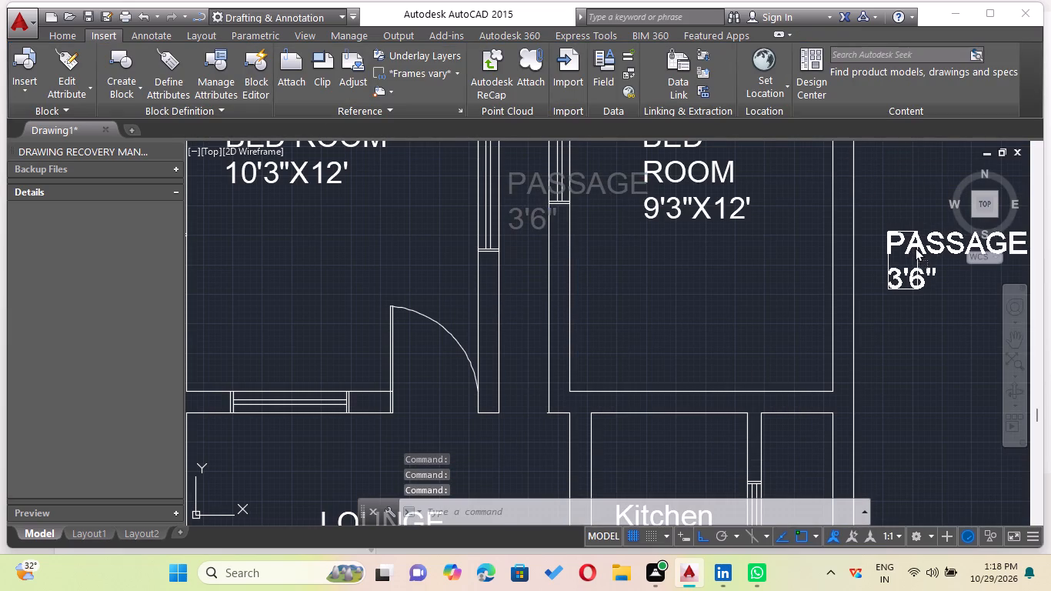
left_click_drag(915, 247, 698, 298)
scroll(914, 247, "down", 6)
middle_click_drag(905, 249, 698, 298)
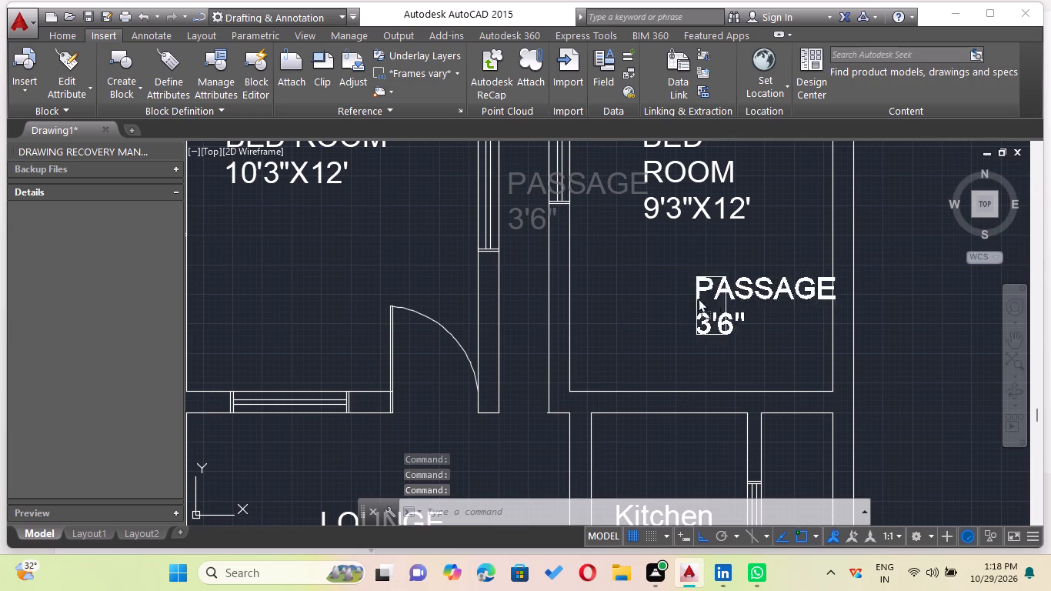
middle_click_drag(698, 298, 695, 301)
left_click_drag(698, 298, 910, 267)
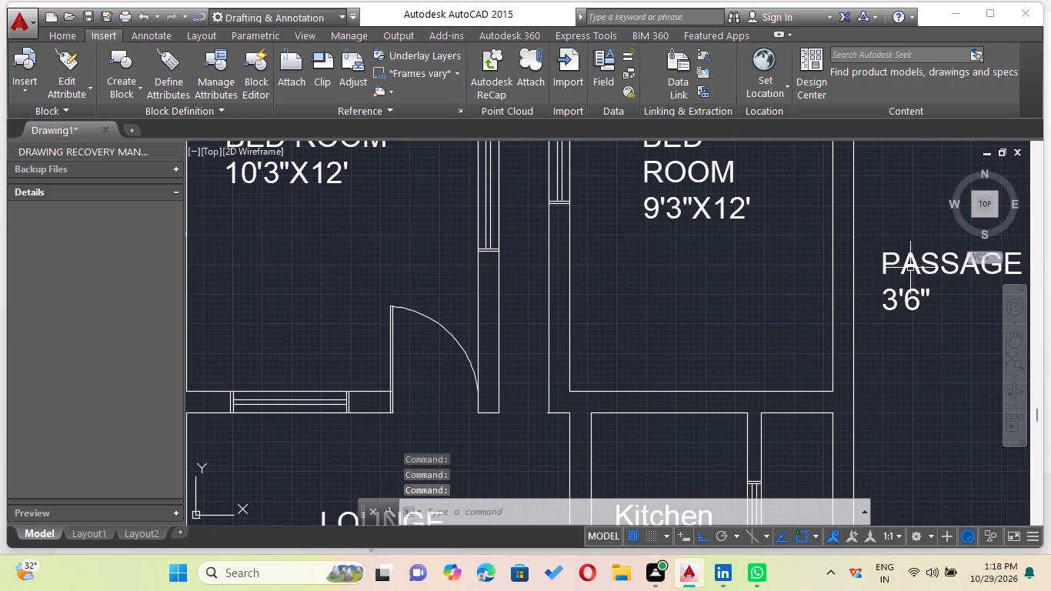
Rotate the passage label 90° counterclockwise so it reads vertically.
scroll(816, 278, "down", 3)
middle_click_drag(804, 273, 477, 272)
scroll(488, 271, "up", 2)
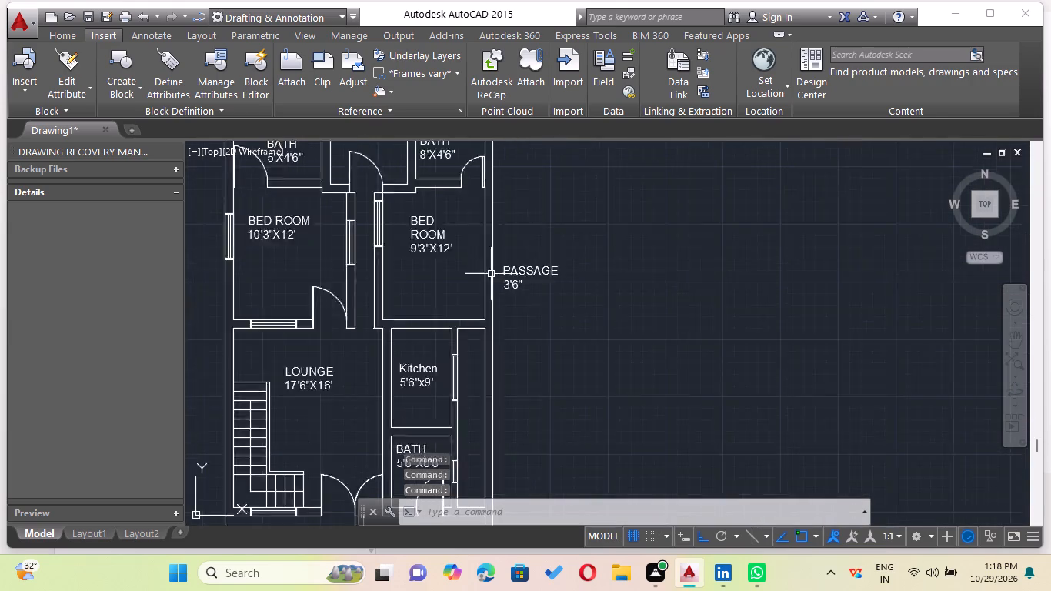
left_click(521, 259)
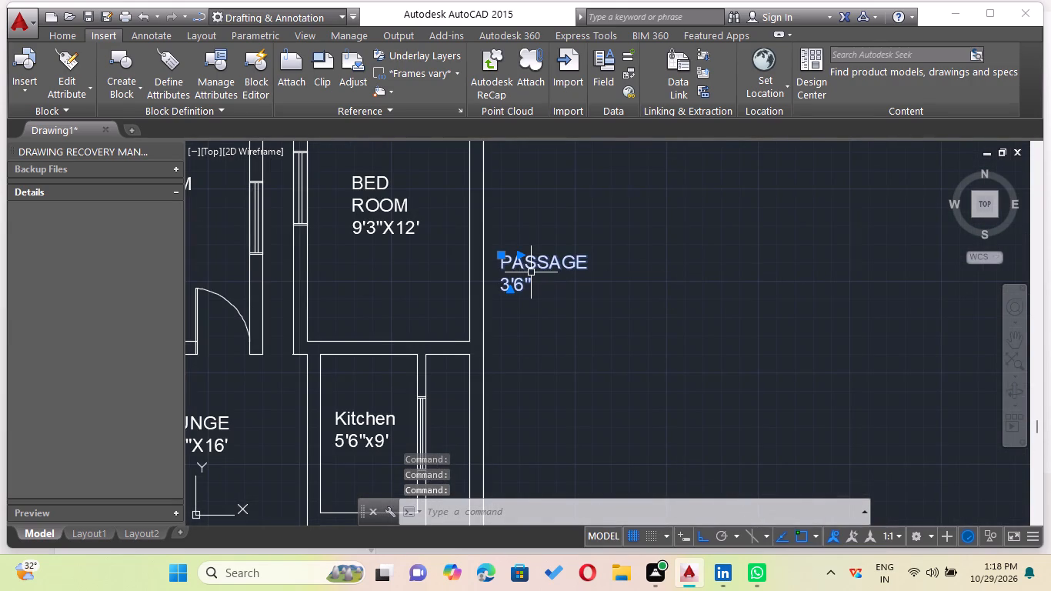
key("r")
key("o")
key("Return")
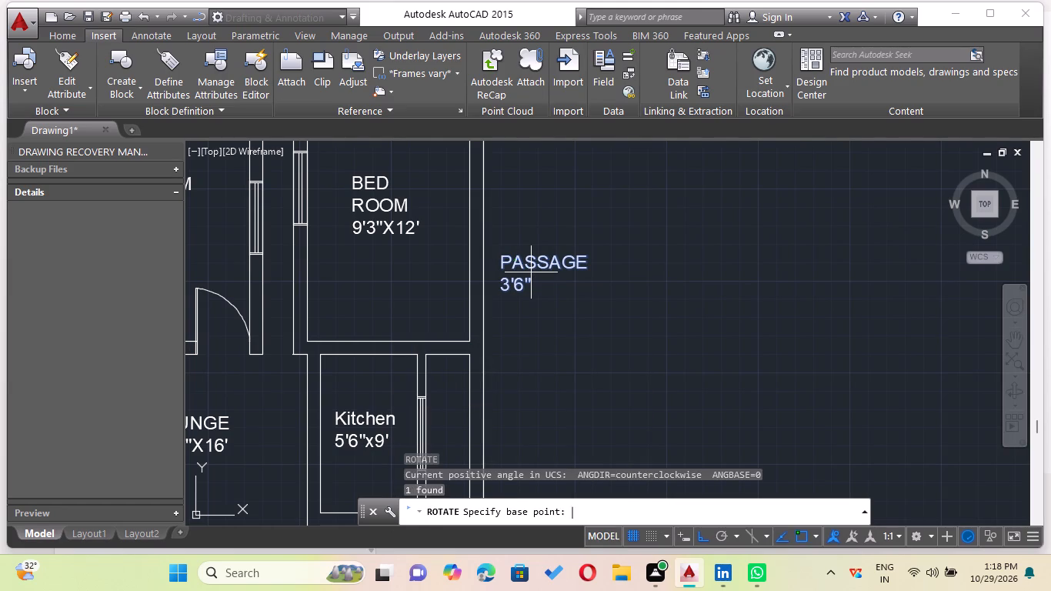
left_click(525, 280)
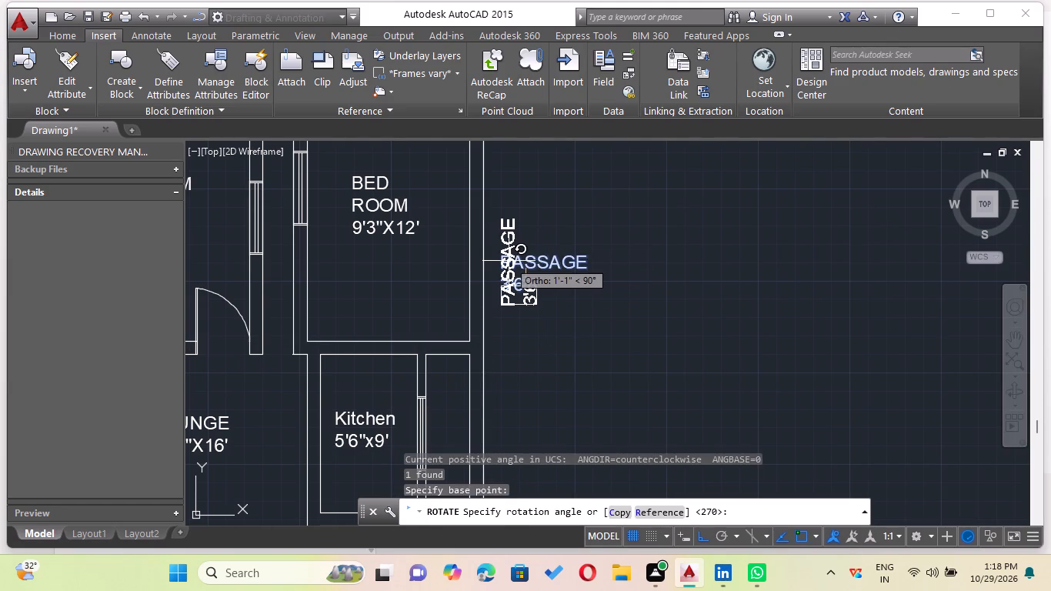
left_click(509, 261)
Edit the rotated passage label onto a single line by removing the space before 3'6".
double_click(512, 262)
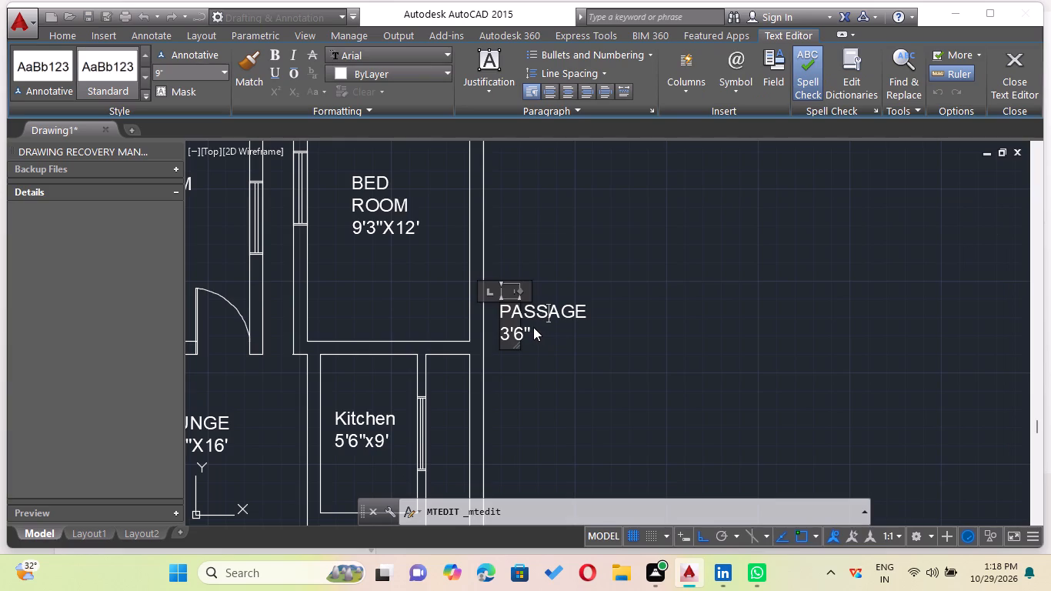
left_click(498, 336)
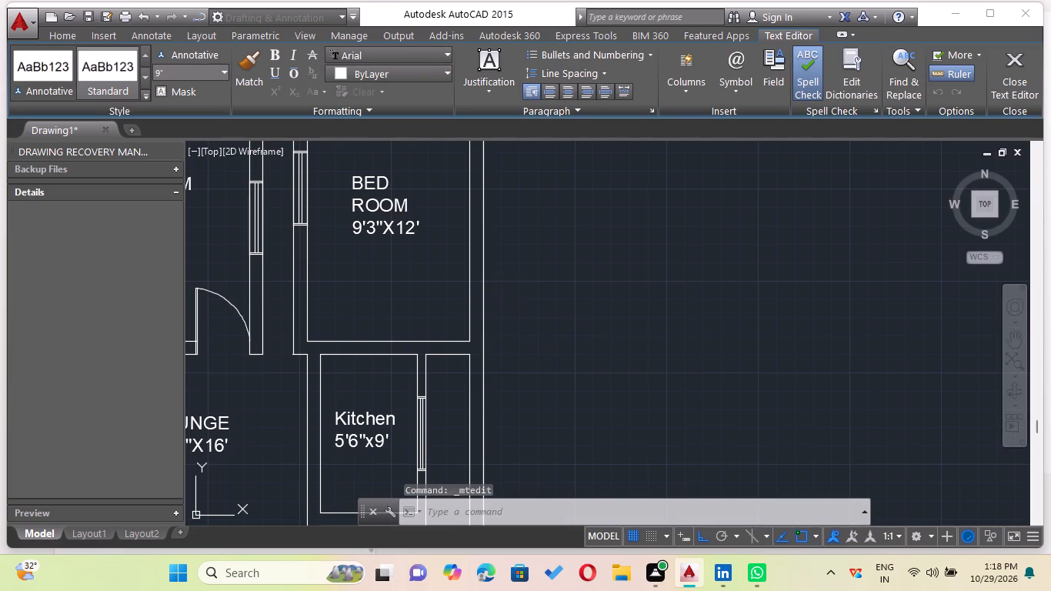
left_click(512, 289)
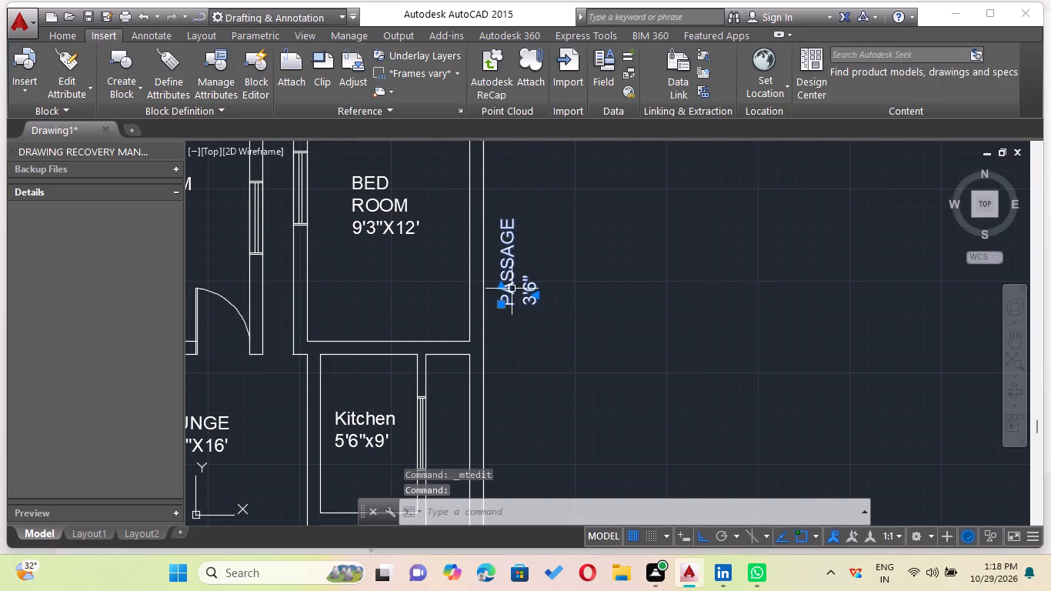
double_click(512, 288)
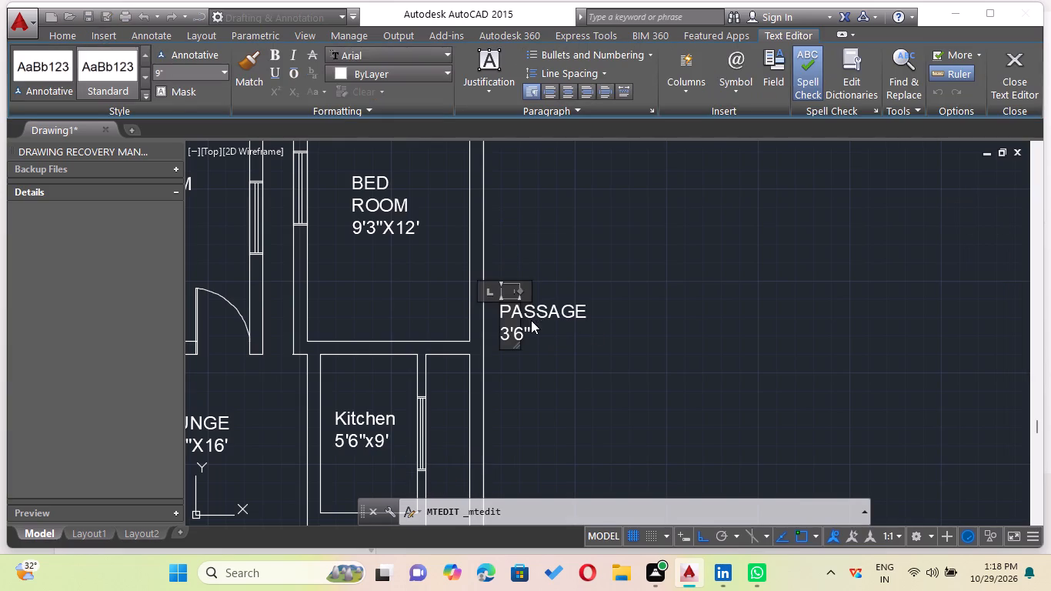
left_click(501, 336)
key("BackSpace")
key("space")
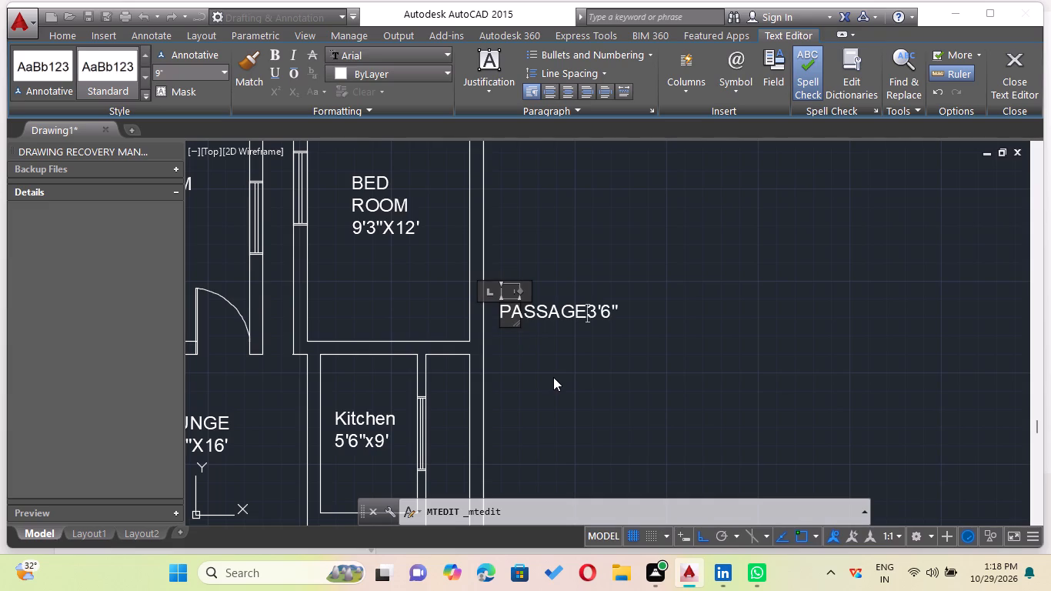
key("BackSpace")
left_click(617, 423)
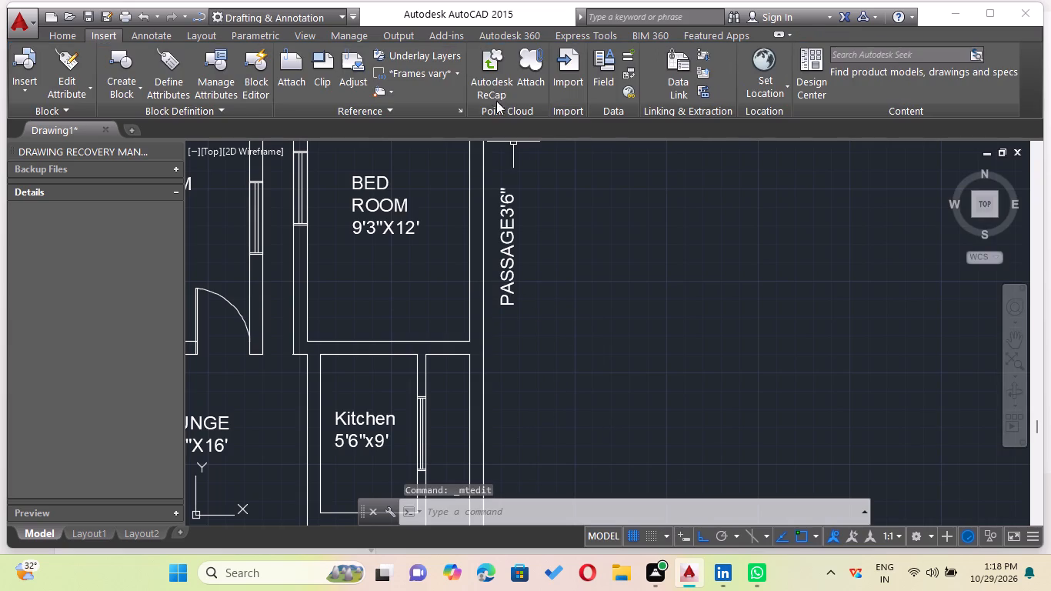
Move the vertical passage label horizontally west into the passage between the two bedrooms.
left_click(508, 212)
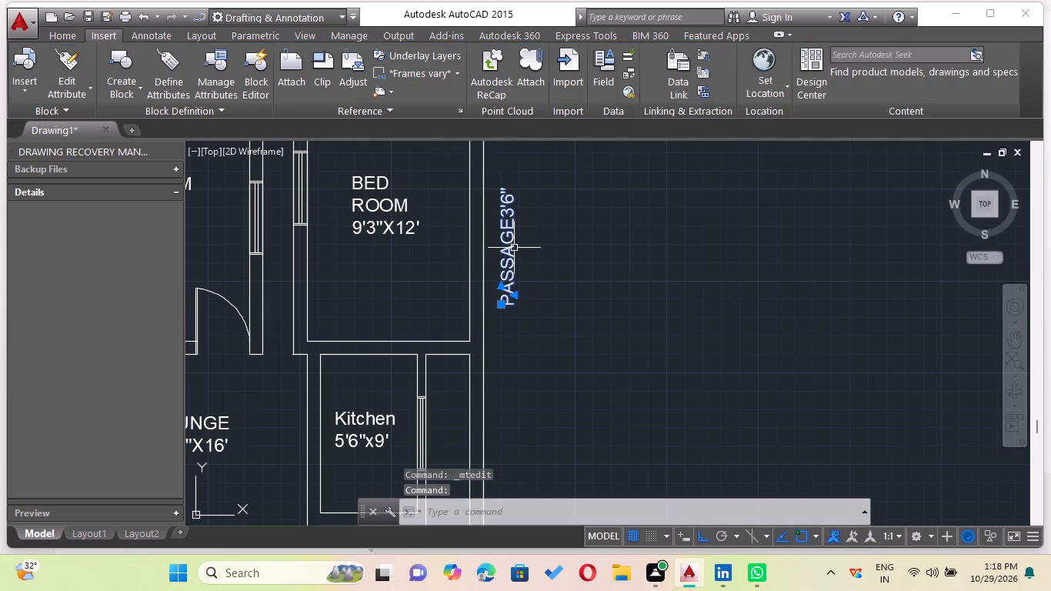
key("m")
key("Return")
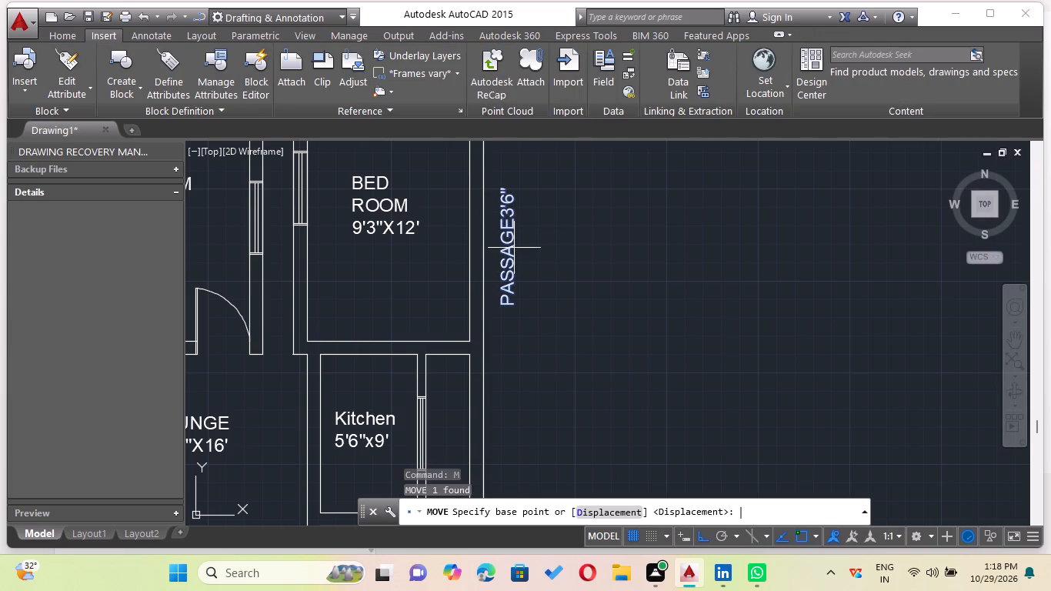
left_click_drag(504, 250, 497, 250)
scroll(353, 265, "down", 1)
middle_click_drag(354, 264, 369, 269)
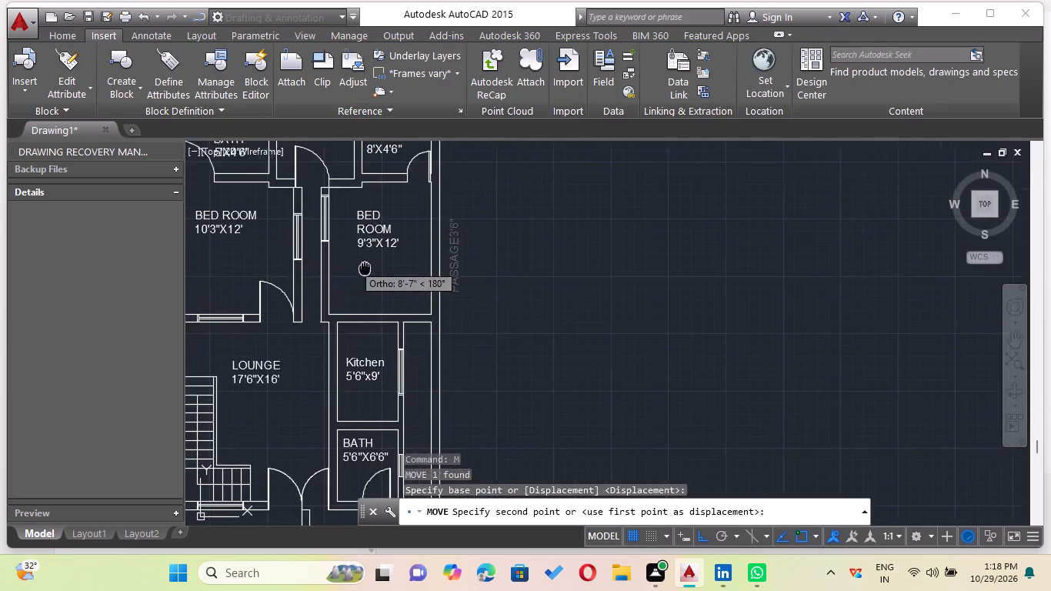
middle_click_drag(369, 269, 597, 281)
scroll(597, 281, "down", 1)
scroll(590, 261, "up", 3)
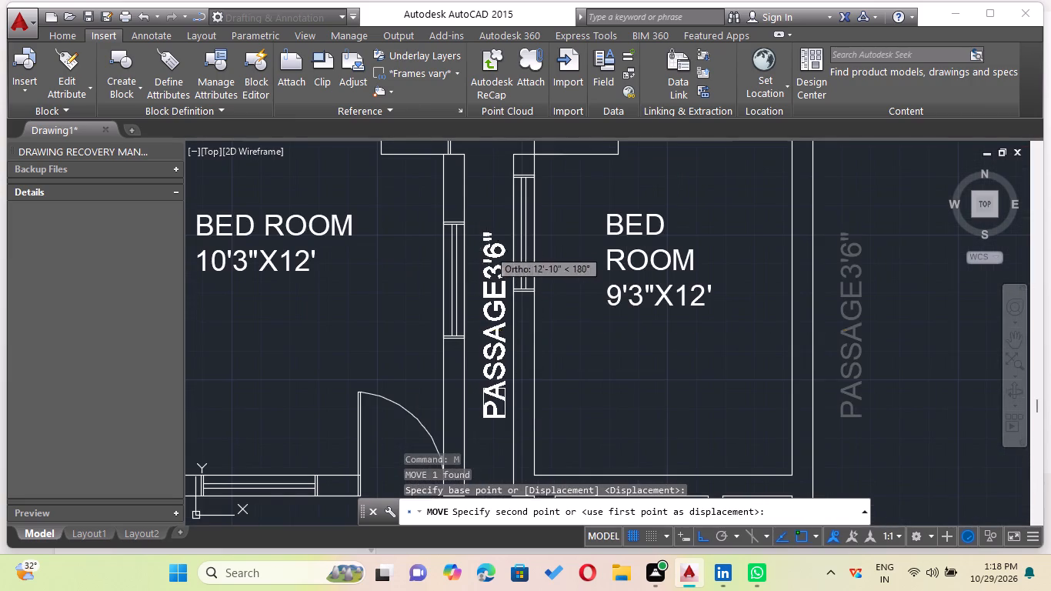
left_click(489, 249)
key("Escape")
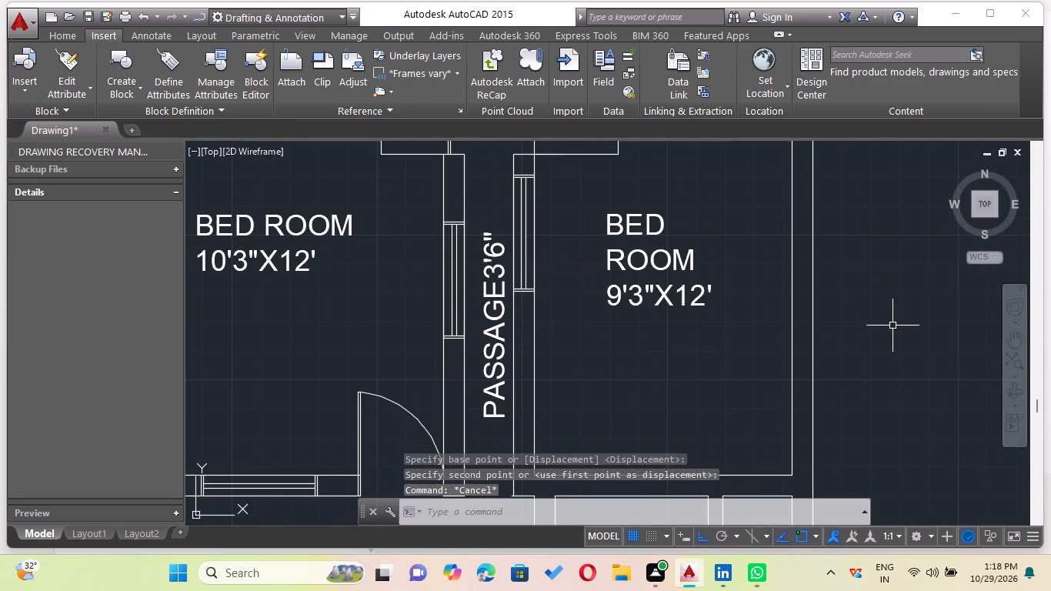
Add a two-line multiline text label reading OPEN and 7'X5' in the recess between the two north baths.
scroll(880, 331, "down", 2)
scroll(773, 332, "down", 1)
middle_click_drag(773, 332, 579, 244)
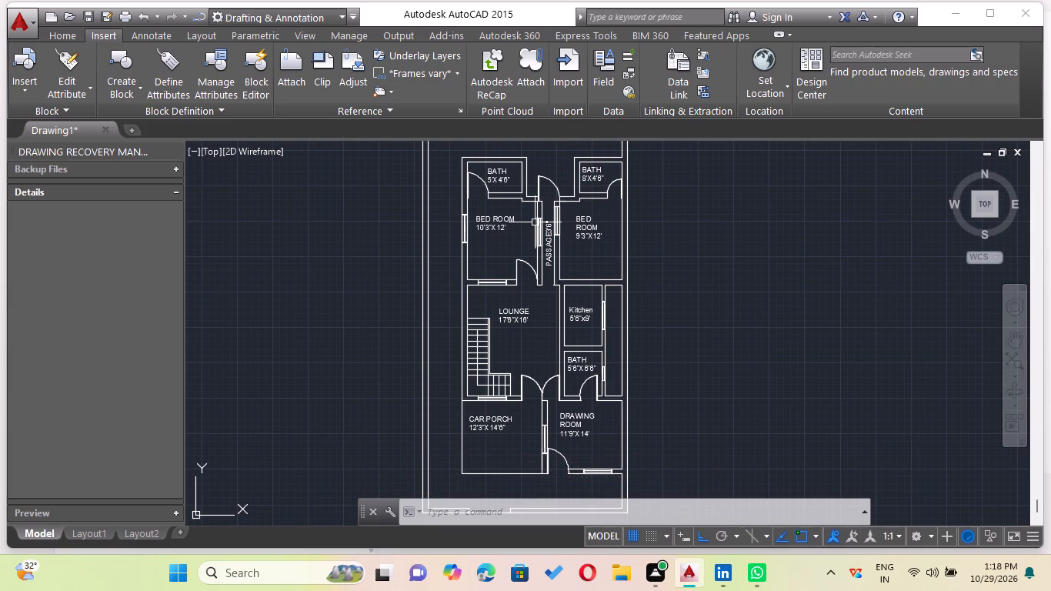
scroll(540, 179, "up", 3)
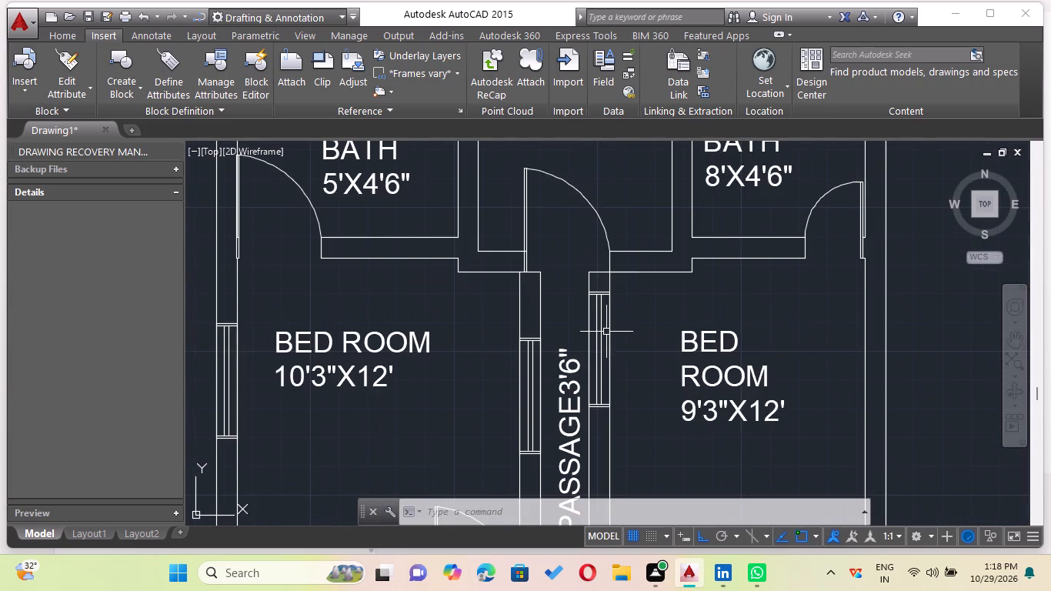
scroll(604, 307, "down", 2)
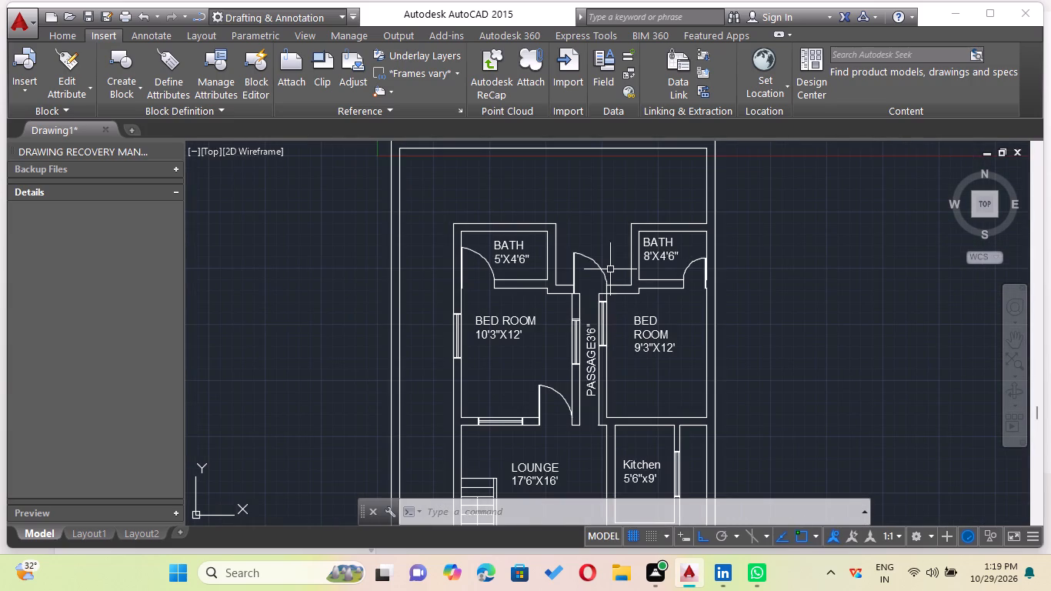
type("MTEXT")
key("Return")
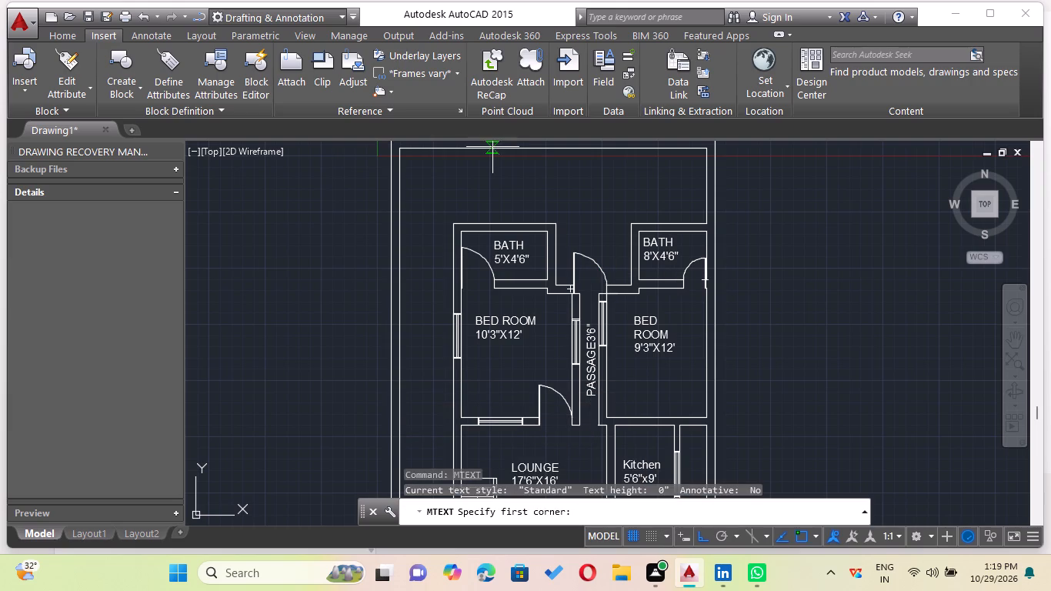
scroll(606, 222, "up", 1)
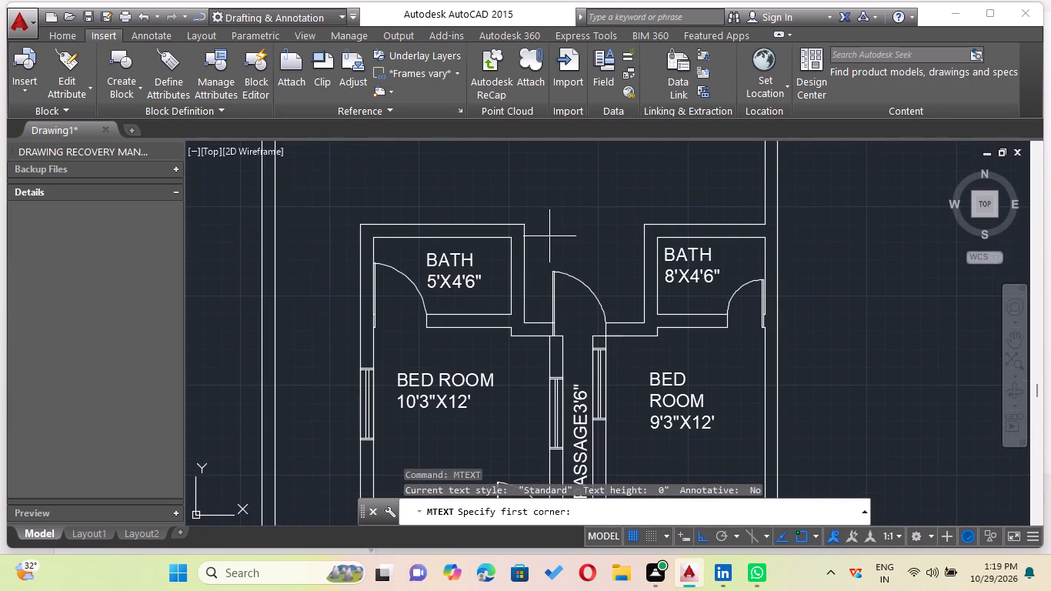
left_click(549, 231)
left_click(629, 285)
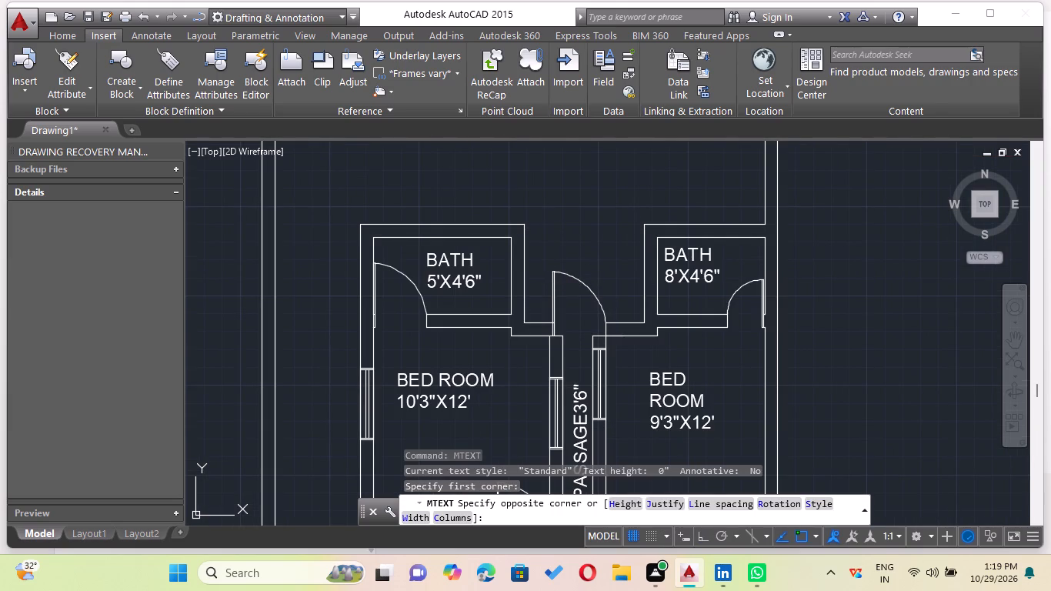
type("OPEN")
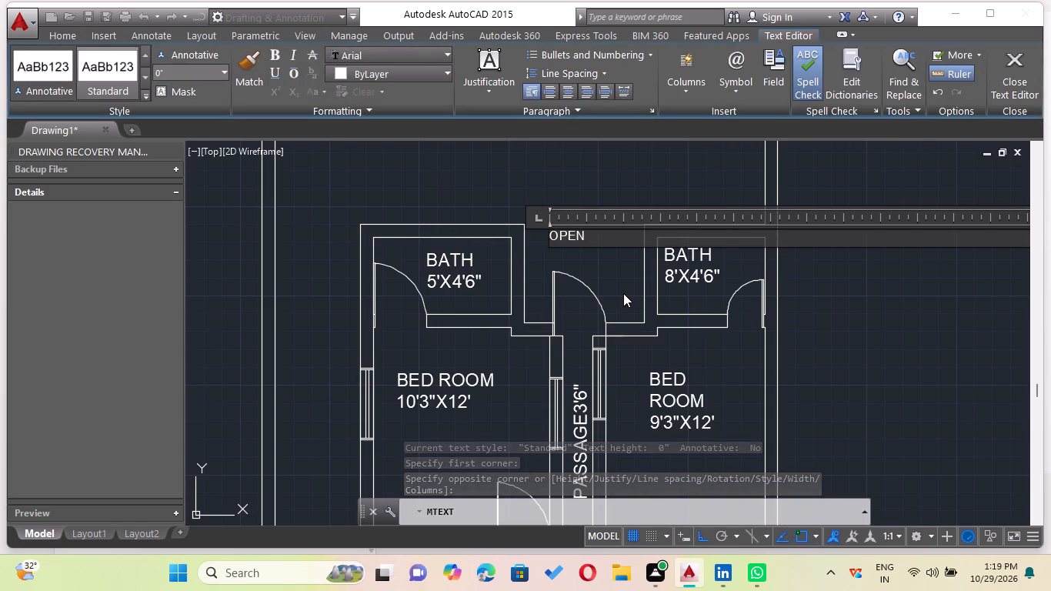
key("Return")
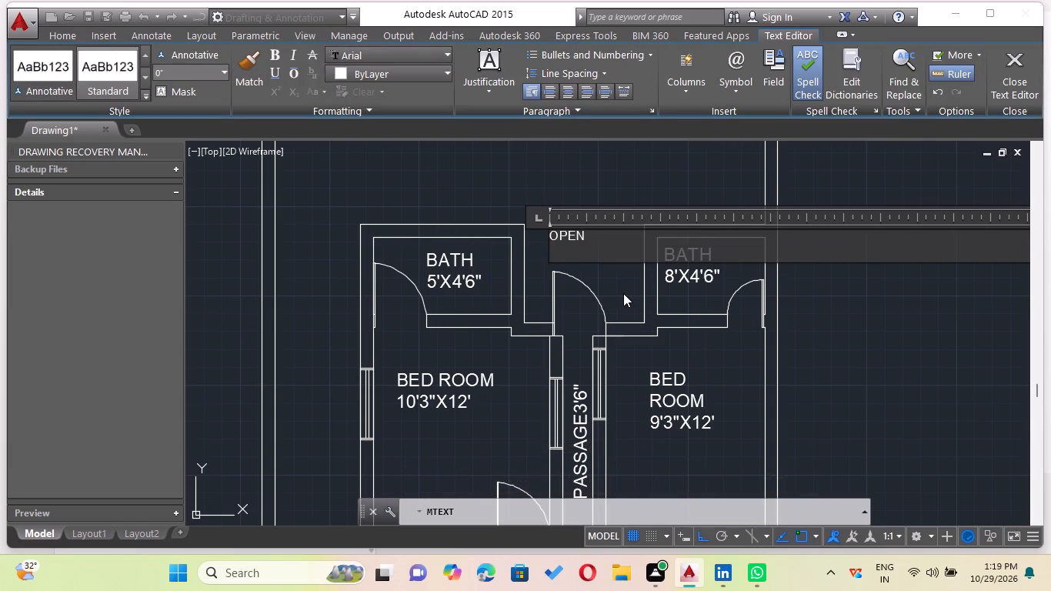
key("7")
key("minus")
key("BackSpace")
key("apostrophe")
key("x")
key("5")
key("apostrophe")
Set the text height of both lines of the OPEN label to 9" and finish editing it.
left_click_drag(612, 247, 557, 223)
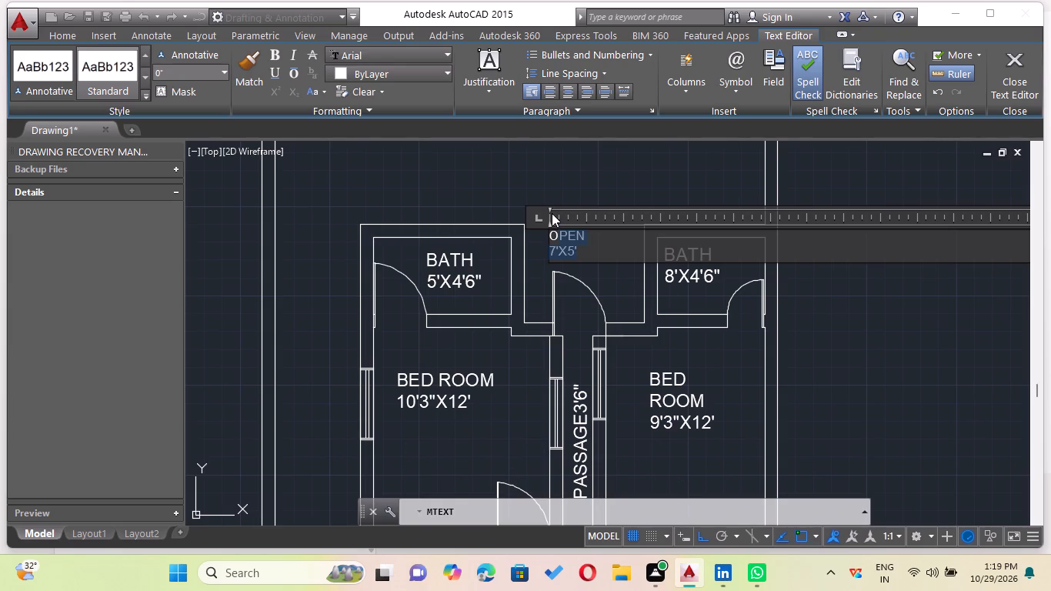
left_click(595, 255)
left_click_drag(594, 255, 435, 205)
left_click(225, 71)
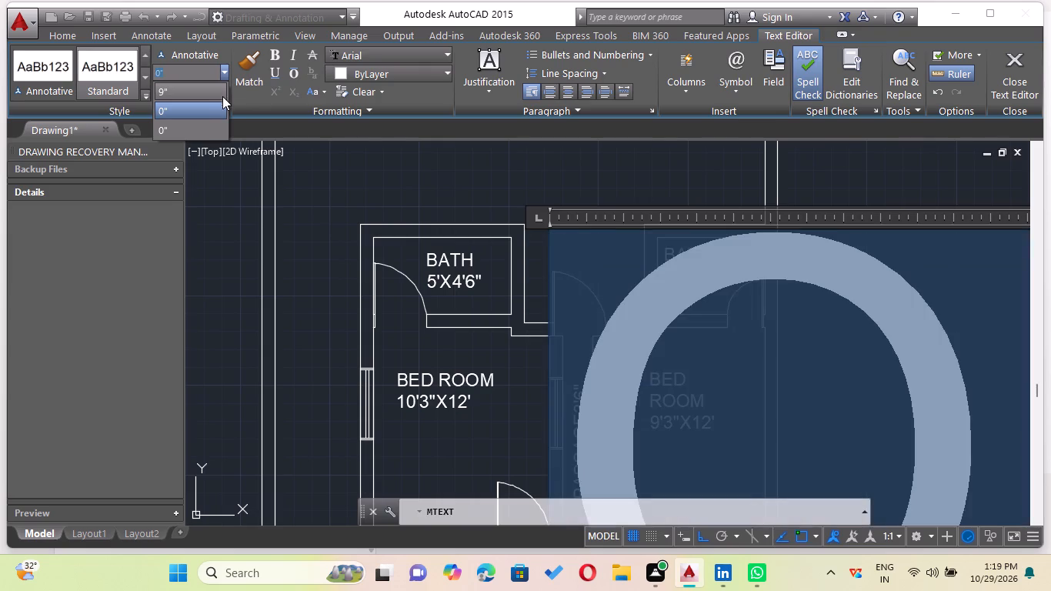
left_click(212, 86)
left_click(284, 194)
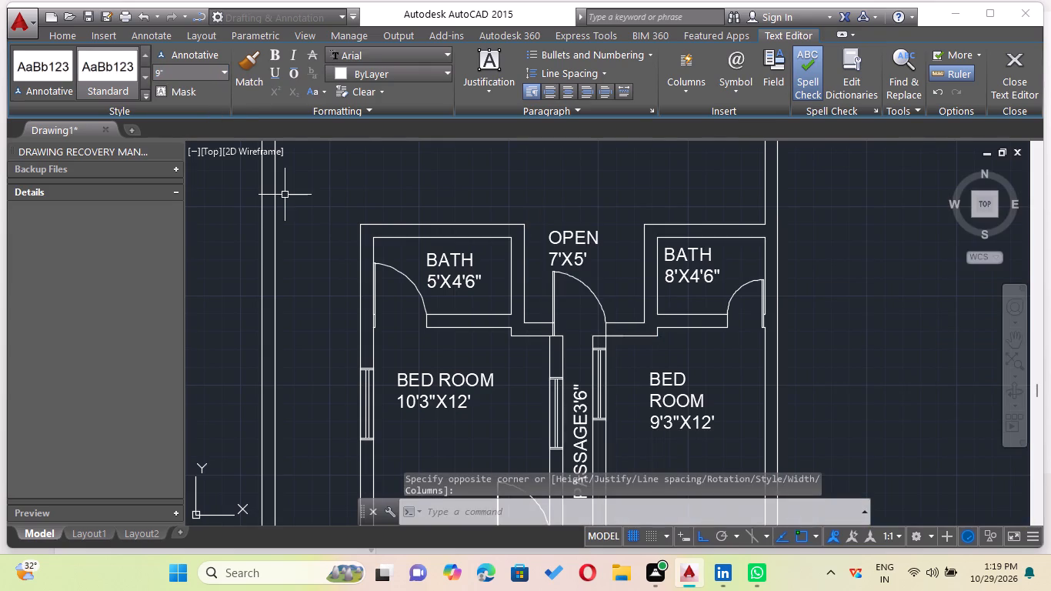
Add a multiline text label GATE at 9" height in the gate opening of the south compound wall.
scroll(519, 177, "down", 2)
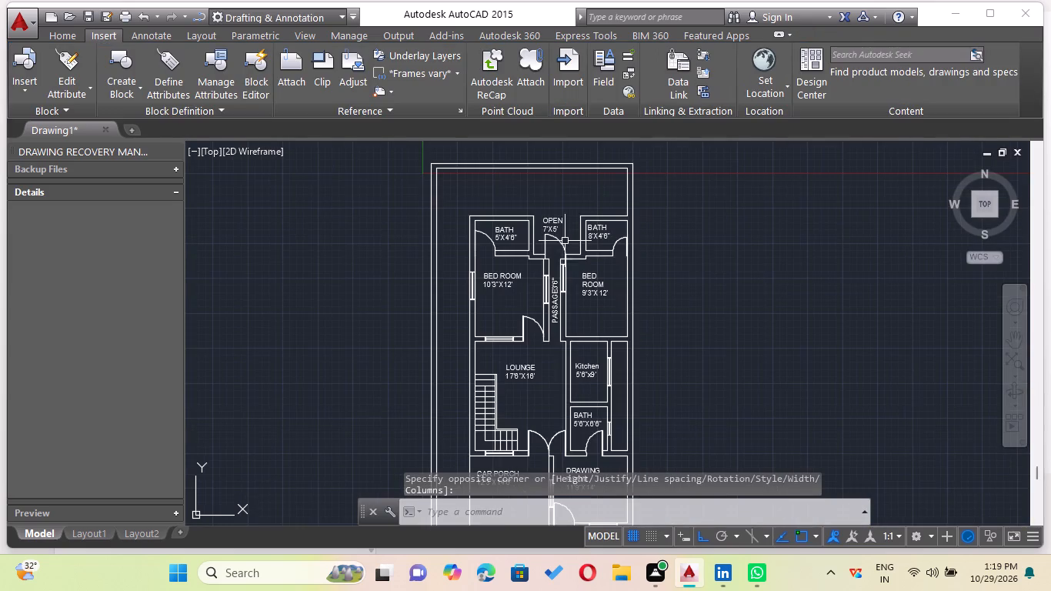
middle_click_drag(571, 249, 513, 279)
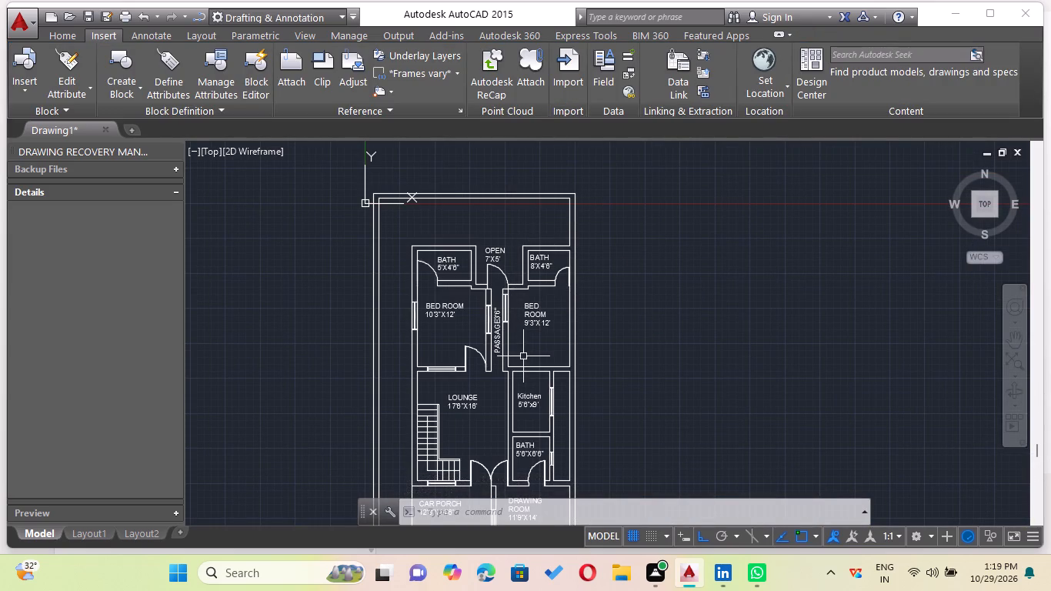
scroll(500, 362, "down", 1)
middle_click_drag(500, 360, 442, 239)
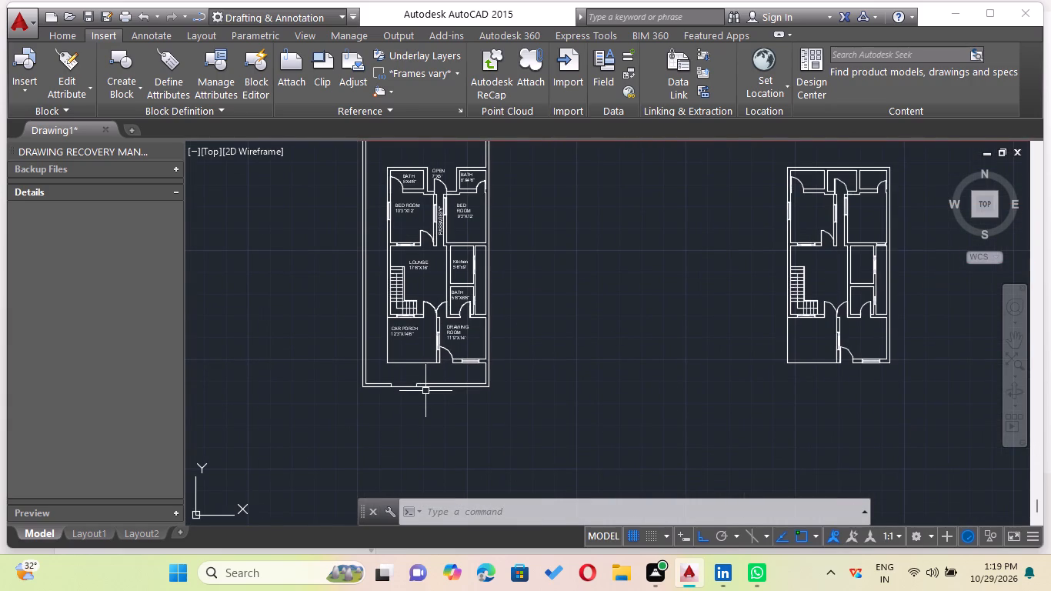
key("space")
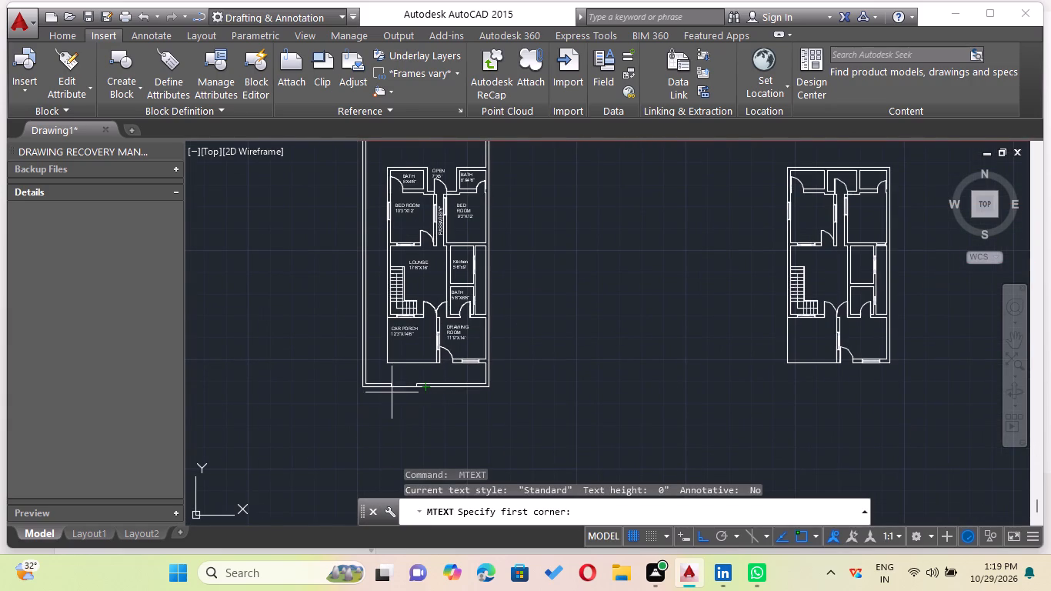
scroll(391, 392, "up", 4)
left_click(409, 336)
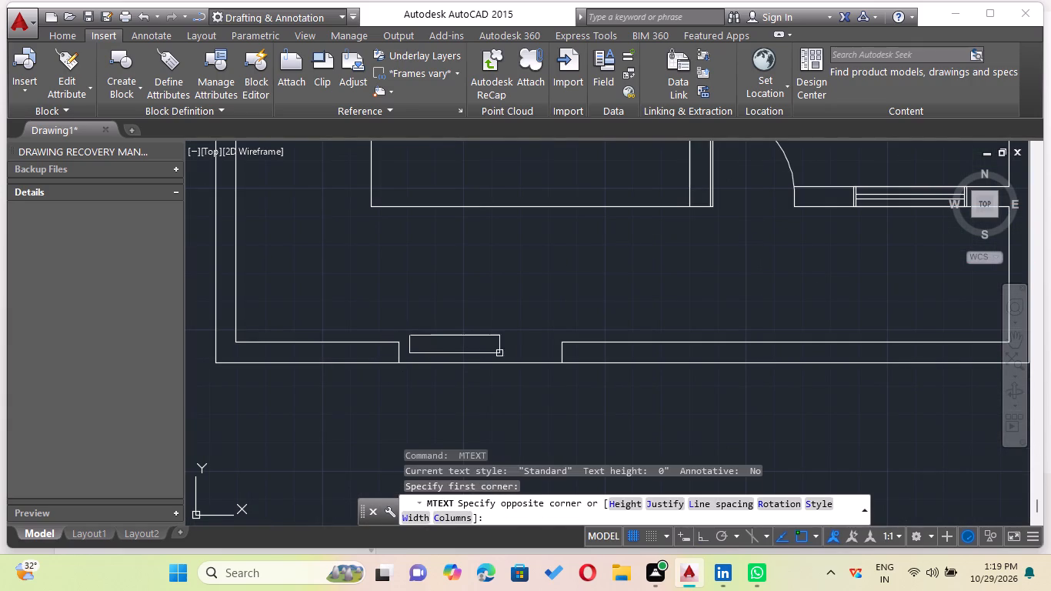
left_click(556, 356)
type("GATE")
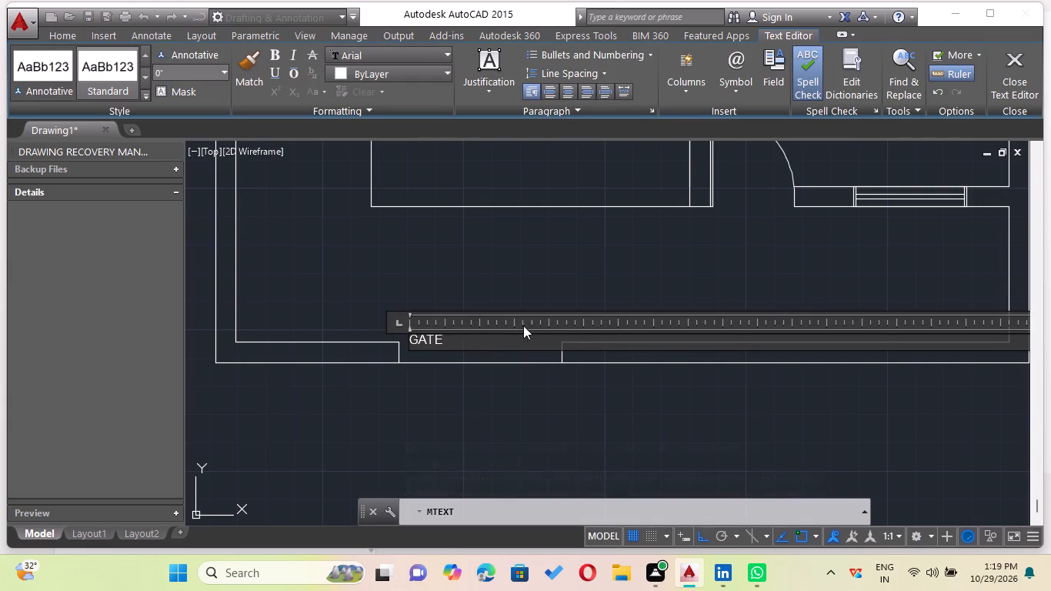
left_click_drag(452, 347, 351, 337)
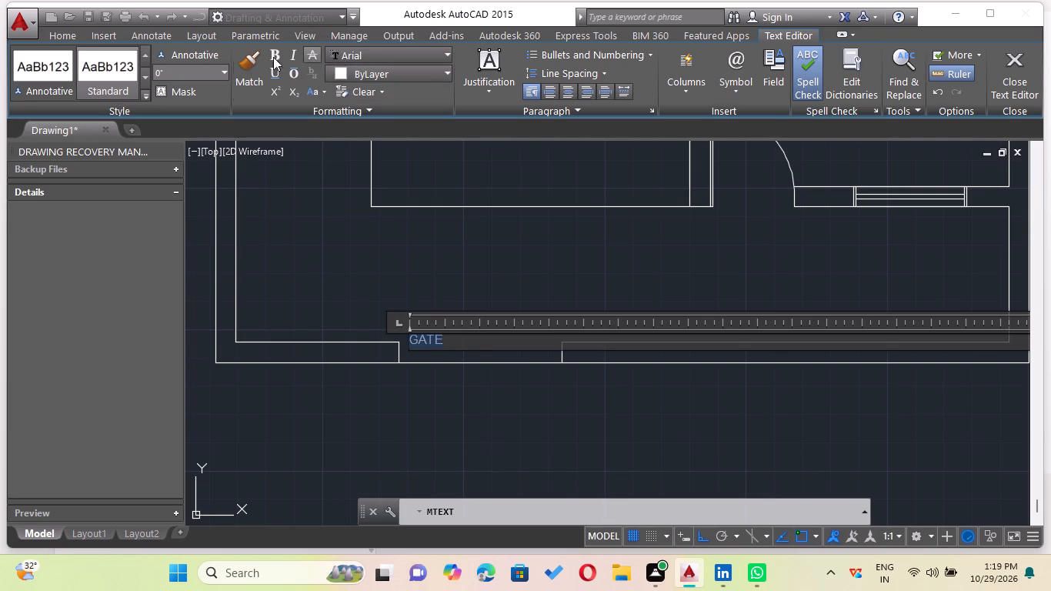
left_click(225, 64)
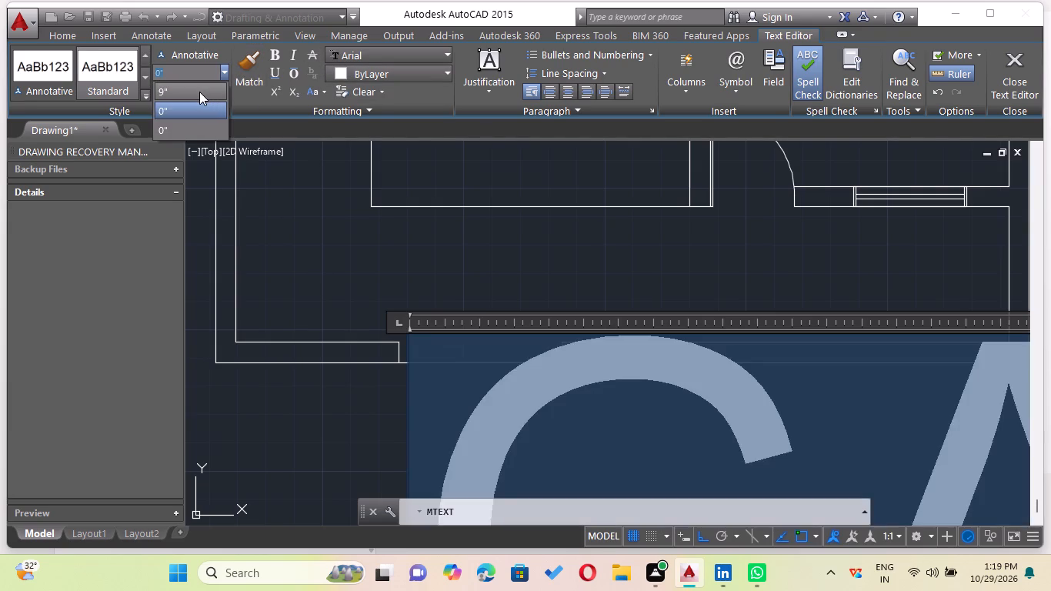
left_click(199, 92)
left_click(331, 229)
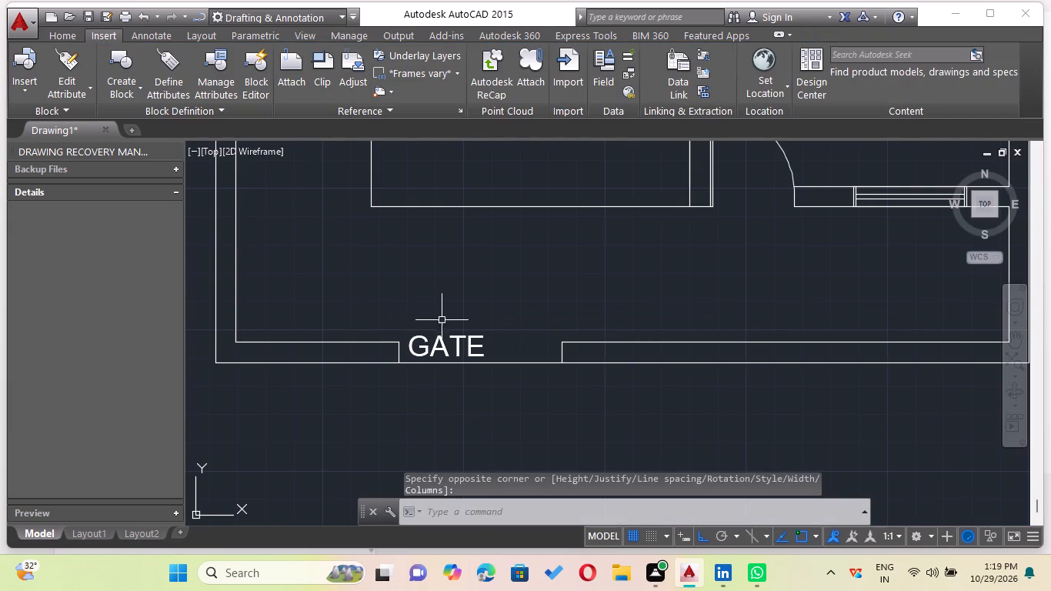
Move the GATE label straight north out of the wall opening to the clear space just inside the compound wall.
scroll(444, 306, "down", 1)
middle_click_drag(499, 329, 436, 322)
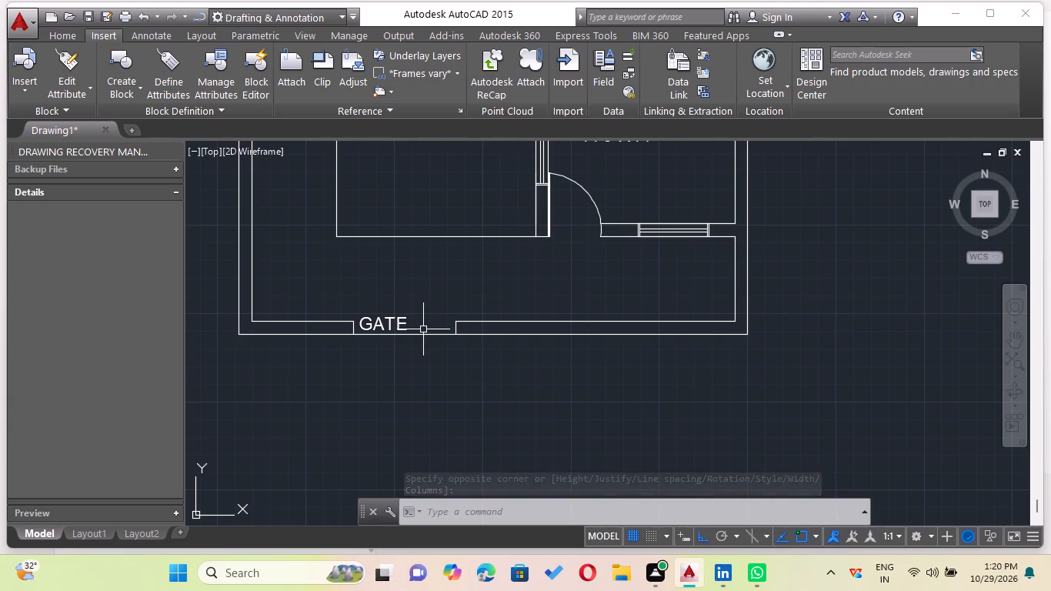
scroll(419, 351, "up", 2)
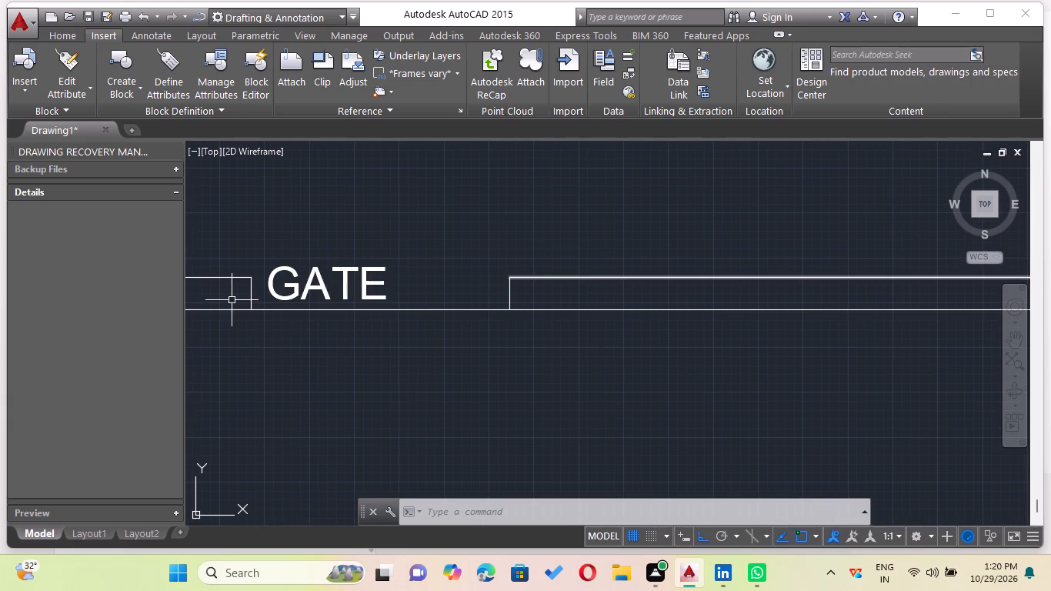
left_click(309, 279)
key("m")
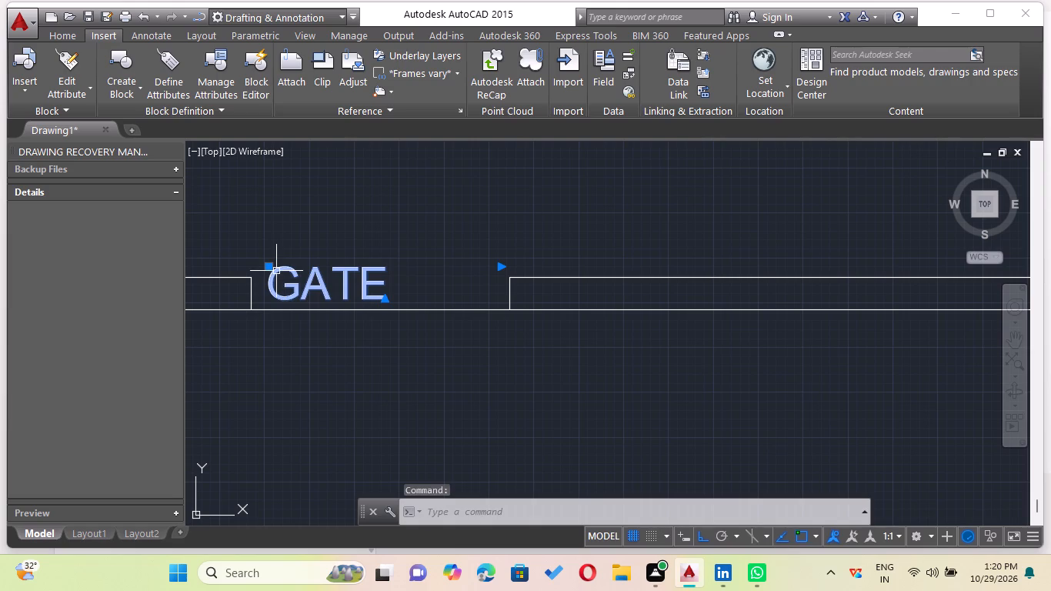
key("Return")
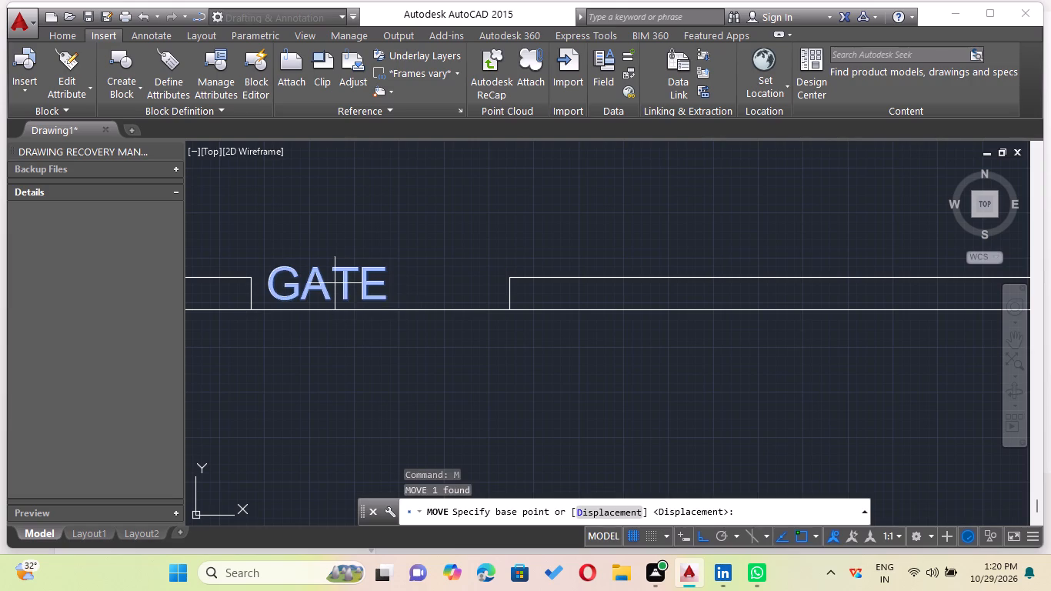
left_click(335, 283)
left_click(326, 225)
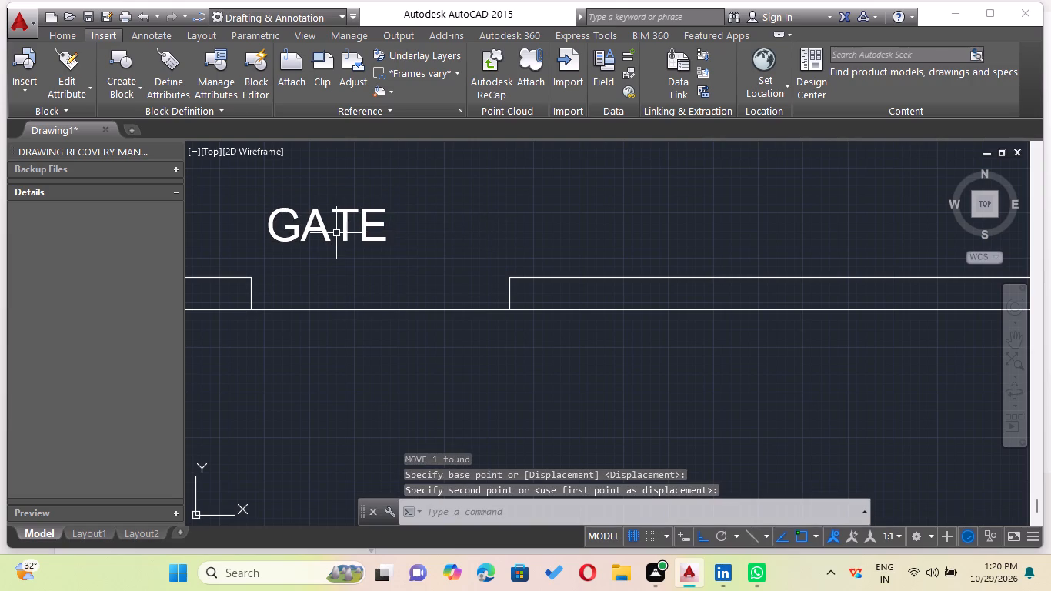
key("Escape")
Draw a diagonal line across the gate opening from its southwest corner to its northeast corner.
key("l")
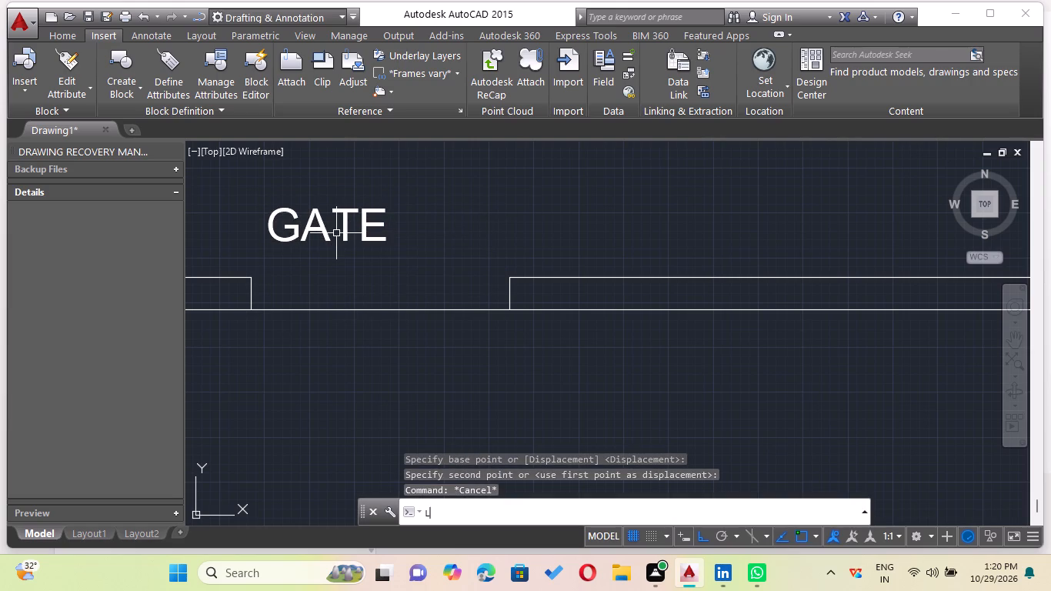
key("Return")
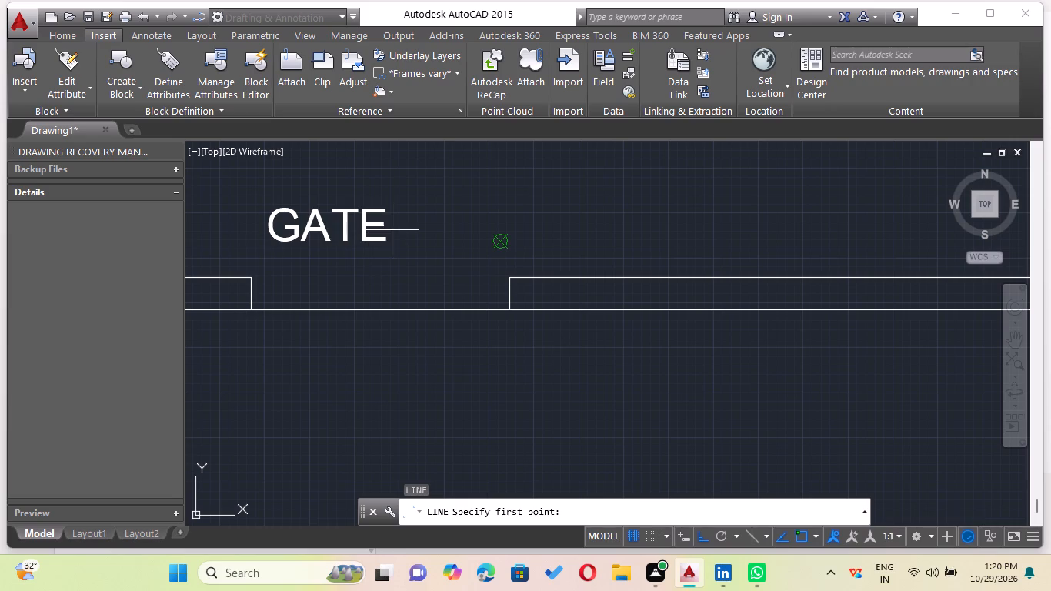
left_click_drag(248, 309, 264, 307)
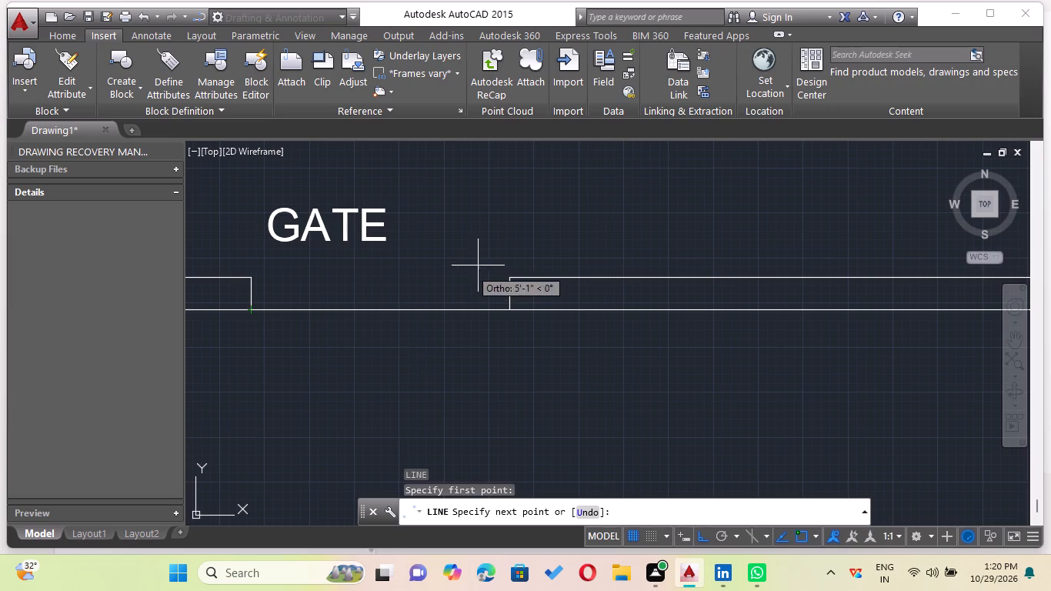
left_click(512, 275)
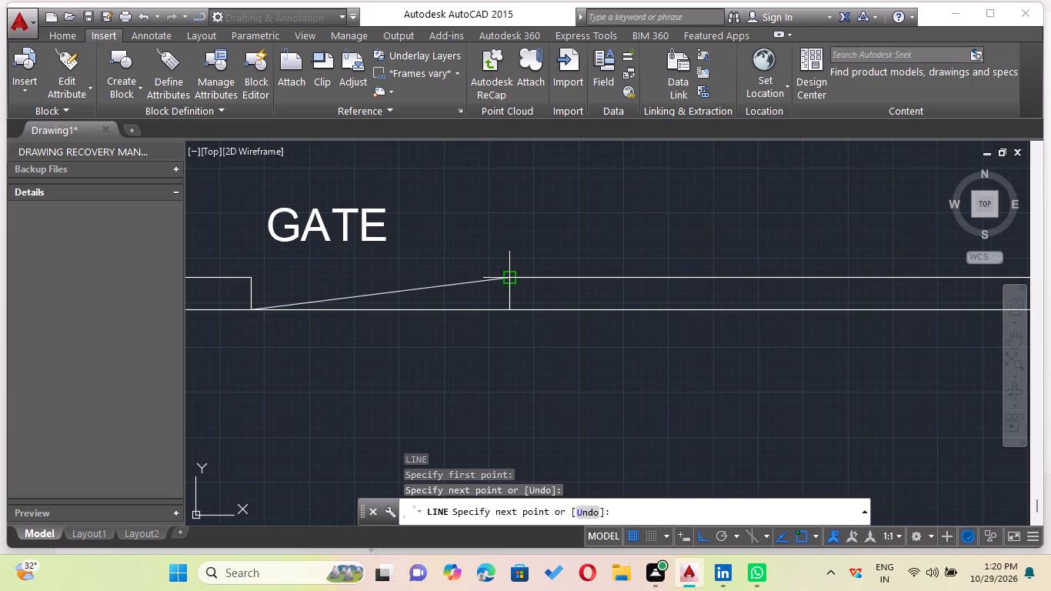
key("Escape")
Draw a second diagonal line across the gate opening from its southeast corner to its northwest corner, completing the X.
key("l")
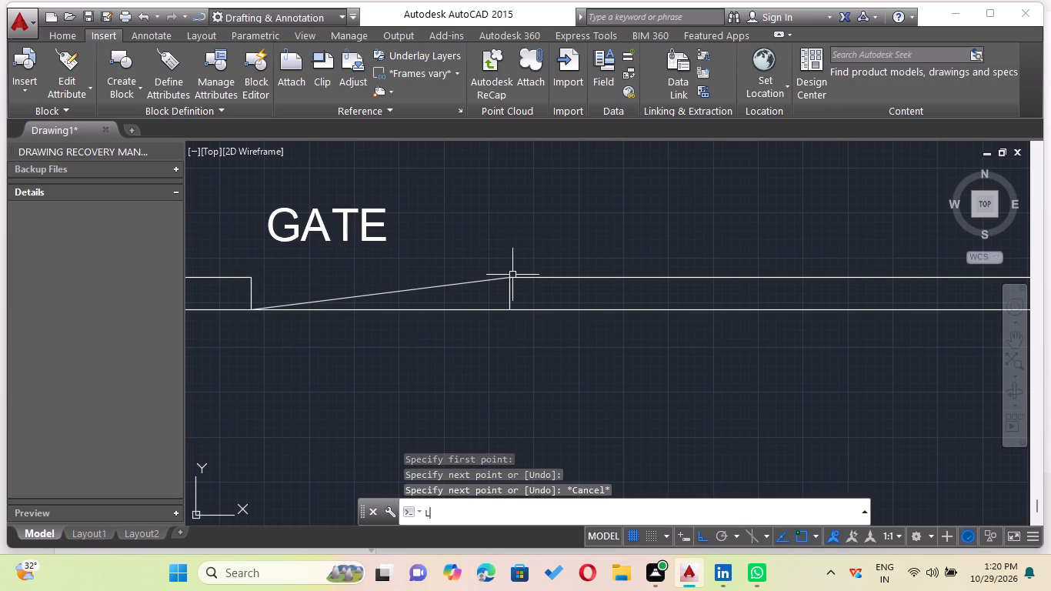
key("Return")
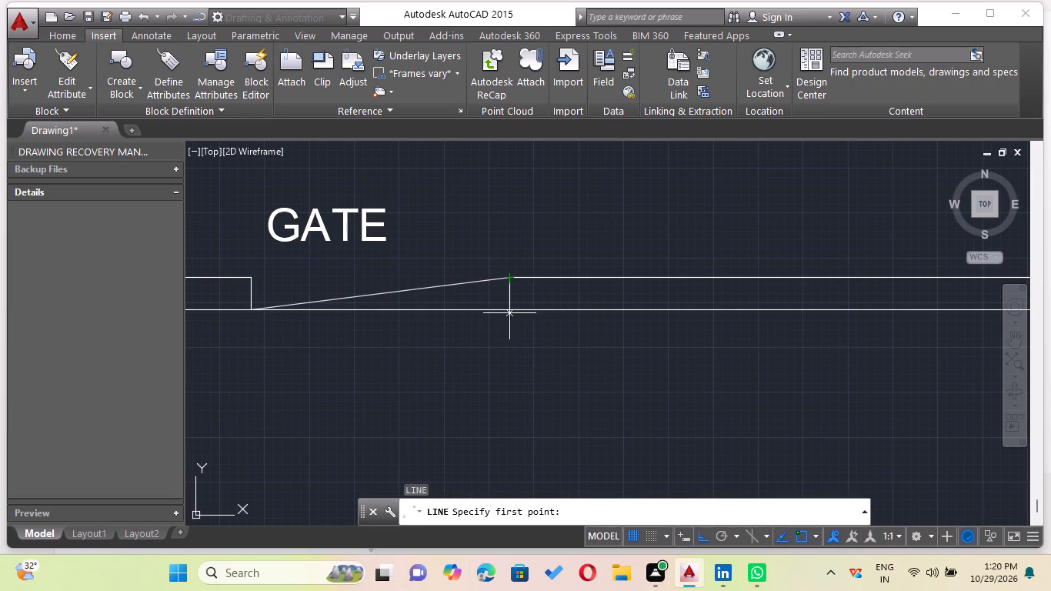
left_click_drag(508, 312, 495, 300)
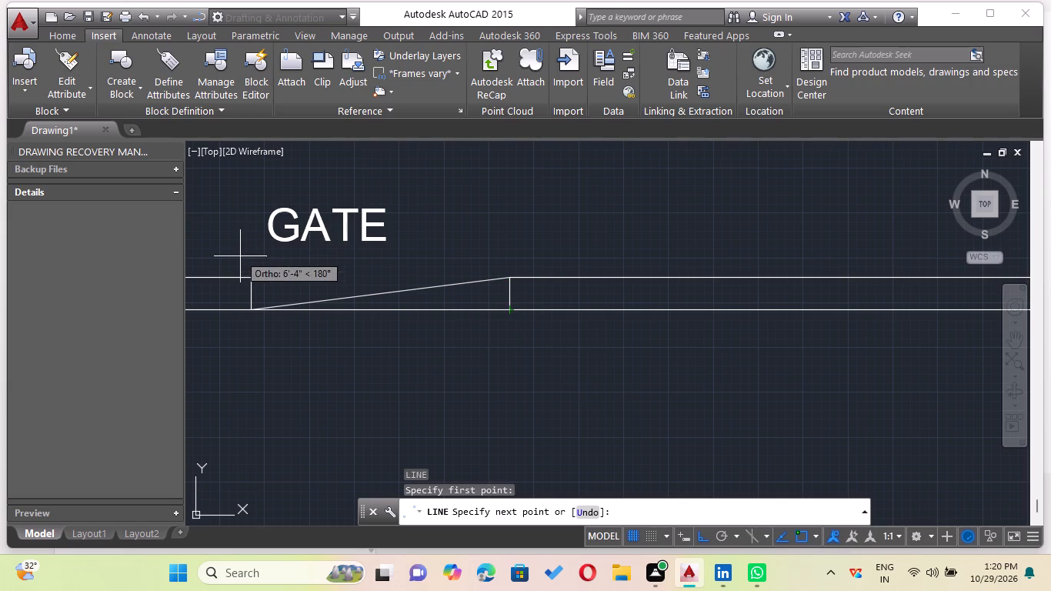
left_click(250, 279)
key("Escape")
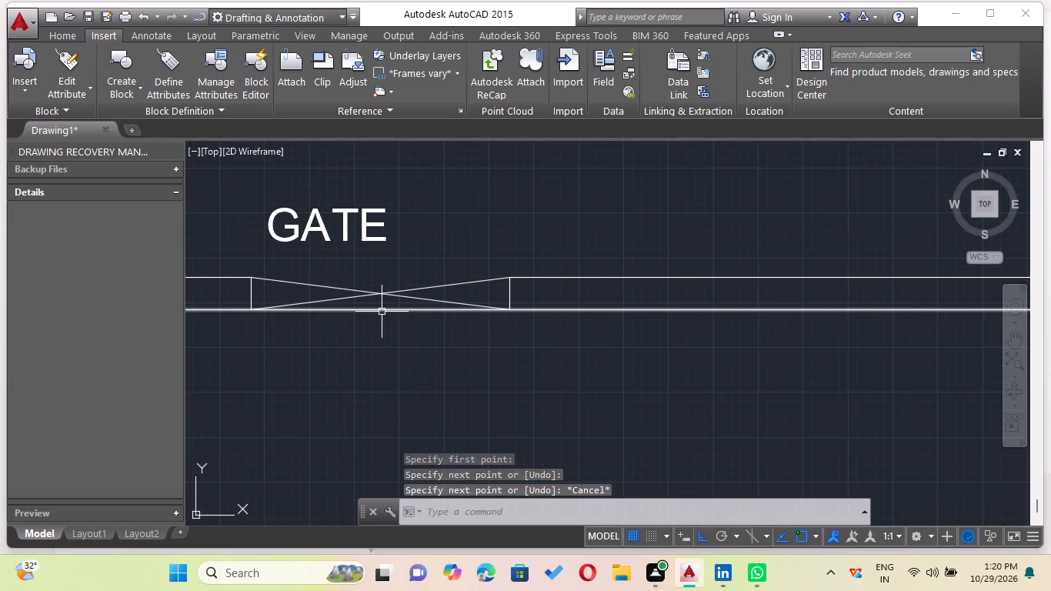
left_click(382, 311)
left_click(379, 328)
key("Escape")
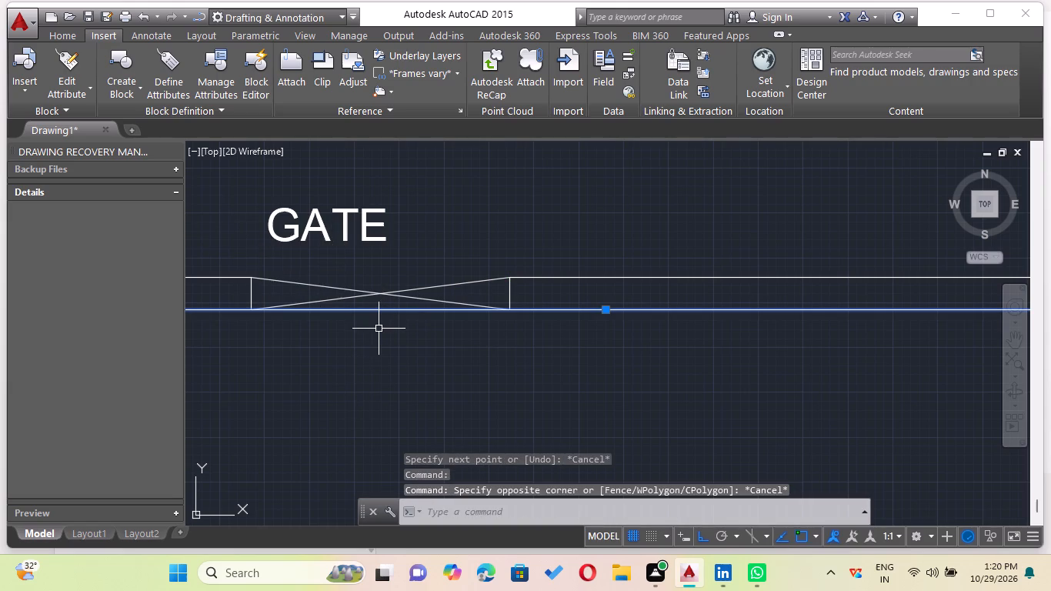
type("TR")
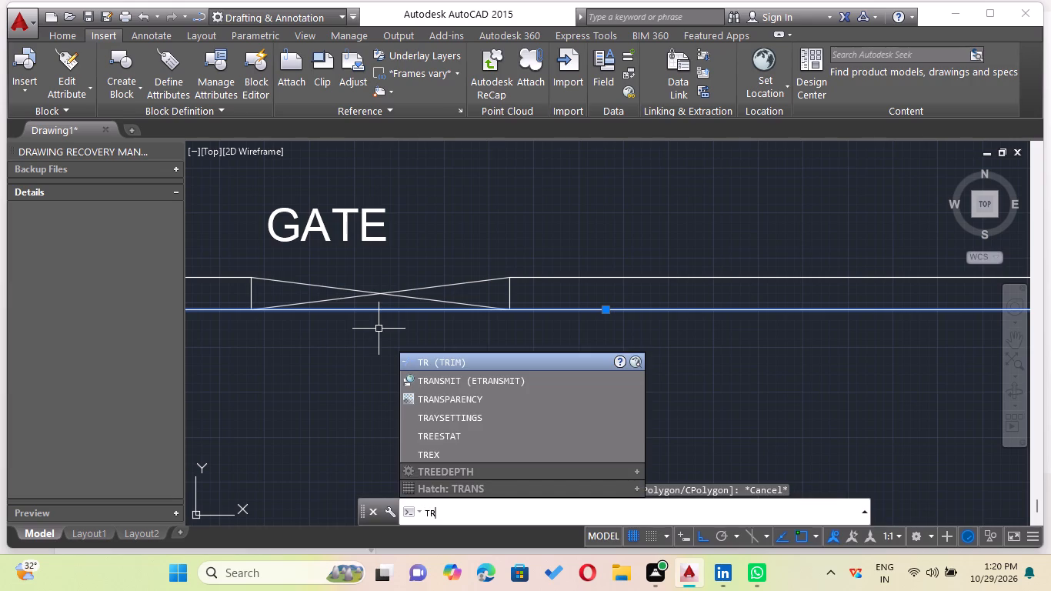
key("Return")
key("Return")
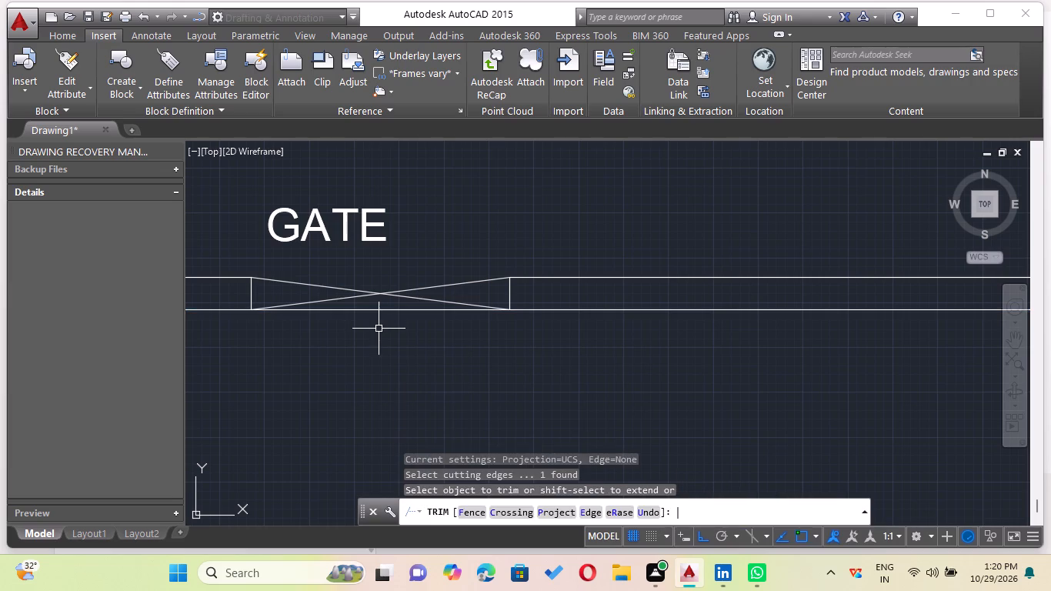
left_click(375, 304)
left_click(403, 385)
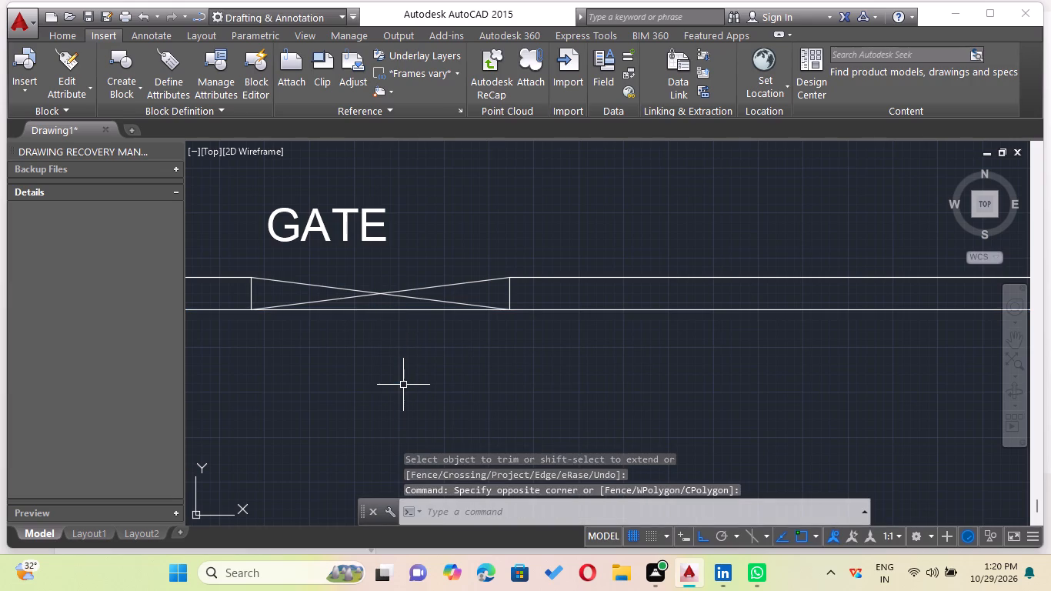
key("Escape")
Trim away the outer line of the south compound wall where it crosses the gate opening, using all objects as cutting edges.
type("TR")
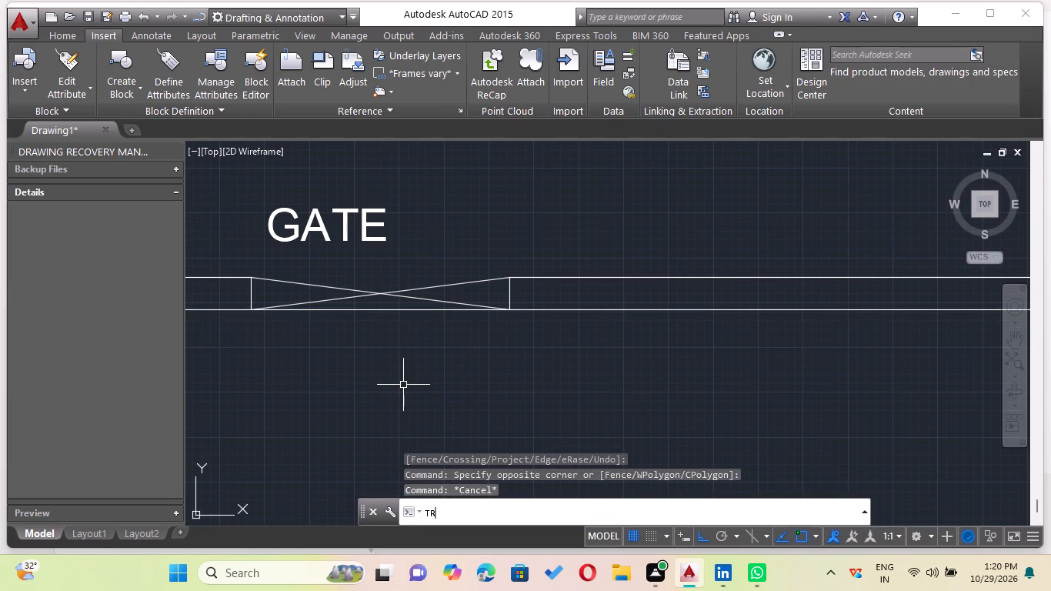
key("Return")
key("Return")
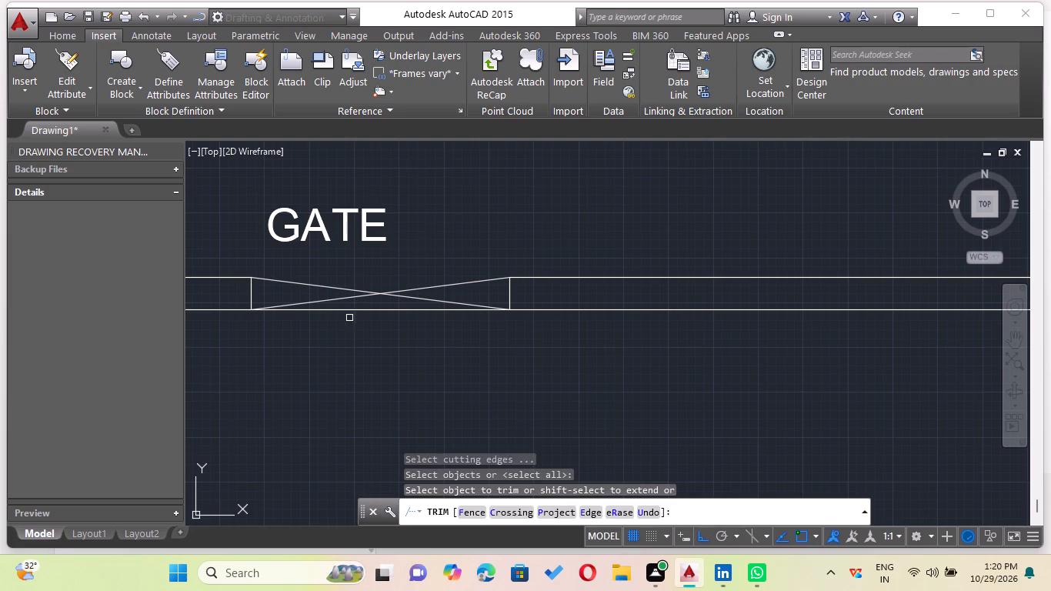
left_click(353, 312)
scroll(422, 366, "down", 2)
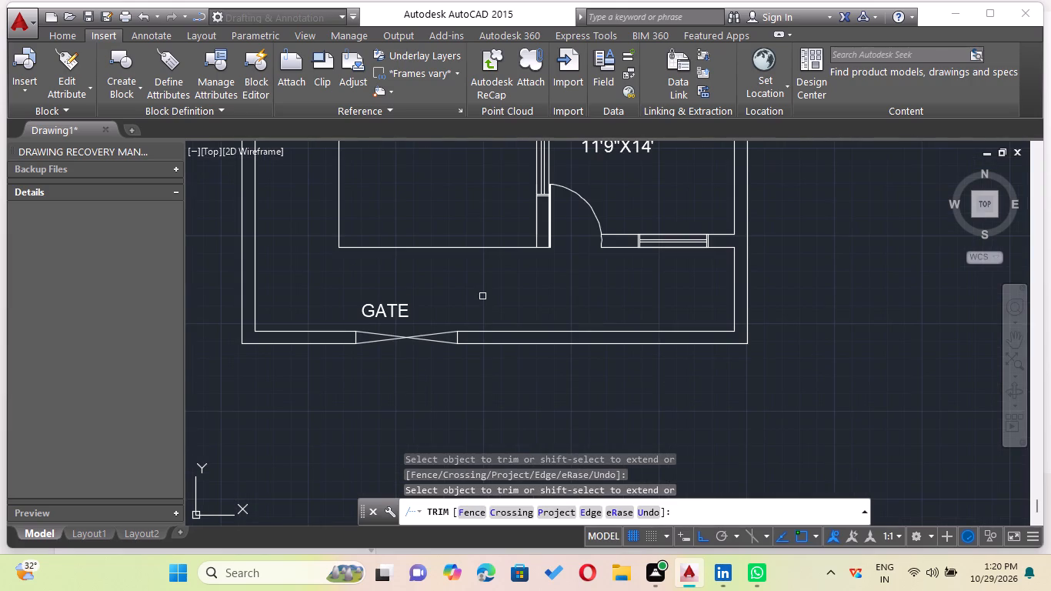
key("Escape")
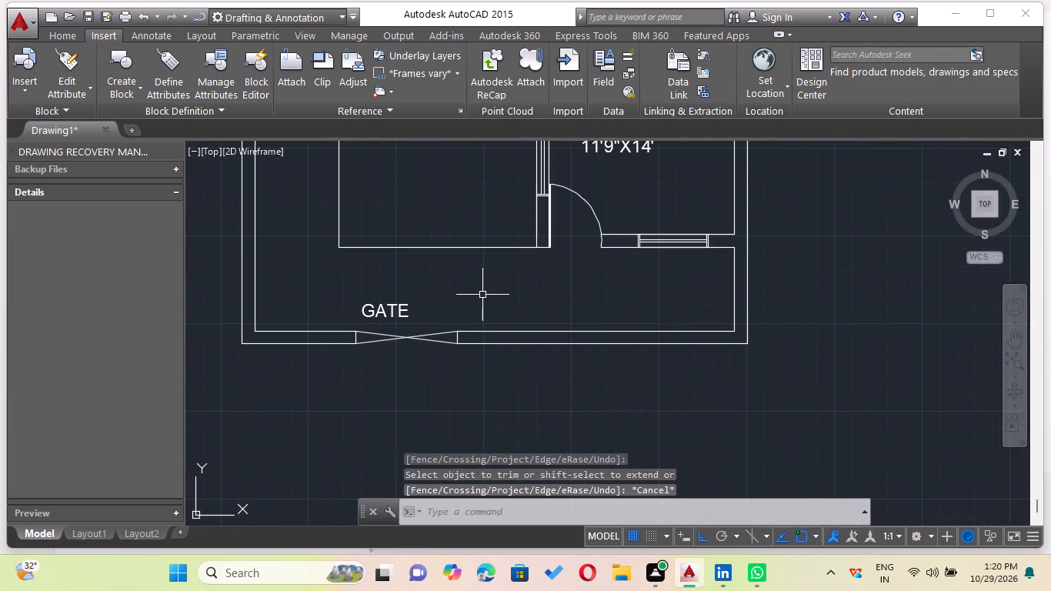
Add a multiline text label OPEN at 9" height in the open space southwest of the car porch, inside the compound wall.
scroll(481, 302, "down", 1)
middle_click(465, 362)
scroll(453, 299, "down", 1)
middle_click_drag(453, 299, 412, 379)
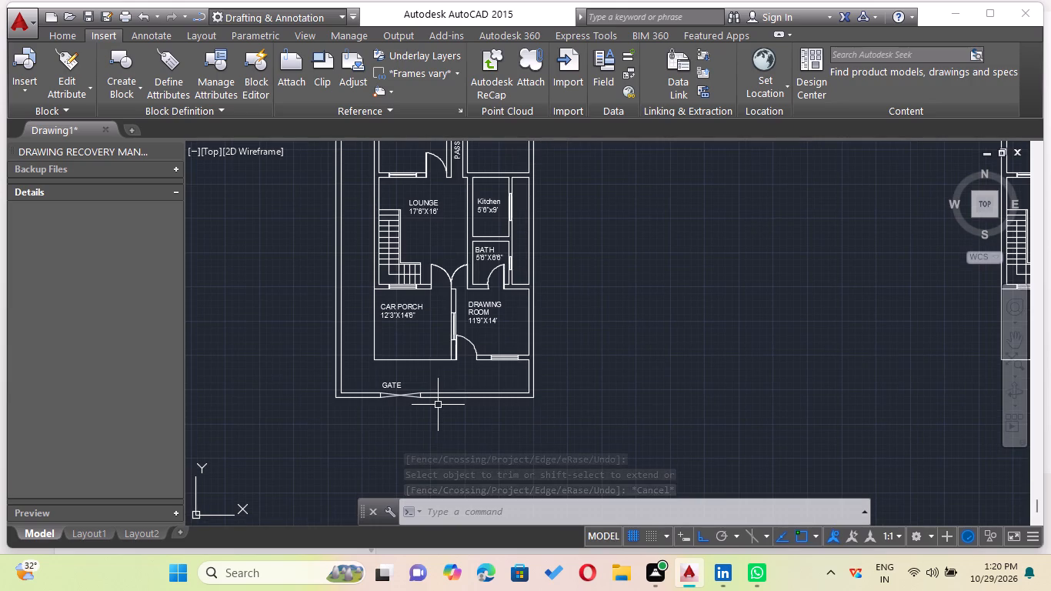
scroll(430, 352, "up", 3)
middle_click_drag(436, 352, 459, 418)
scroll(497, 365, "down", 3)
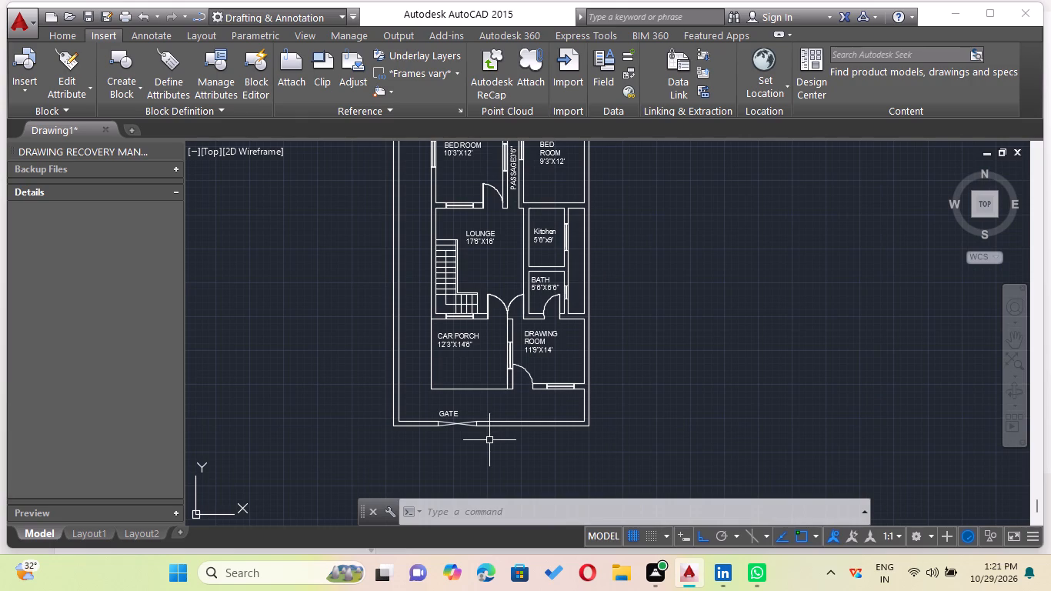
type("MTEXT")
key("Return")
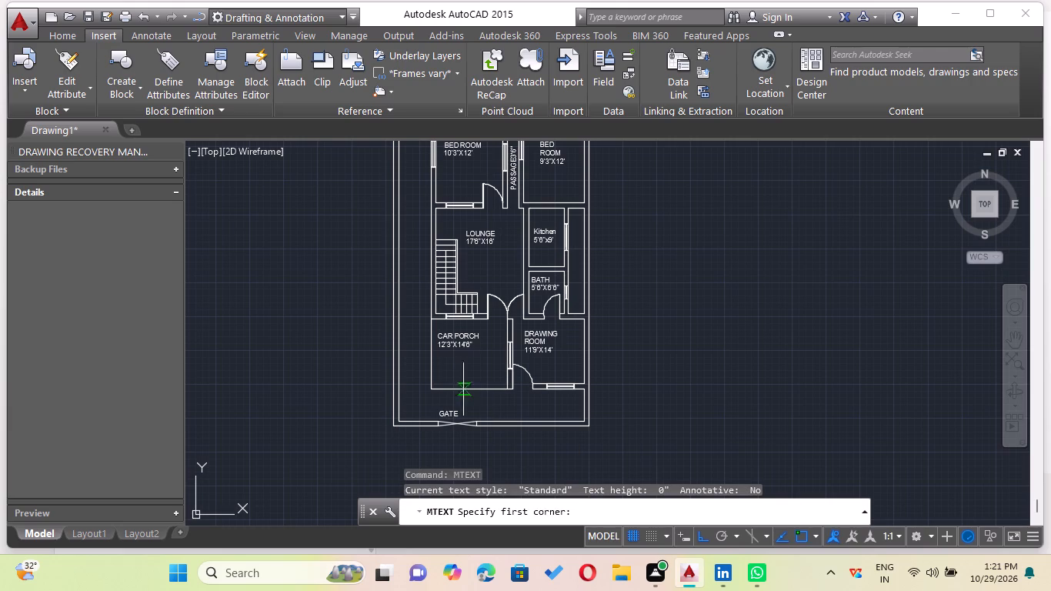
scroll(415, 402, "up", 3)
left_click(395, 392)
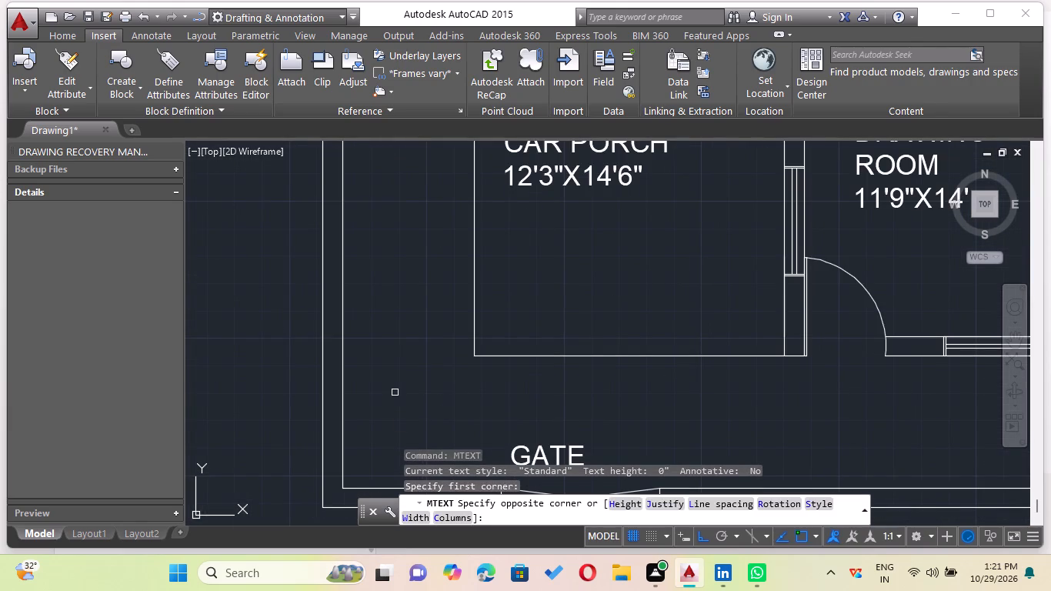
left_click(477, 427)
type("OPE")
key("n")
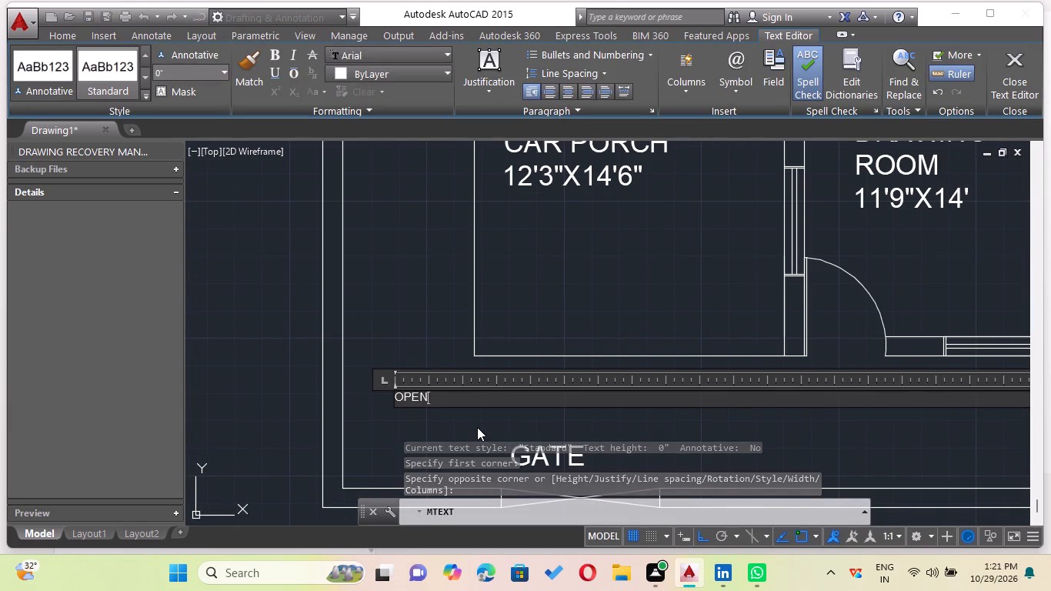
left_click_drag(455, 395, 426, 396)
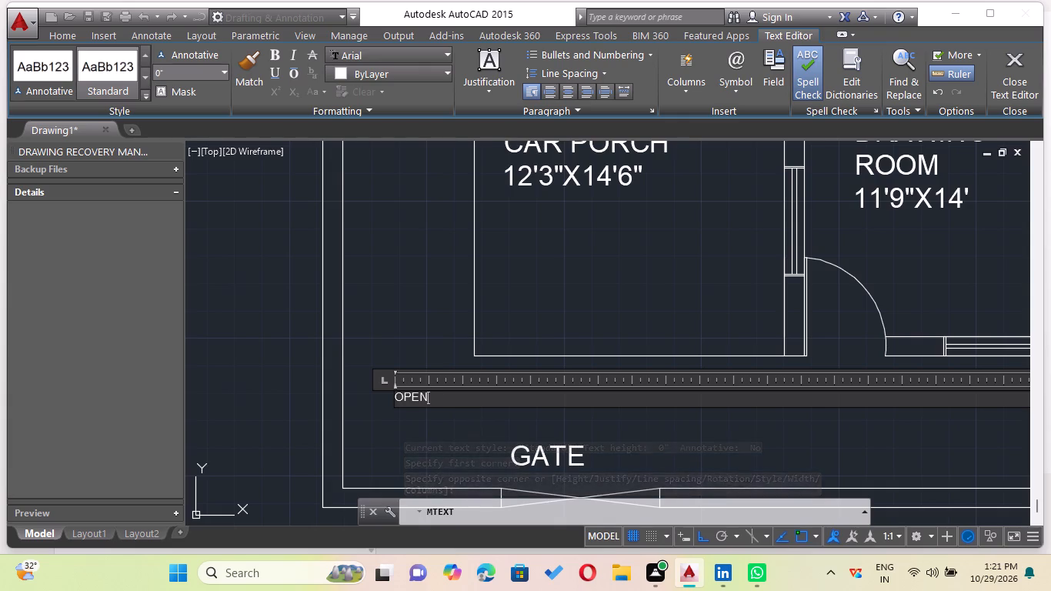
left_click_drag(426, 396, 305, 378)
left_click(223, 73)
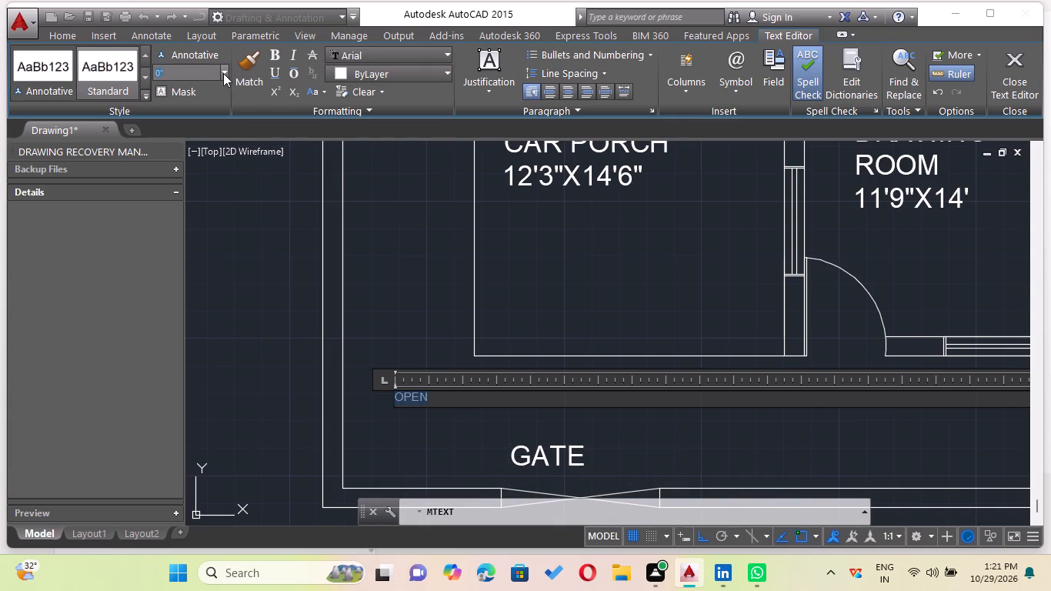
left_click(195, 88)
left_click(251, 218)
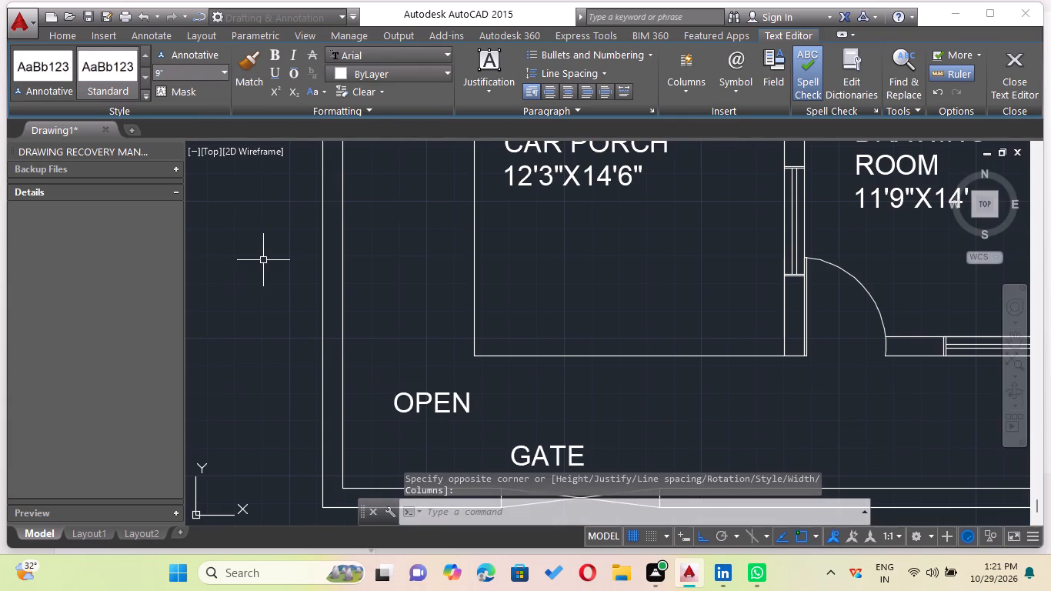
Add a multiline text label WIDE at 9" height in the south open space, east of the OPEN and GATE labels.
scroll(746, 429, "down", 1)
middle_click_drag(746, 429, 740, 428)
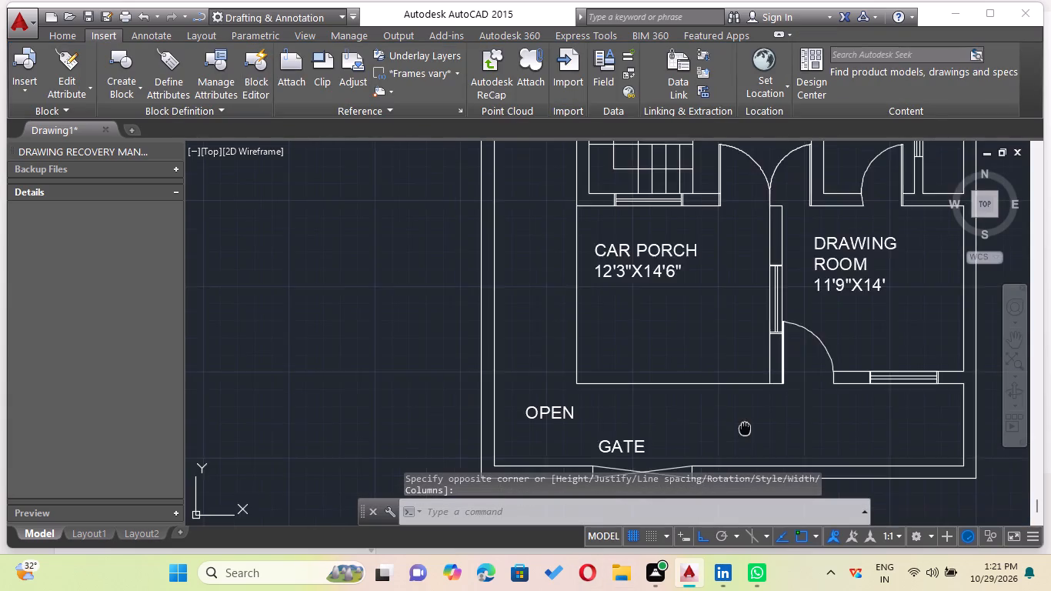
middle_click_drag(740, 428, 563, 426)
key("space")
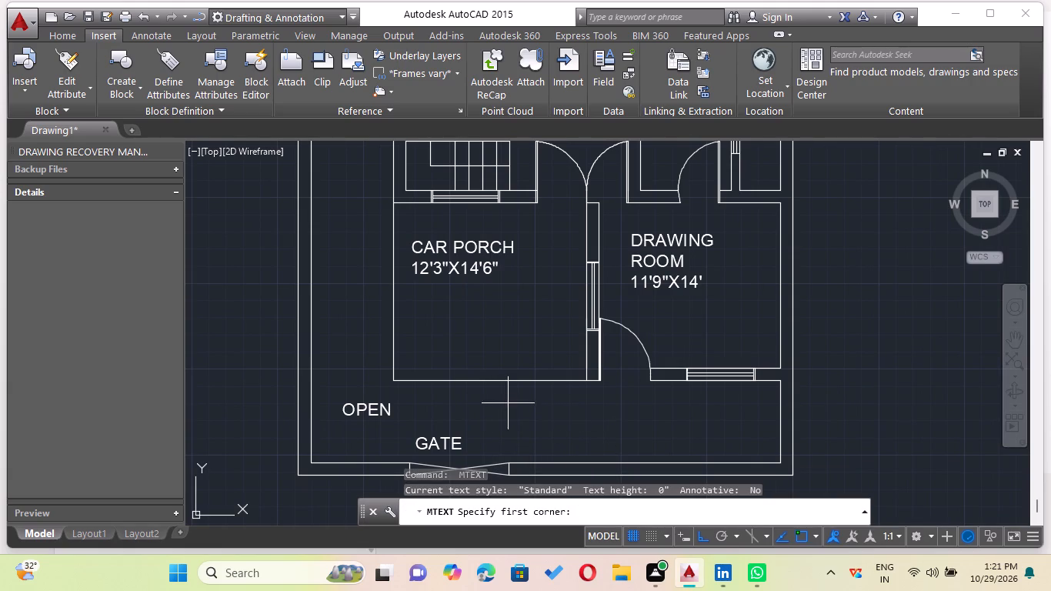
left_click(505, 405)
left_click(572, 438)
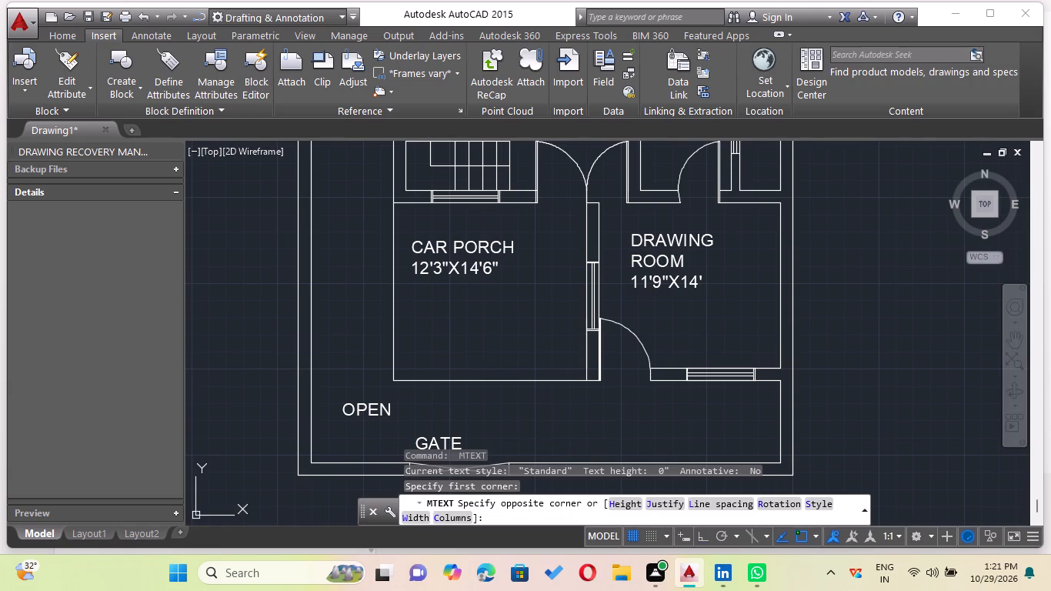
type("WS")
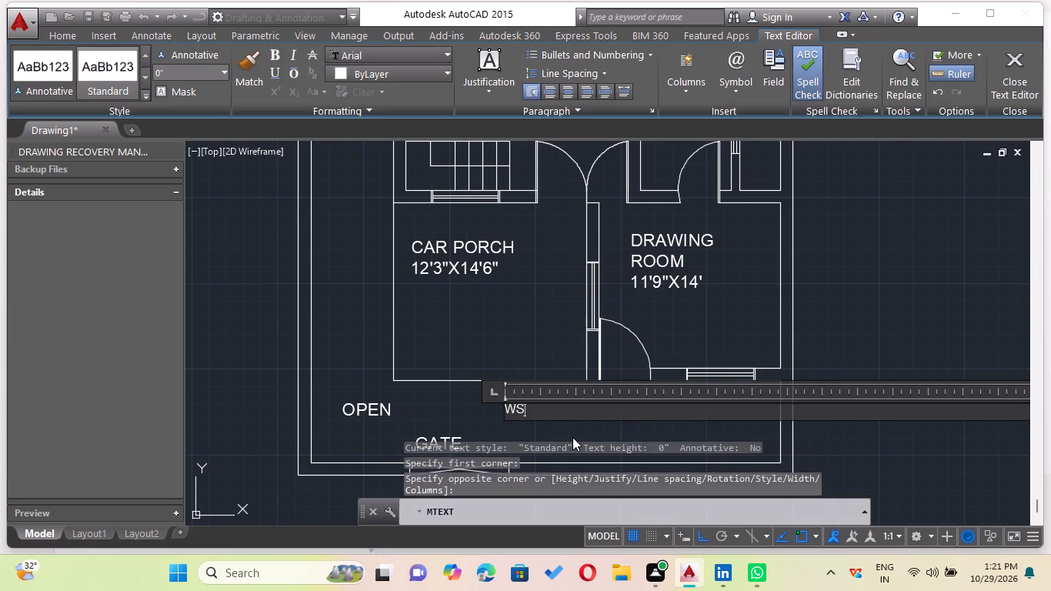
type("IDE")
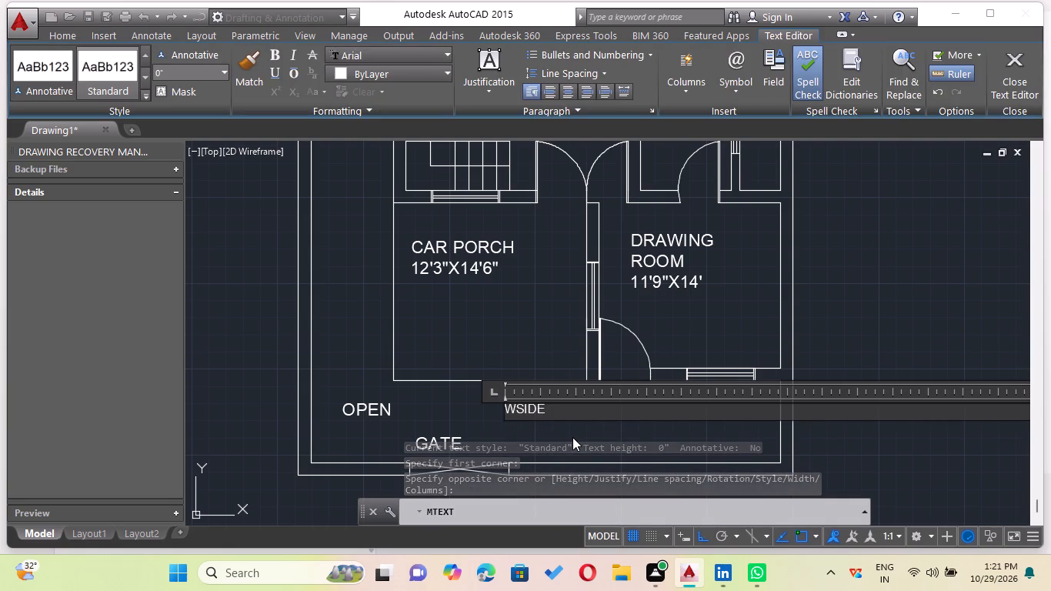
left_click_drag(559, 406, 476, 397)
left_click(534, 409)
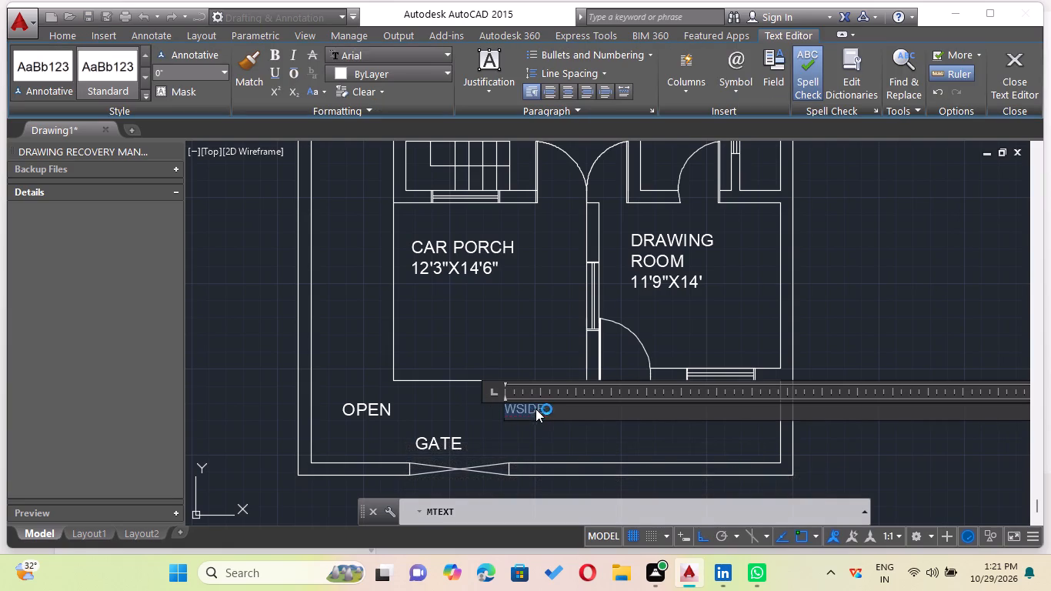
key("BackSpace")
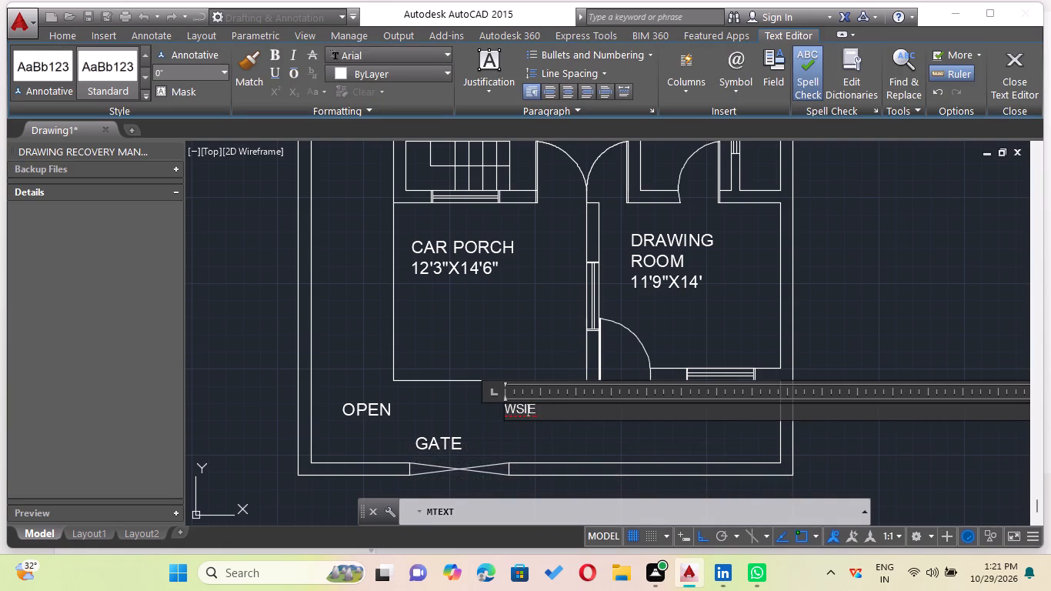
key("BackSpace")
key("BackSpace")
type("ID")
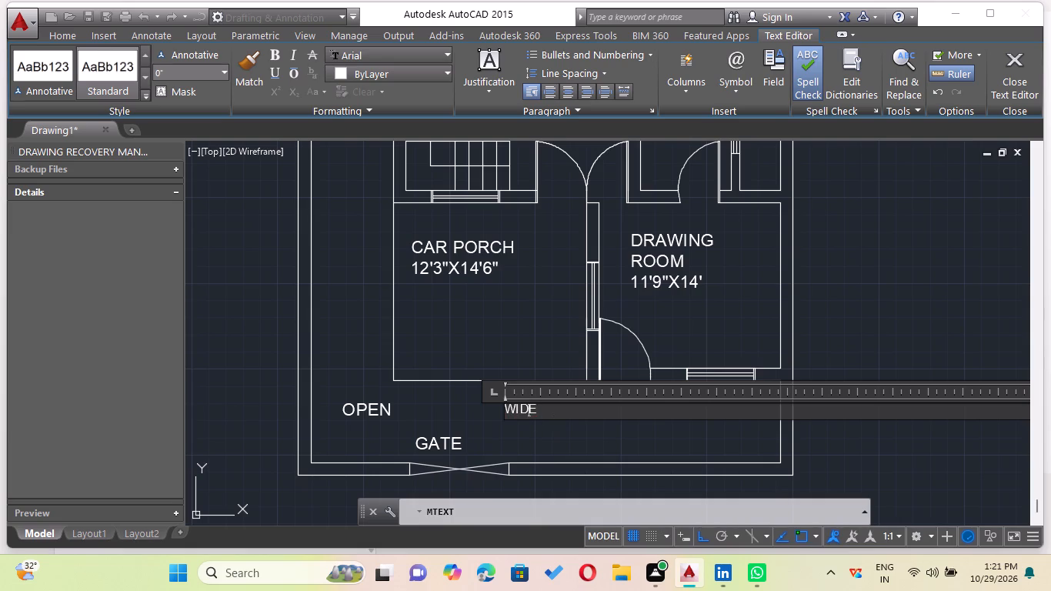
left_click_drag(539, 413, 438, 382)
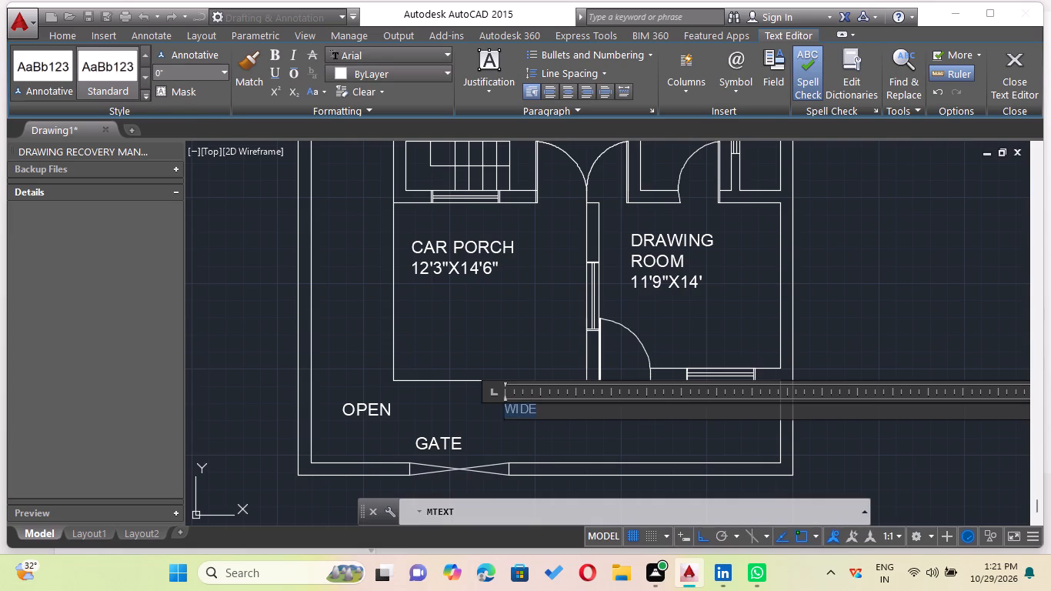
left_click(224, 72)
left_click(201, 83)
left_click(257, 233)
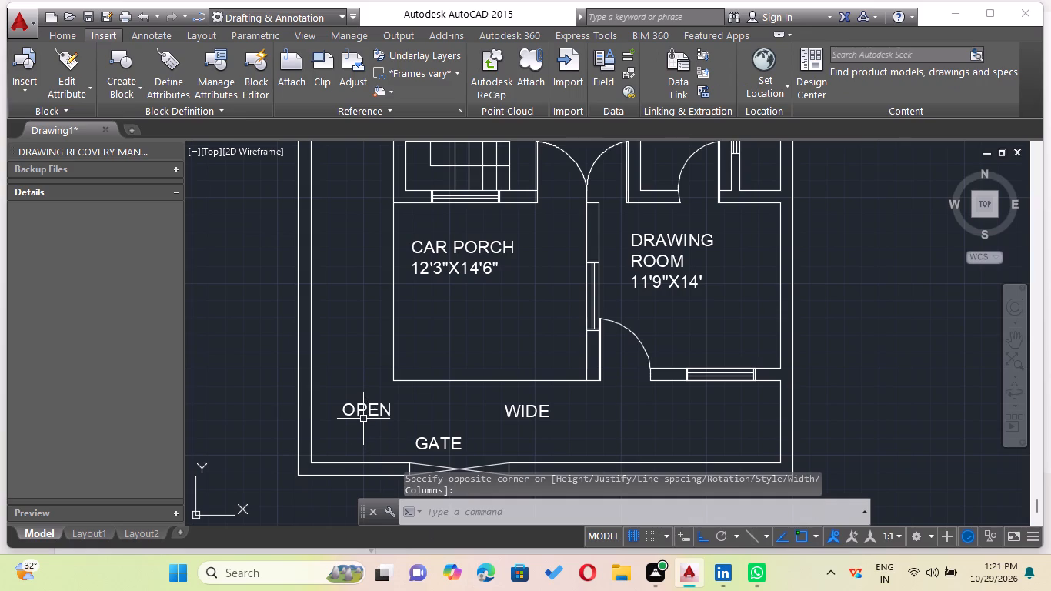
Copy the OPEN label near the compound's southwest corner straight east to just beyond the WIDE label.
left_click(361, 405)
type("CO")
key("Return")
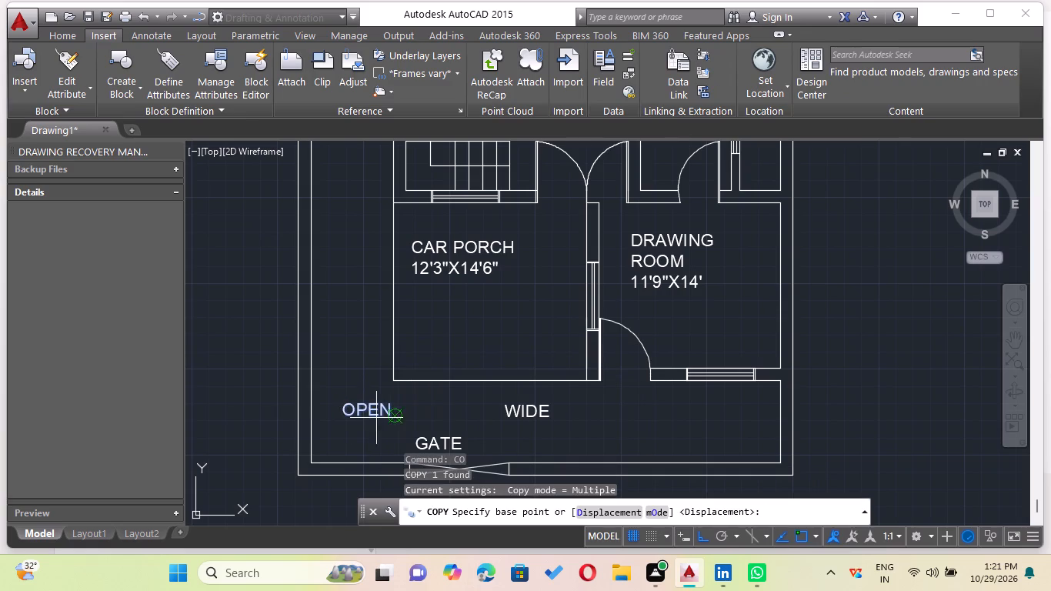
left_click(364, 413)
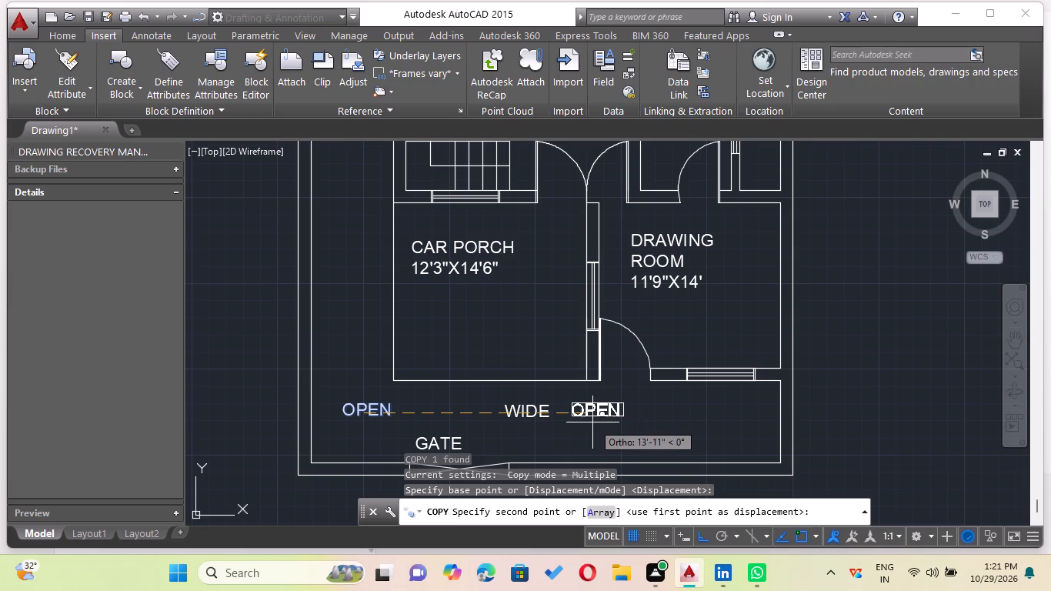
left_click(606, 425)
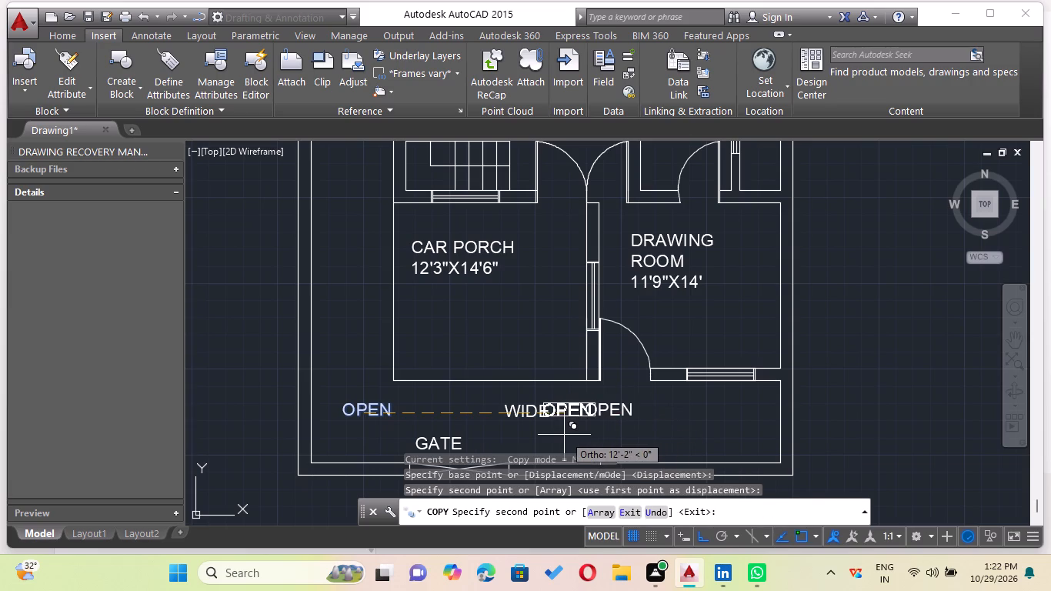
Copy the OPEN label near the southwest corner straight north about 52'-4" into the open space inside the compound's northwest corner.
scroll(470, 212, "down", 1)
middle_click_drag(470, 218, 475, 299)
scroll(476, 300, "up", 1)
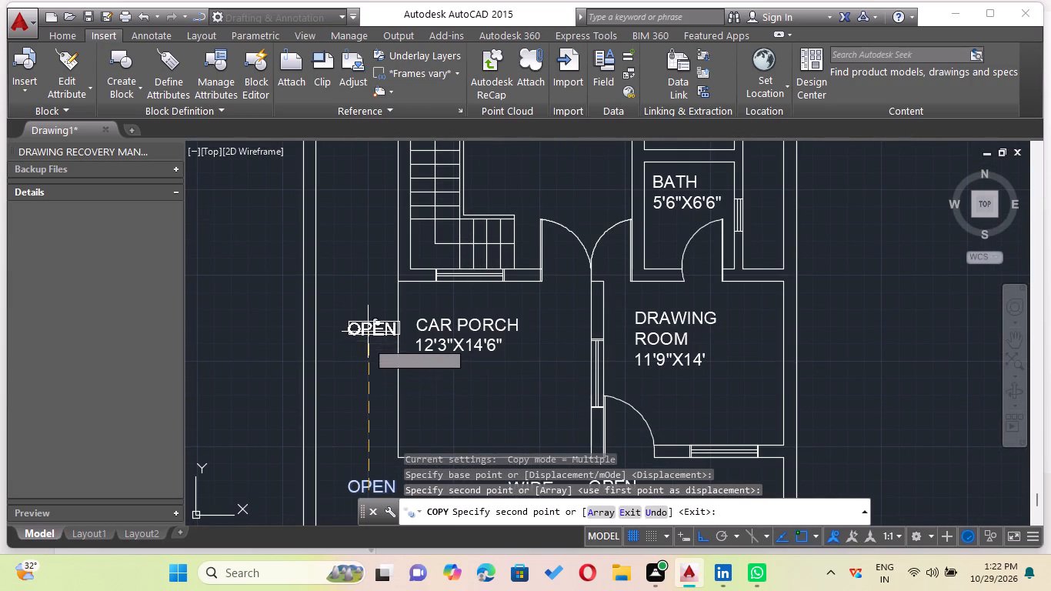
scroll(379, 312, "down", 3)
middle_click_drag(438, 326, 432, 450)
scroll(394, 252, "up", 1)
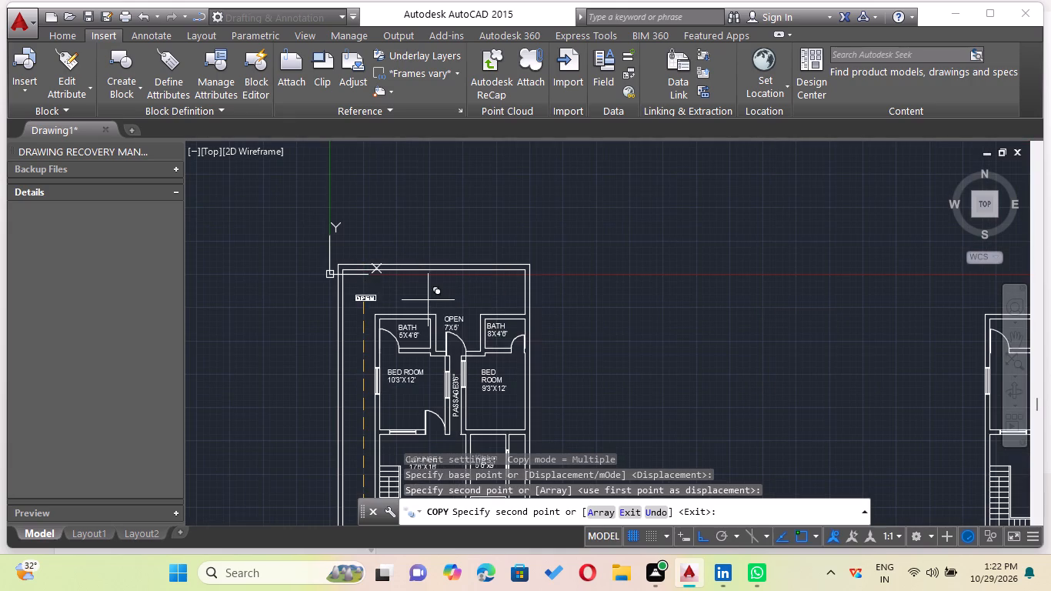
scroll(468, 290, "up", 2)
scroll(404, 296, "down", 2)
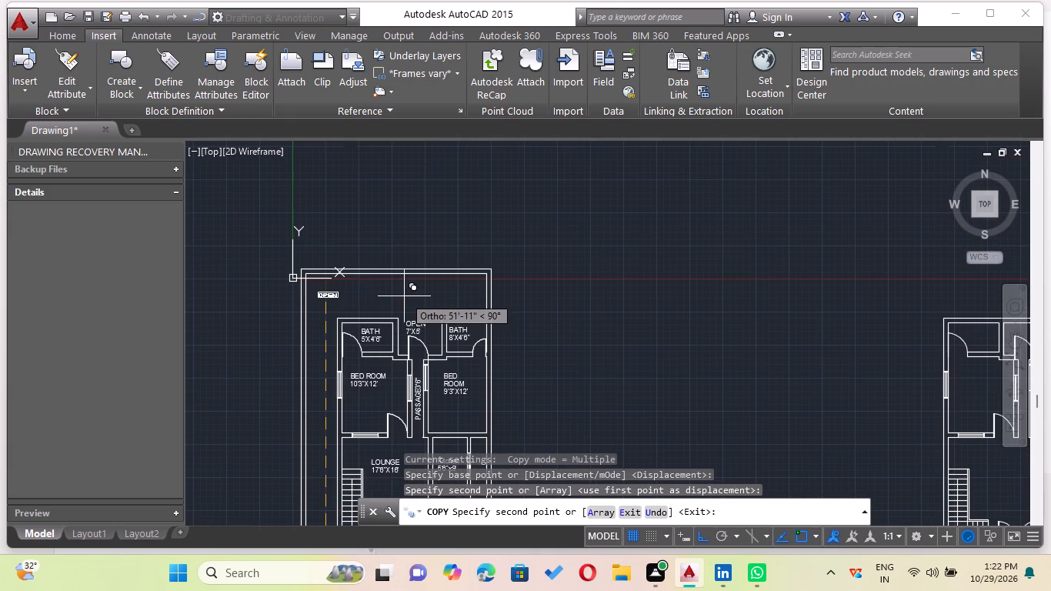
scroll(347, 294, "up", 2)
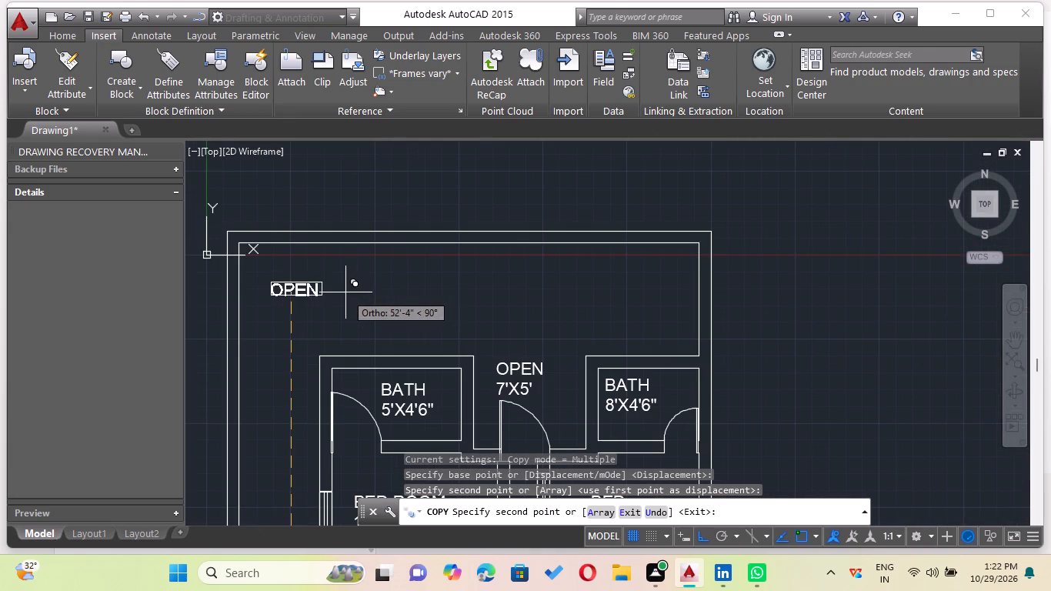
left_click(345, 292)
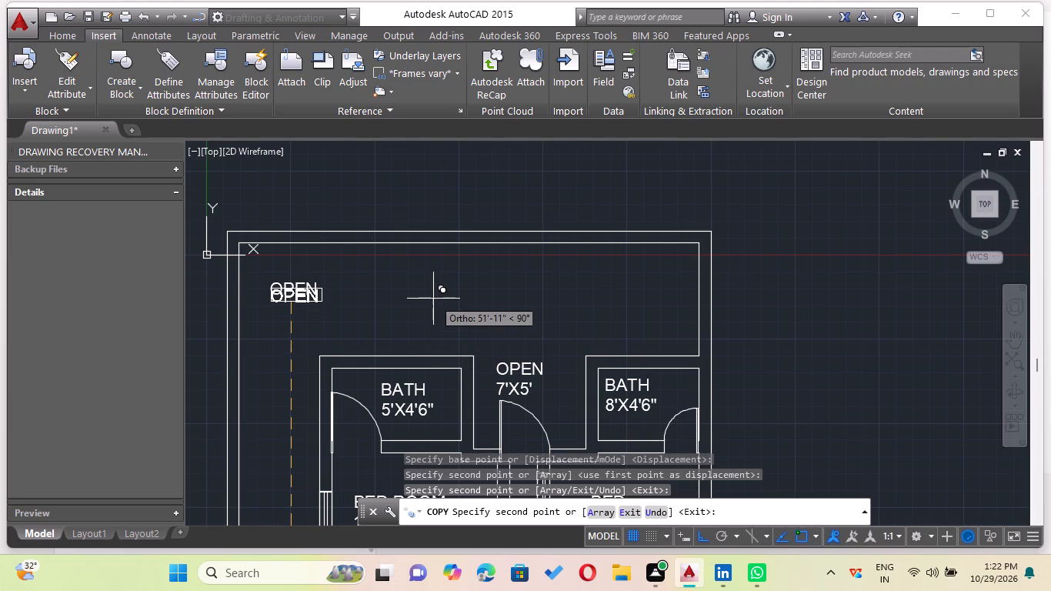
key("Escape")
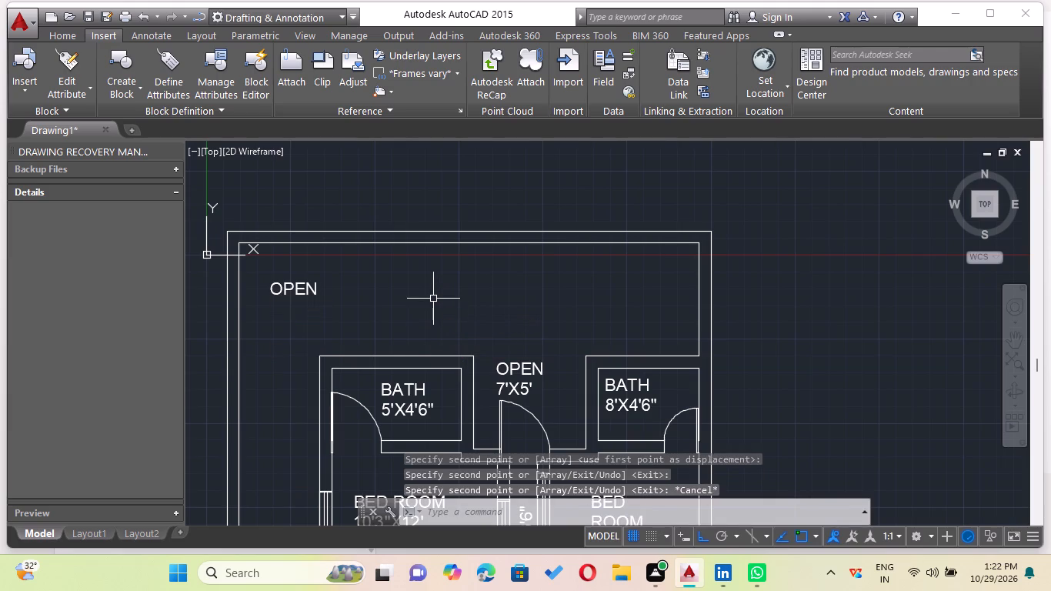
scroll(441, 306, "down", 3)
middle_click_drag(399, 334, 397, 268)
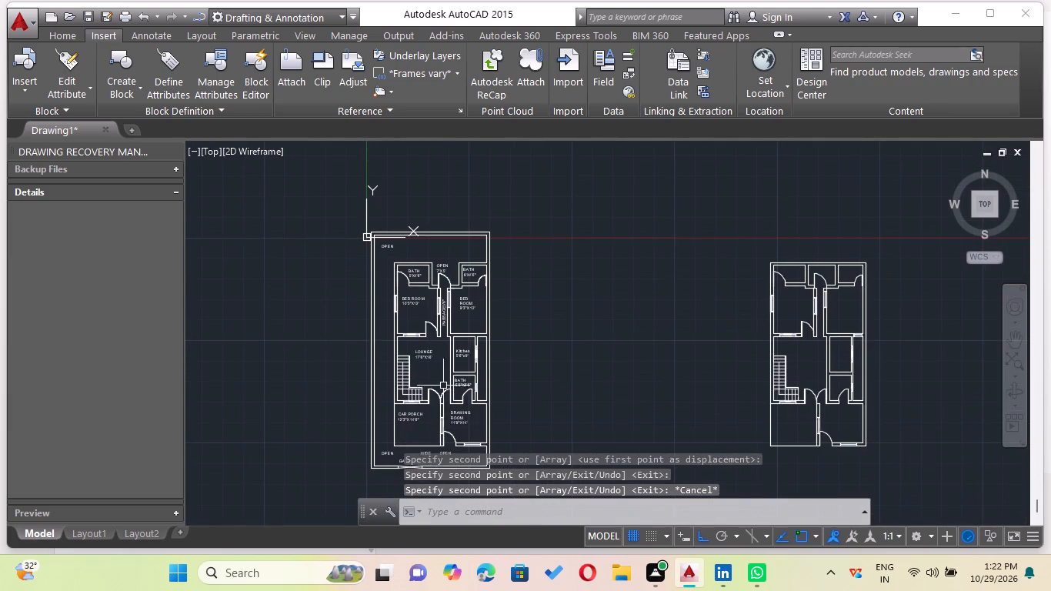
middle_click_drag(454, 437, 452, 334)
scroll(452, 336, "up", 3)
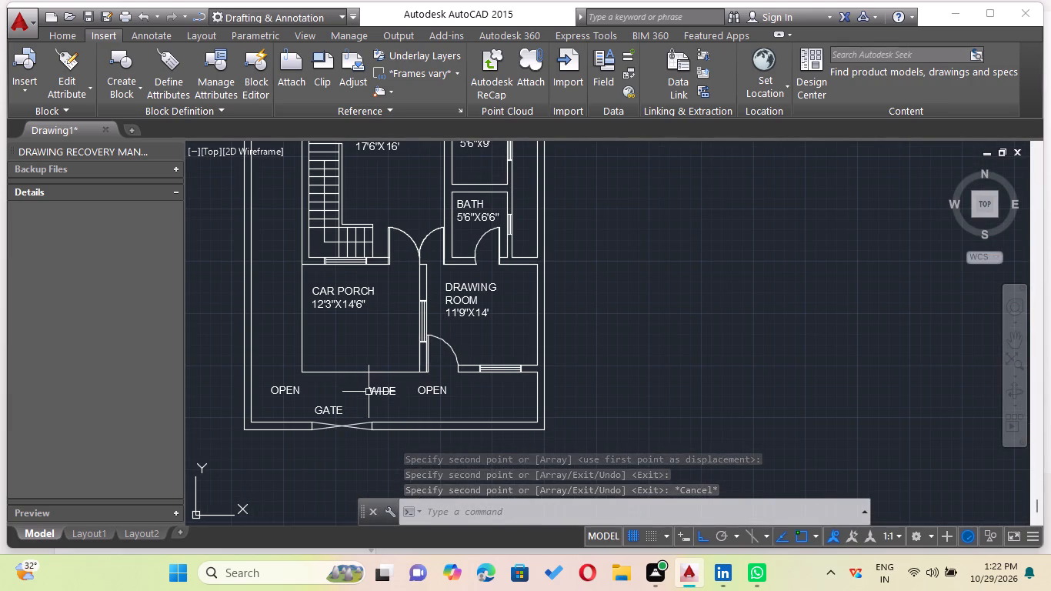
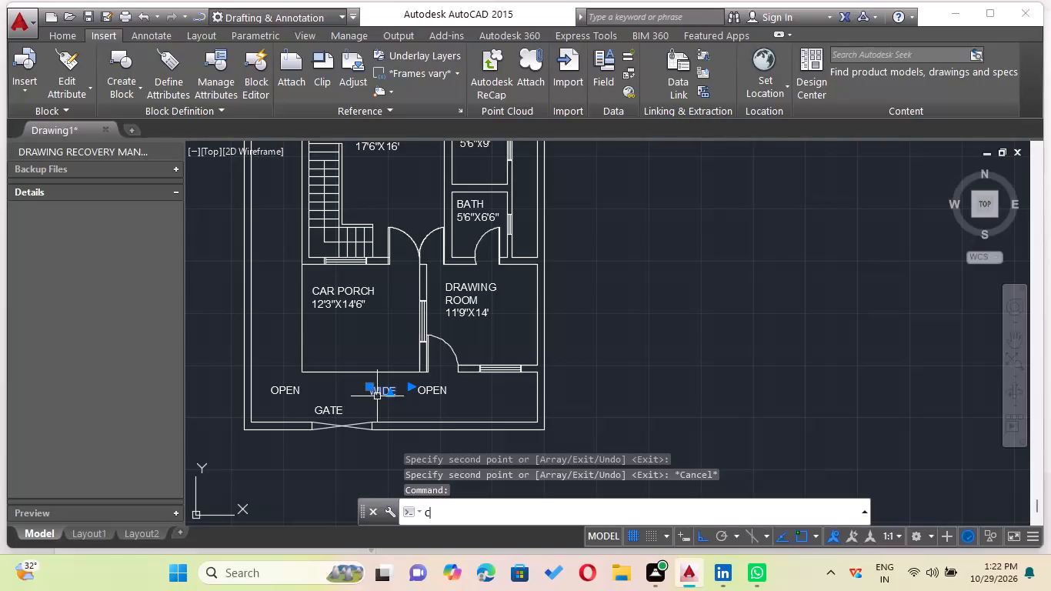
Copy the southern WIDE label straight east beyond the second OPEN label, and about 52' north into the compound's north open space.
key("Return")
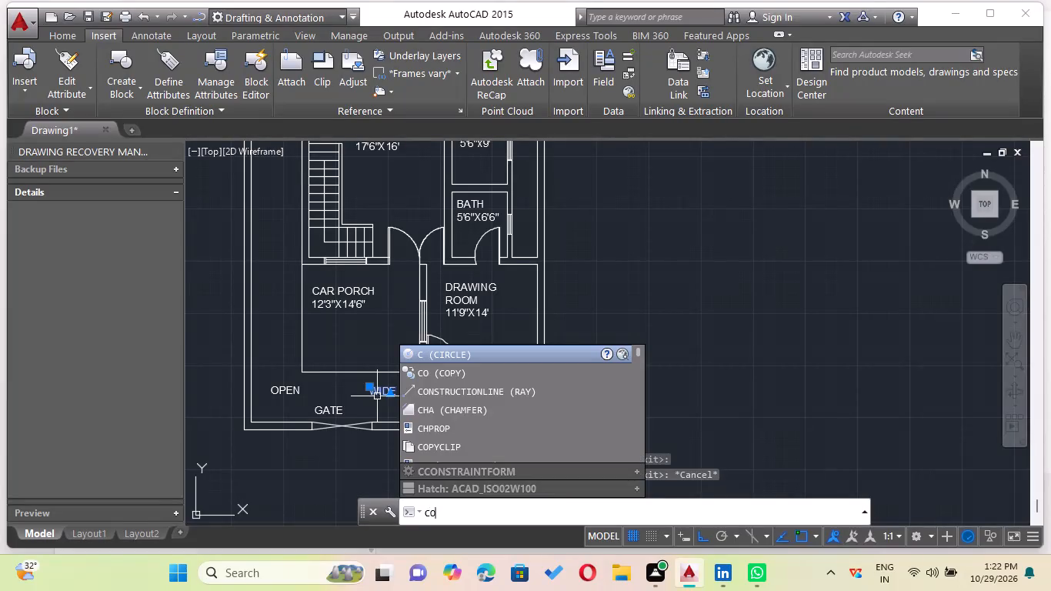
left_click(379, 391)
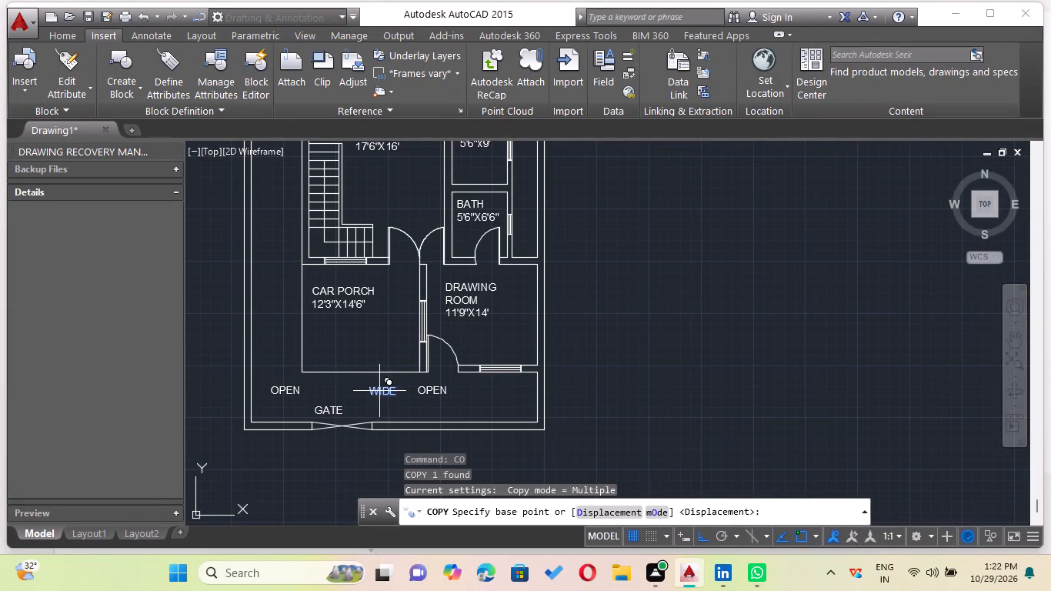
left_click(496, 389)
scroll(371, 274, "down", 1)
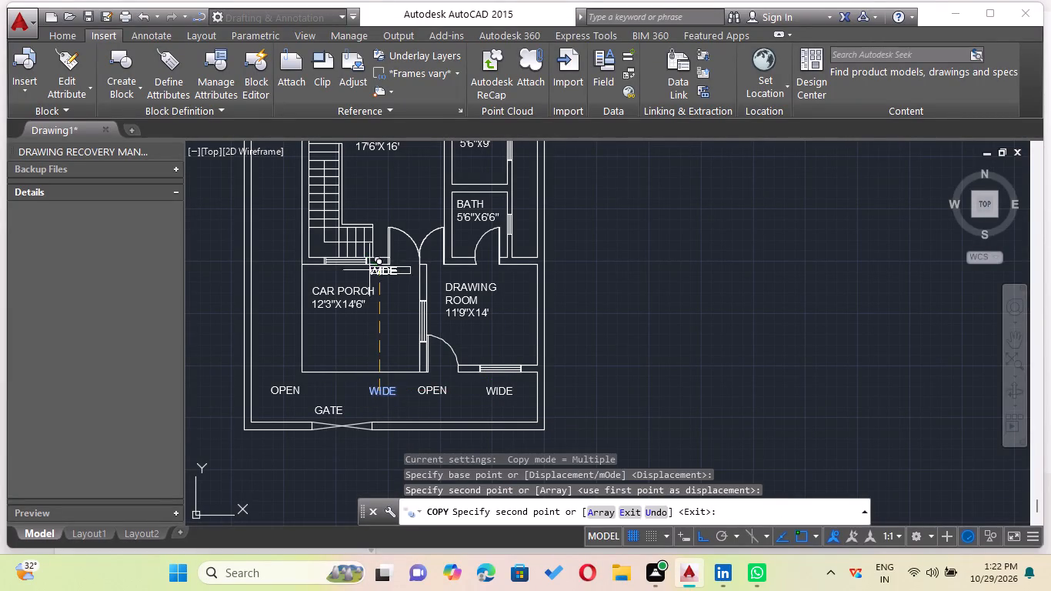
middle_click_drag(405, 295, 452, 548)
scroll(452, 548, "up", 1)
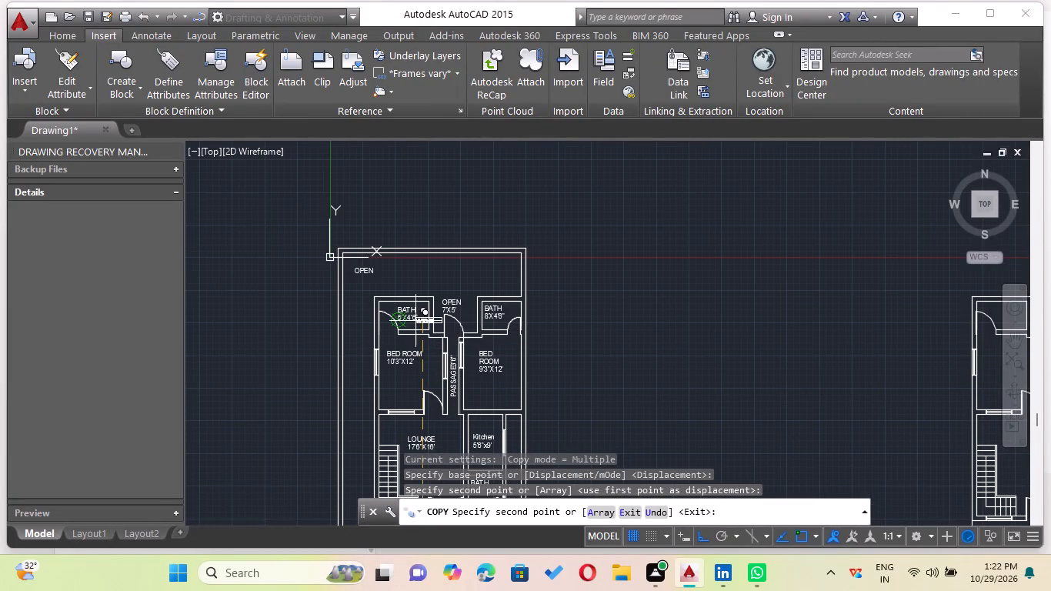
scroll(420, 300, "up", 1)
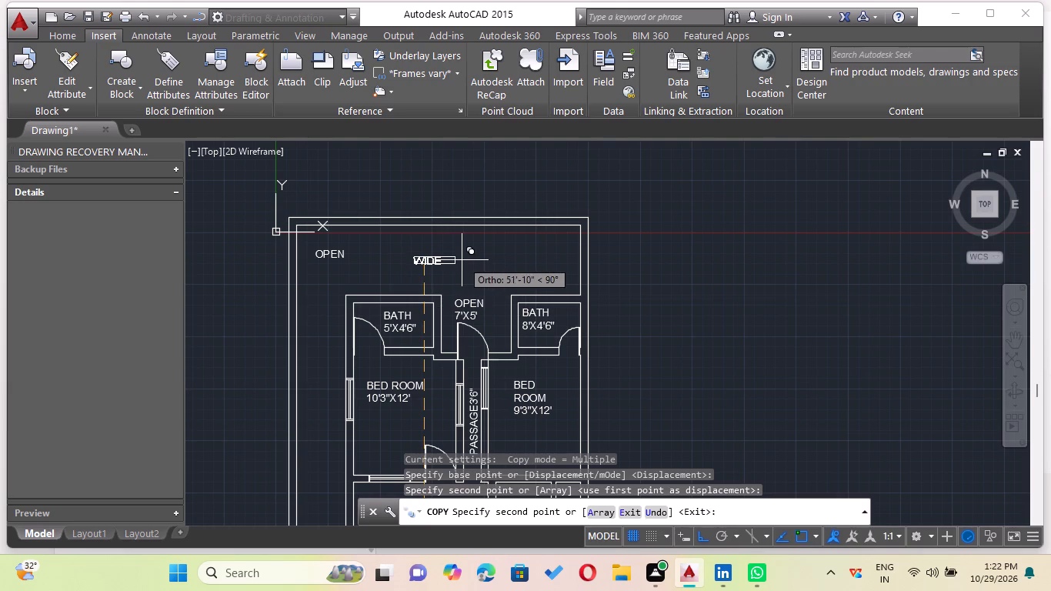
left_click(462, 255)
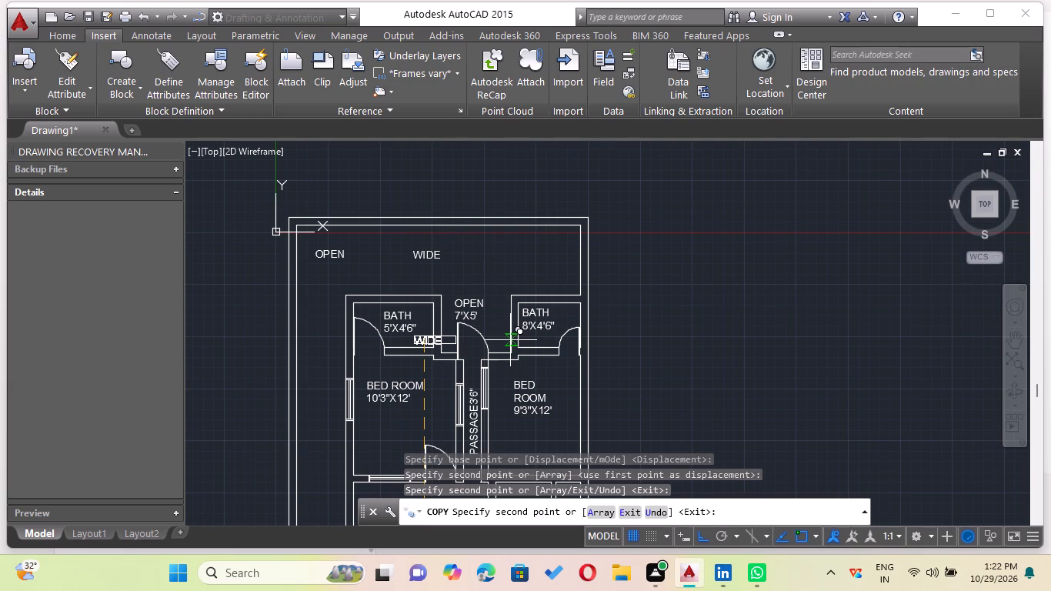
key("Escape")
Add a multiline text label 5' at 9" height between the OPEN and WIDE labels above GATE in the south open space.
scroll(325, 264, "down", 1)
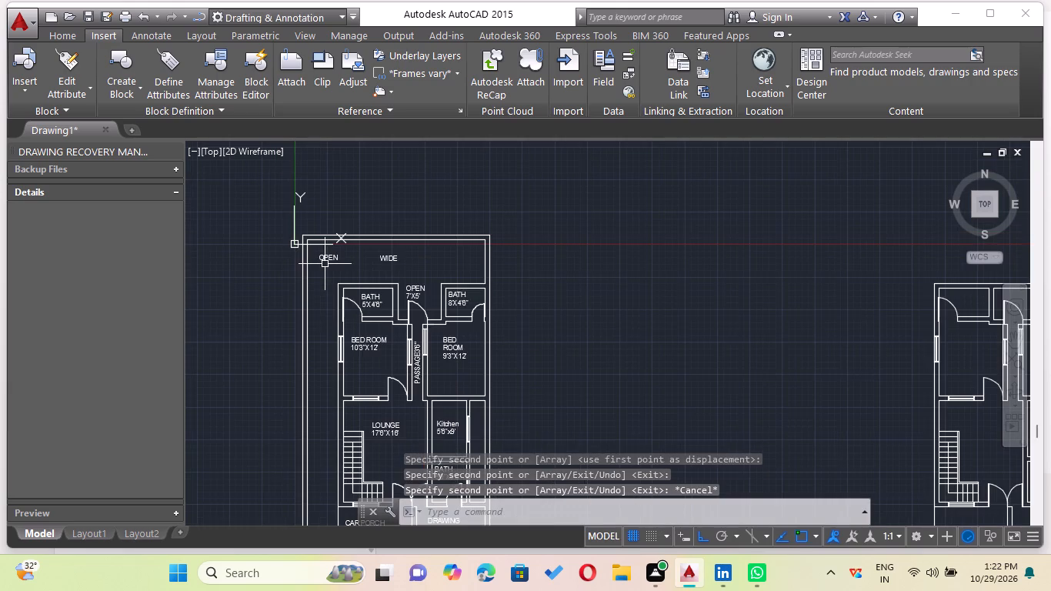
scroll(389, 382, "down", 1)
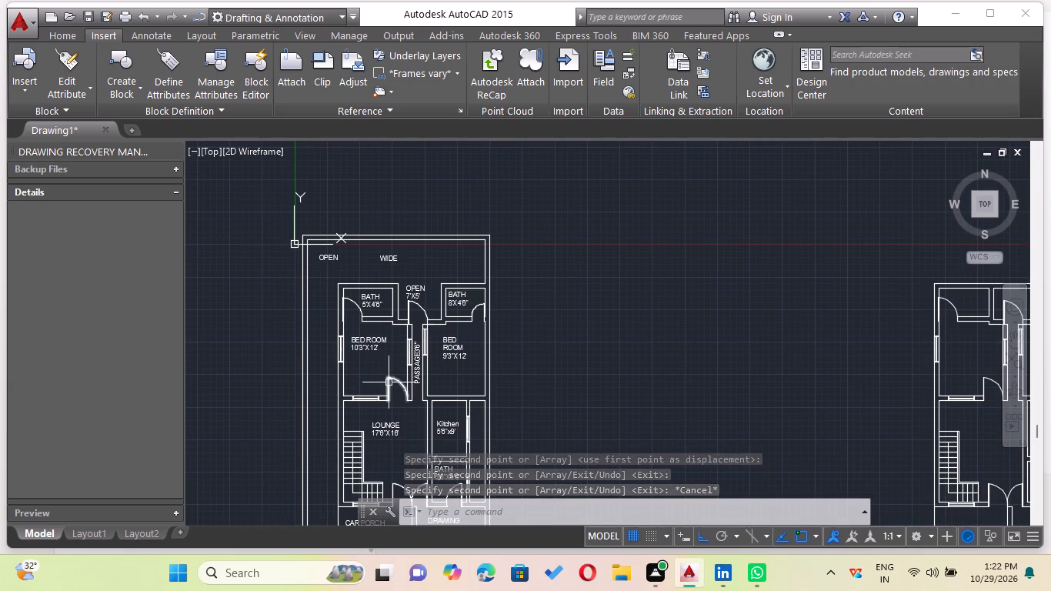
middle_click_drag(389, 382, 383, 182)
scroll(382, 280, "up", 3)
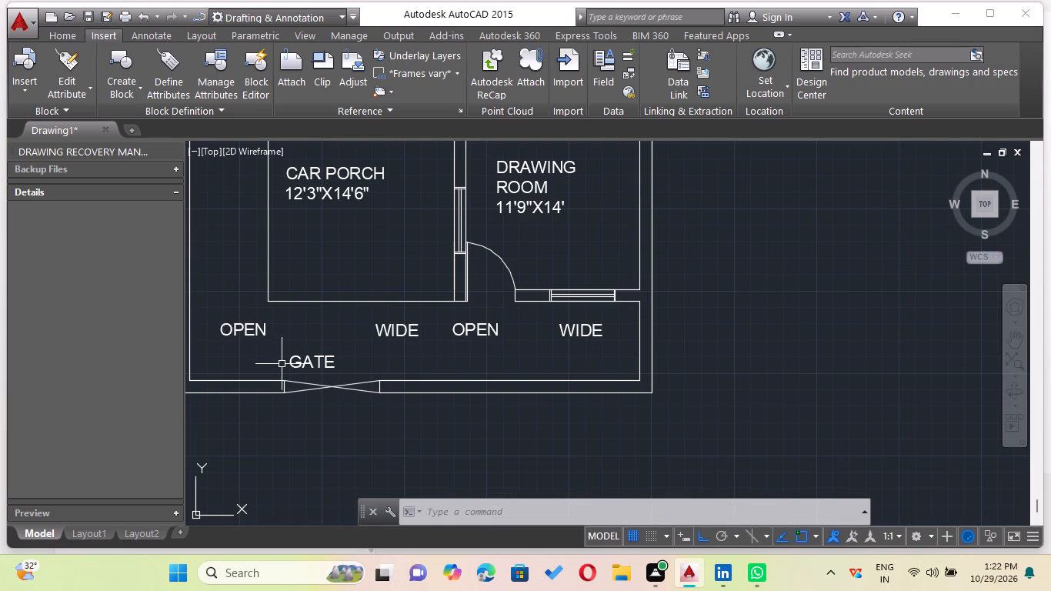
type("MTEXT")
key("Return")
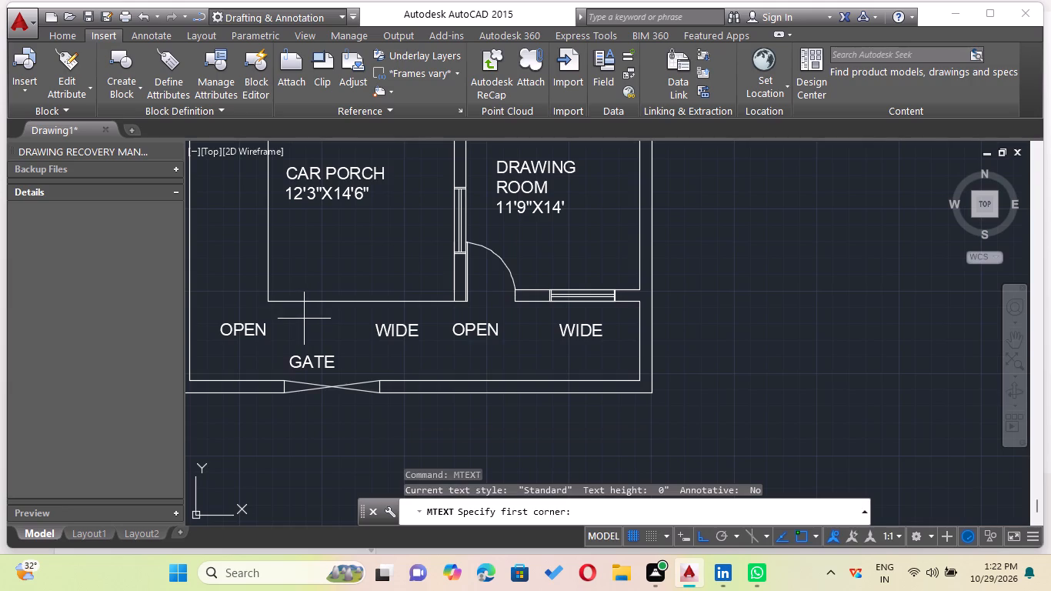
left_click_drag(293, 317, 311, 331)
left_click(355, 347)
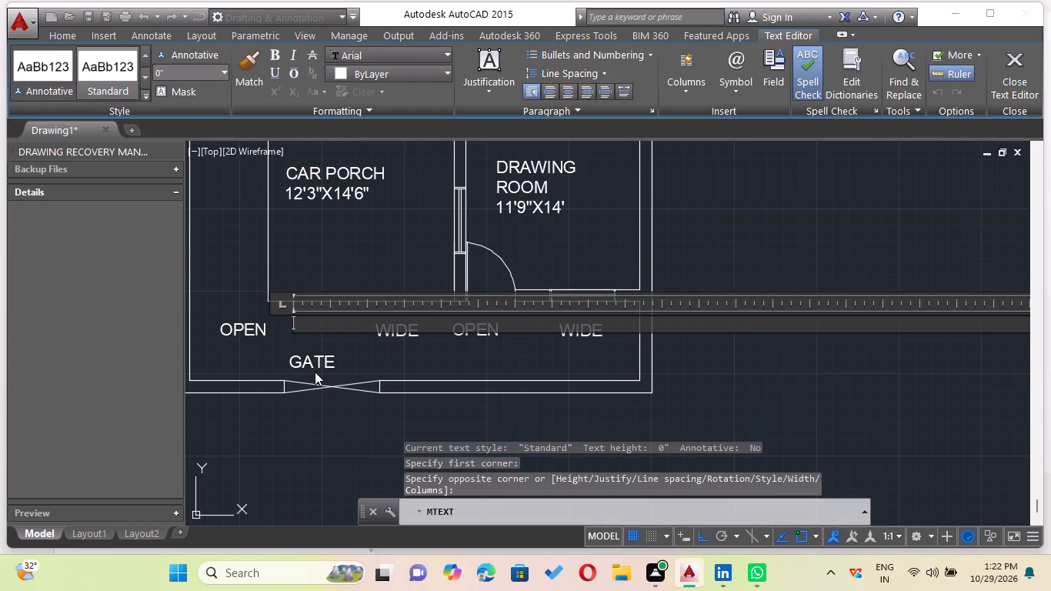
key("5")
key("apostrophe")
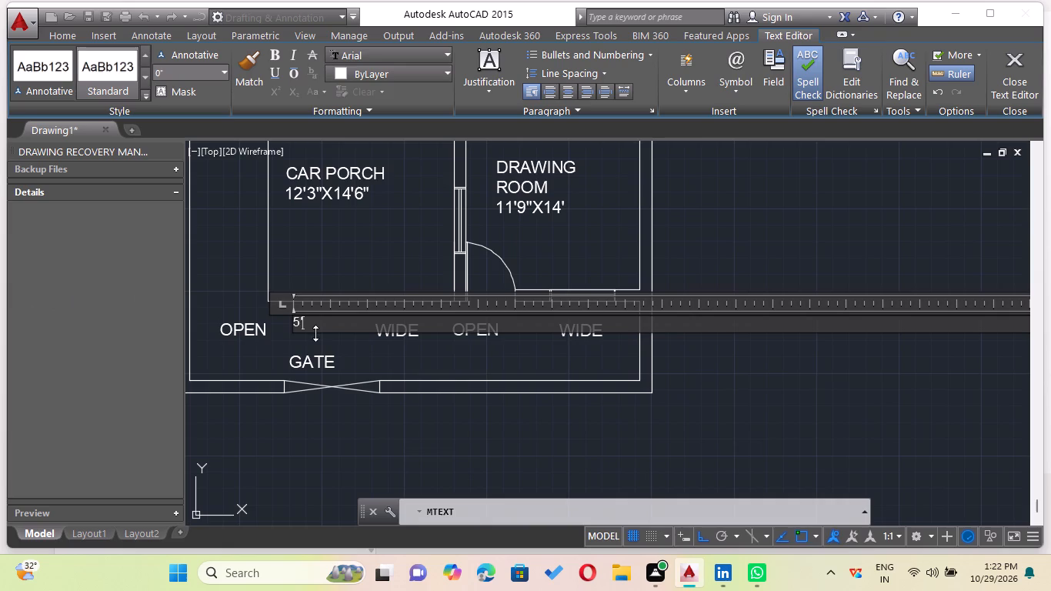
left_click_drag(311, 325, 258, 302)
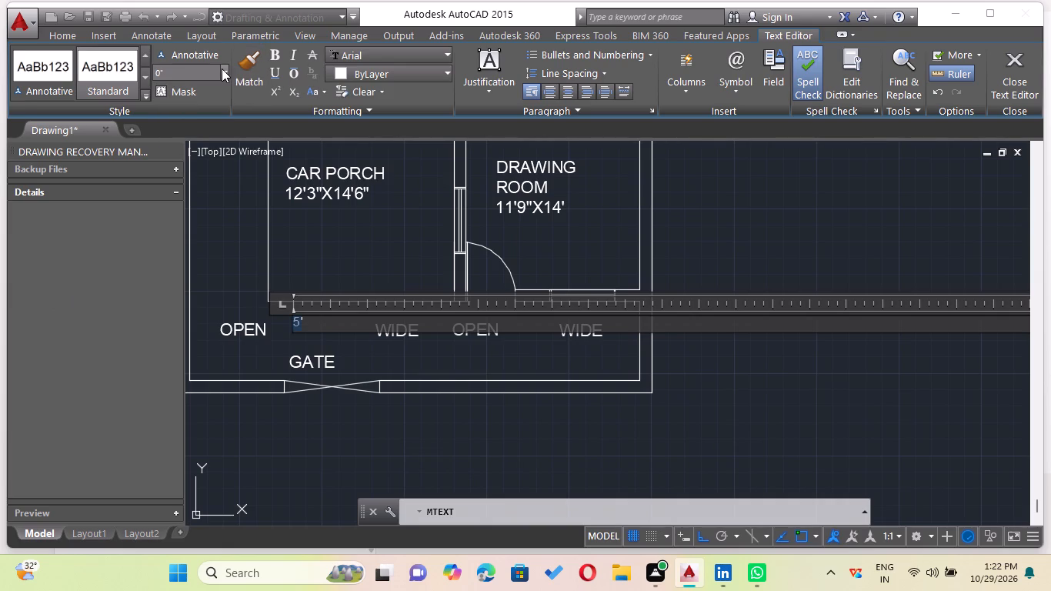
left_click(222, 68)
left_click(181, 93)
left_click(124, 262)
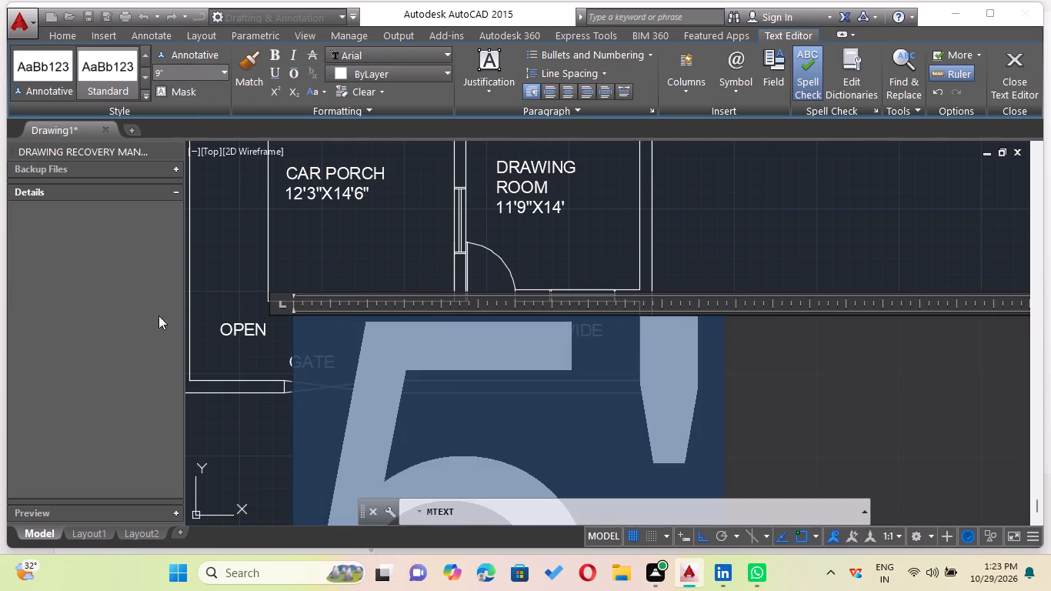
left_click(221, 253)
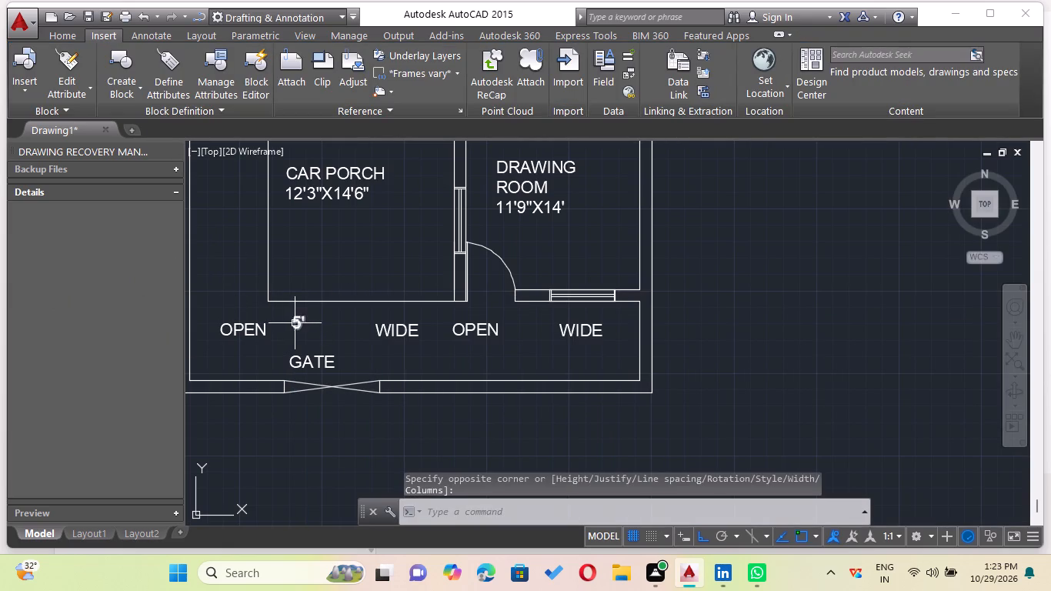
Move the 5' label about 1'-0" east, toward the middle of the gap between OPEN and WIDE.
left_click(295, 323)
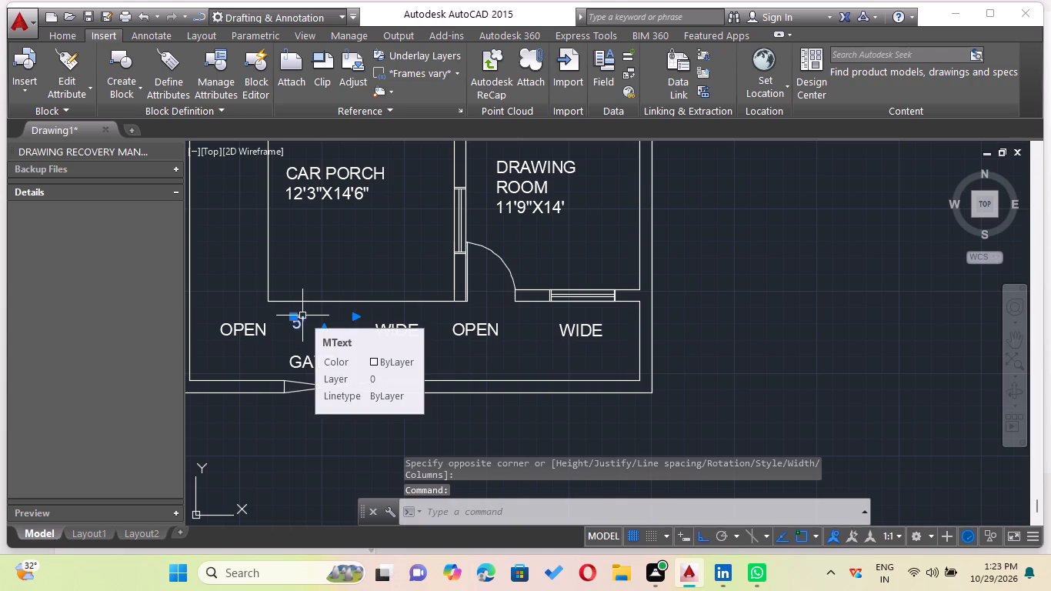
key("m")
key("Return")
scroll(260, 342, "up", 1)
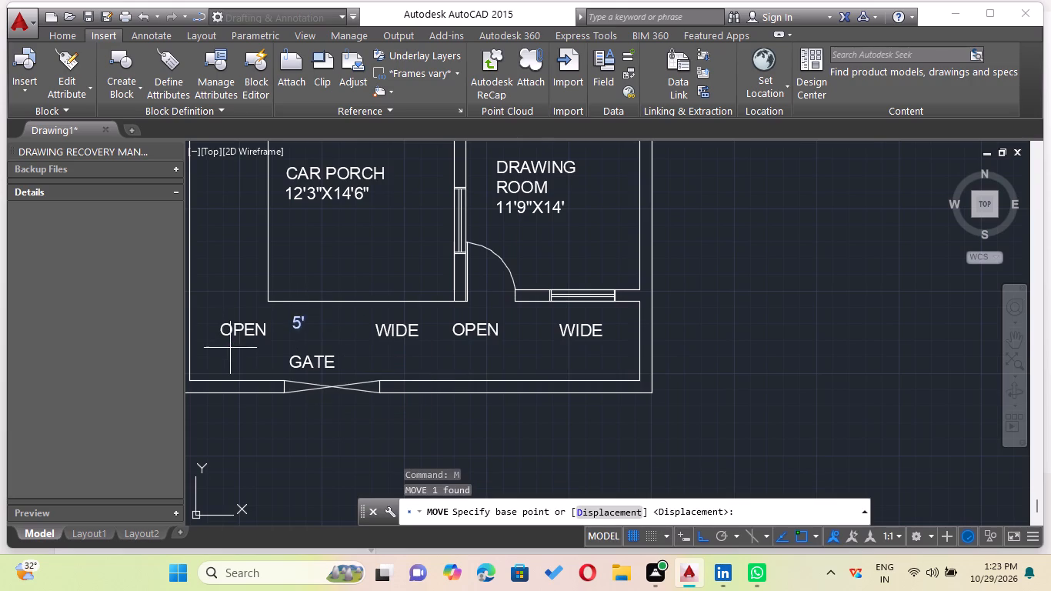
scroll(230, 348, "up", 1)
left_click(355, 299)
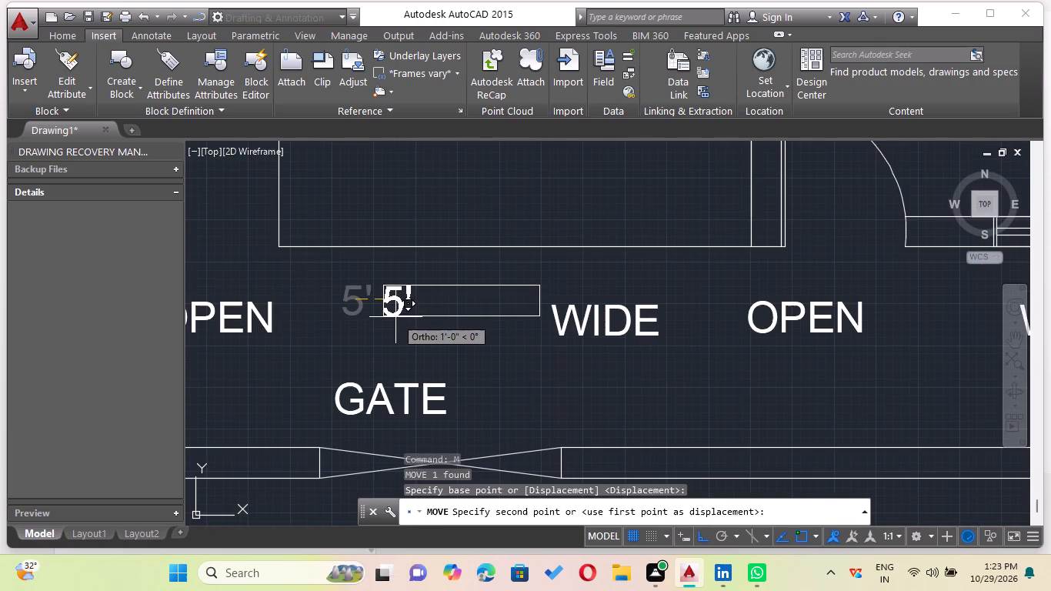
left_click(395, 317)
Move the 5' label about 6" south so it lines up with the OPEN and WIDE labels.
scroll(505, 322, "down", 2)
left_click(462, 315)
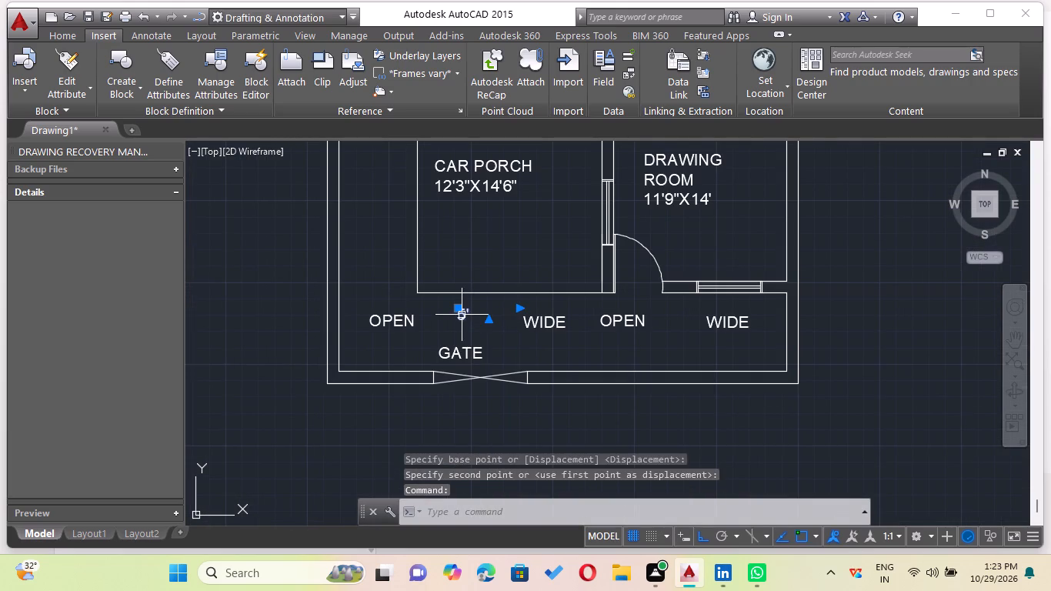
key("m")
key("Return")
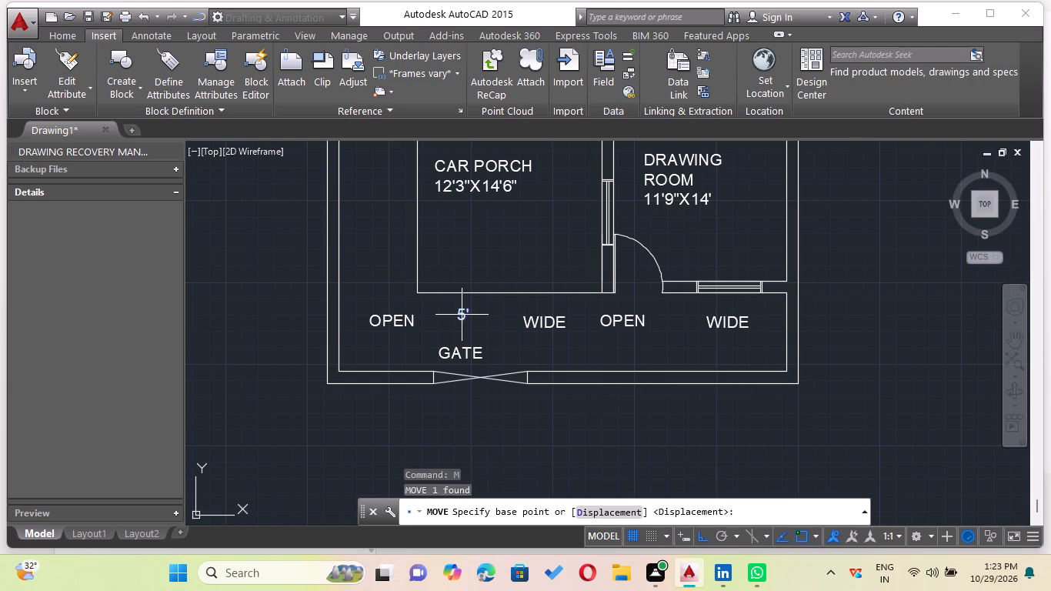
scroll(461, 315, "up", 1)
left_click(459, 311)
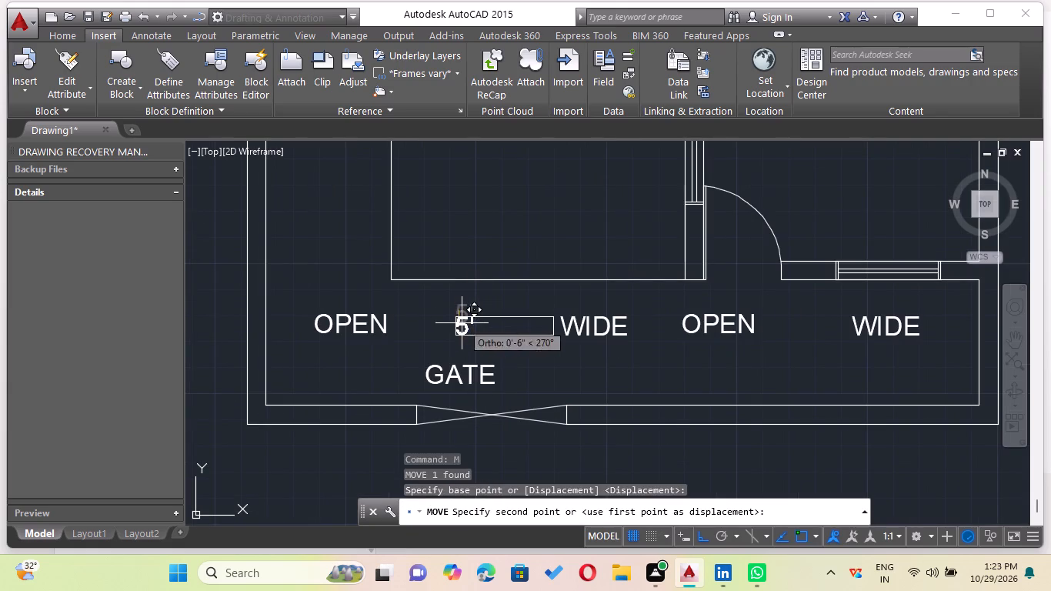
left_click(462, 323)
key("Escape")
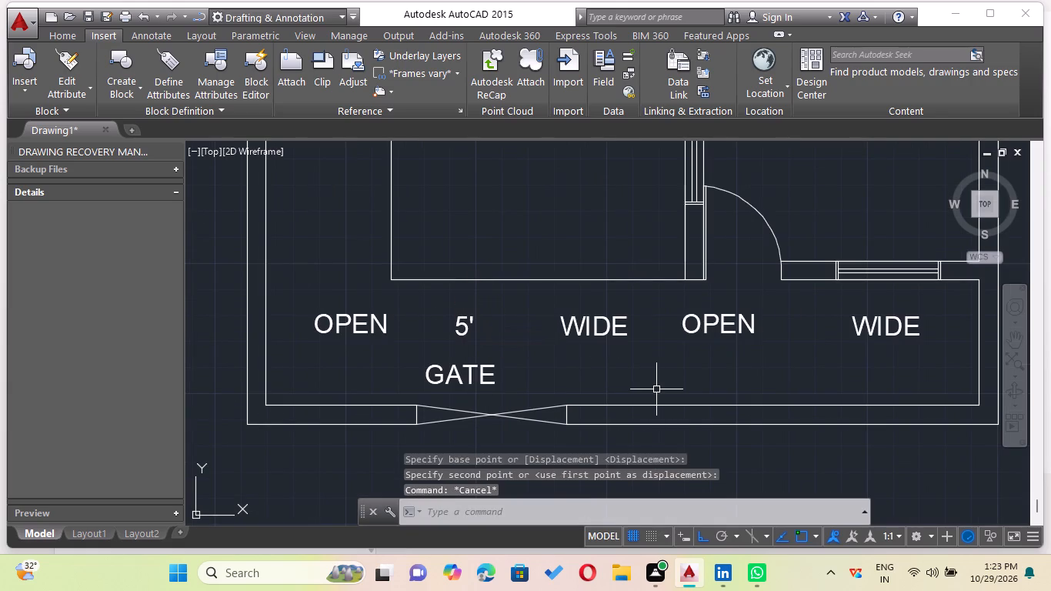
Copy the 5' label straight east into the gap between the second OPEN and WIDE labels.
left_click(463, 317)
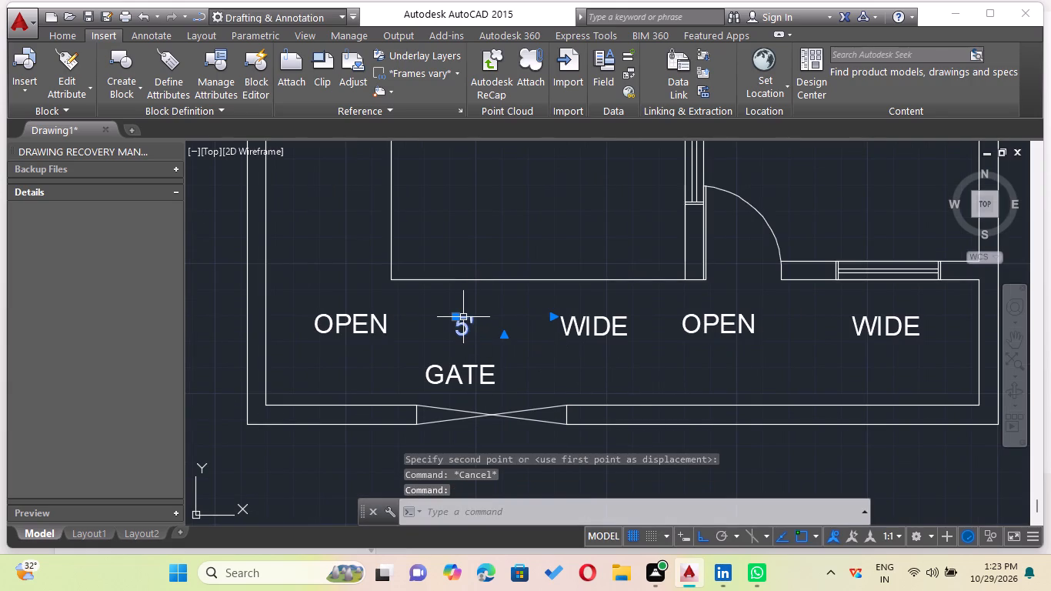
type("CO")
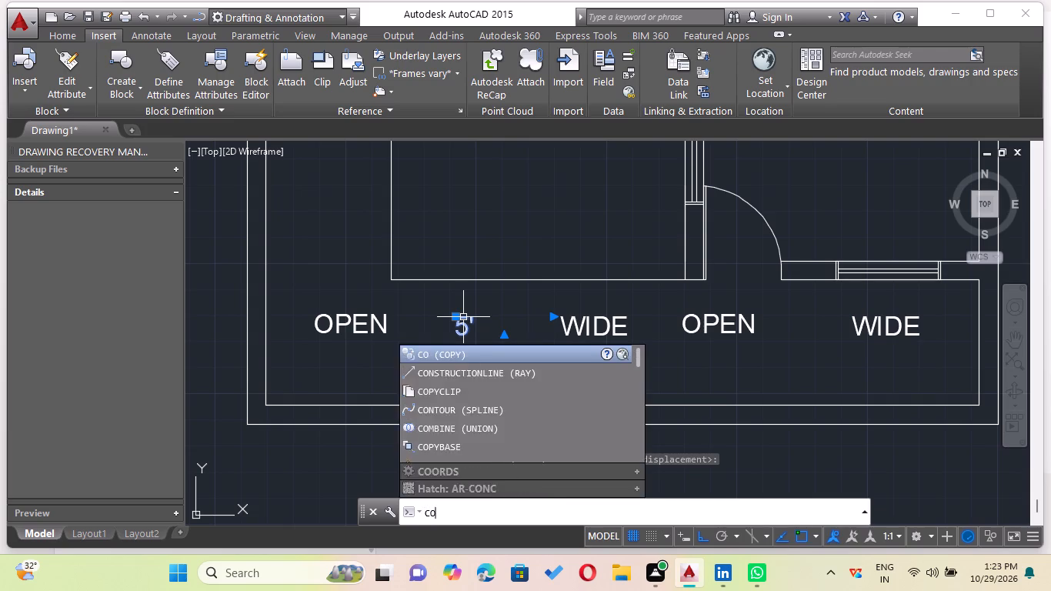
key("Return")
left_click(452, 326)
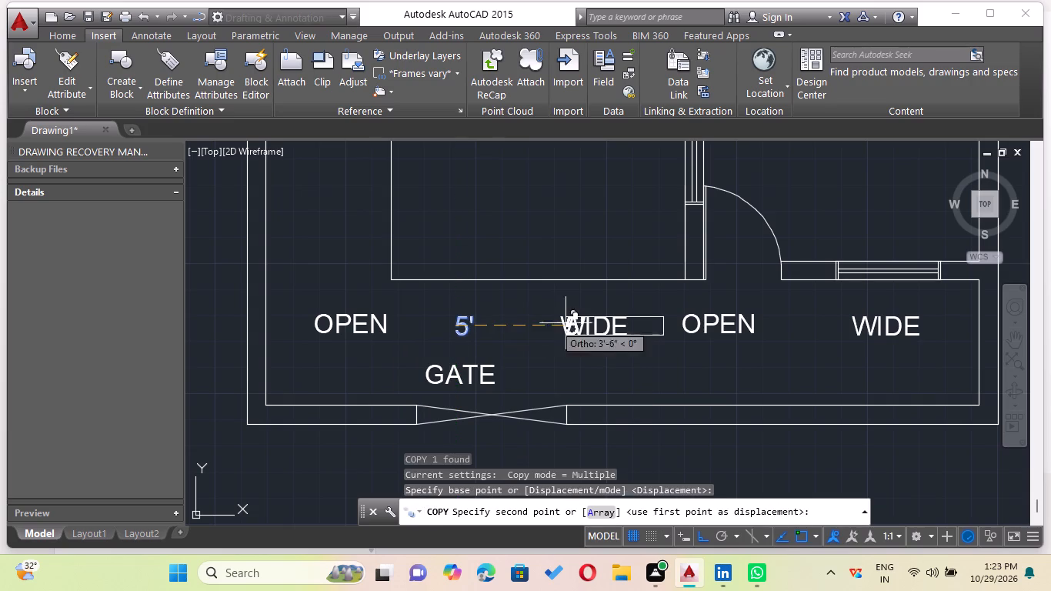
left_click(802, 309)
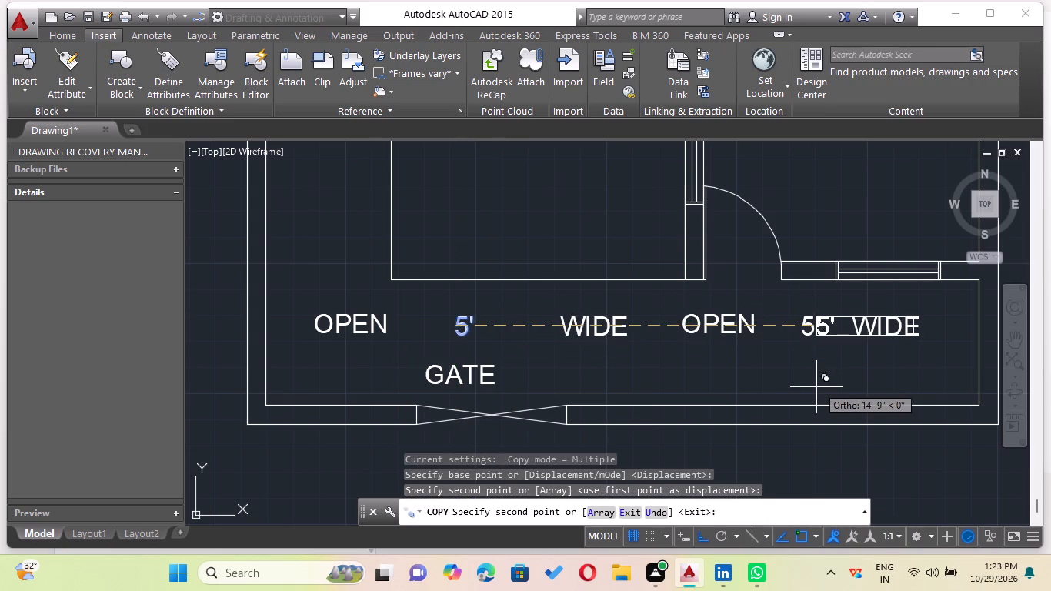
key("Escape")
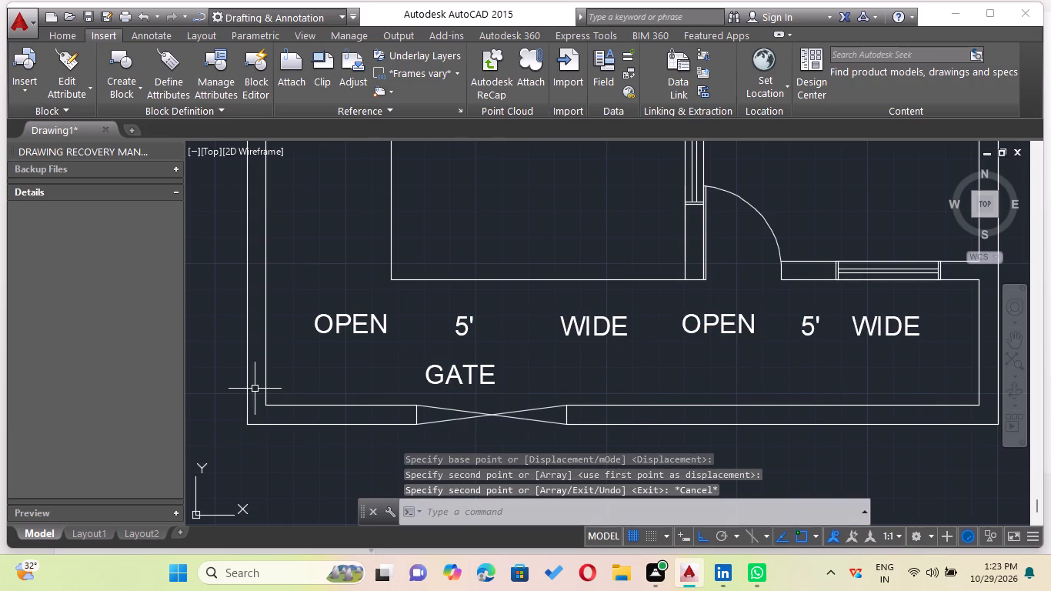
Copy the whole south row of OPEN, 5' and WIDE labels about 34'-5" east, outside the compound wall.
left_click_drag(291, 299, 329, 319)
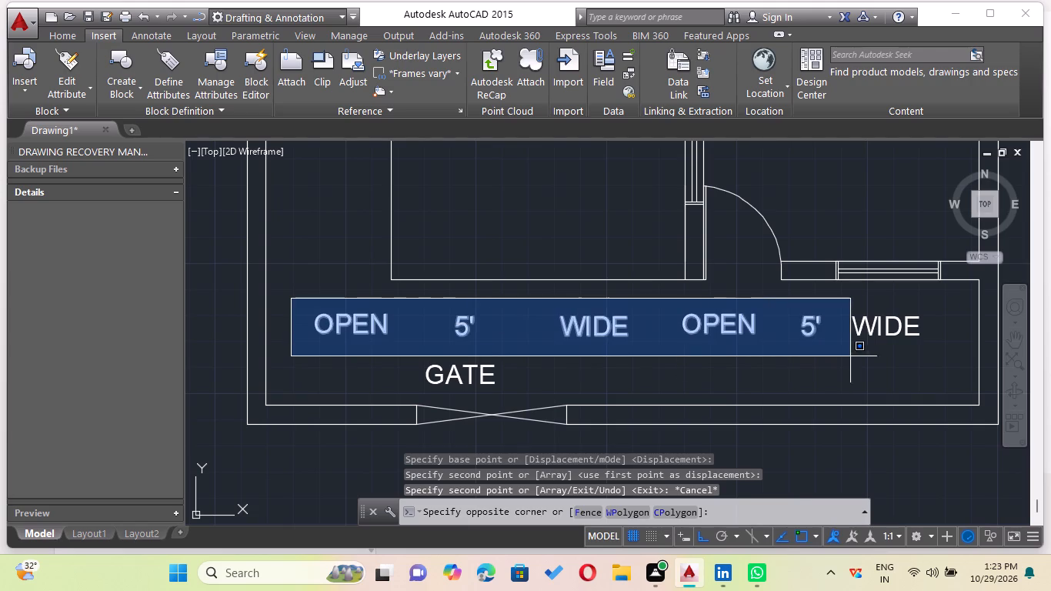
left_click(957, 356)
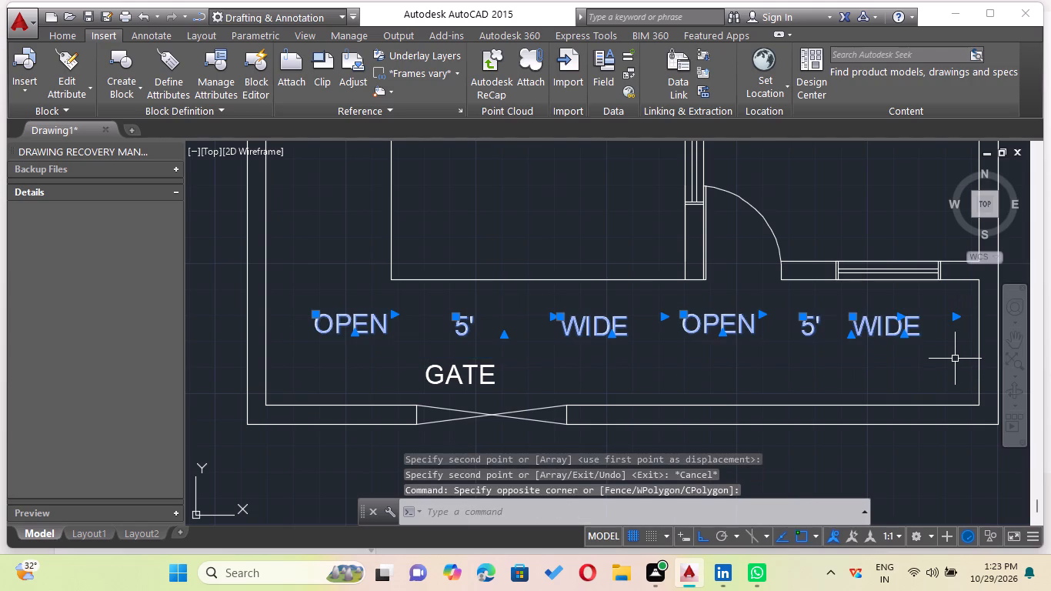
type("CO")
key("Return")
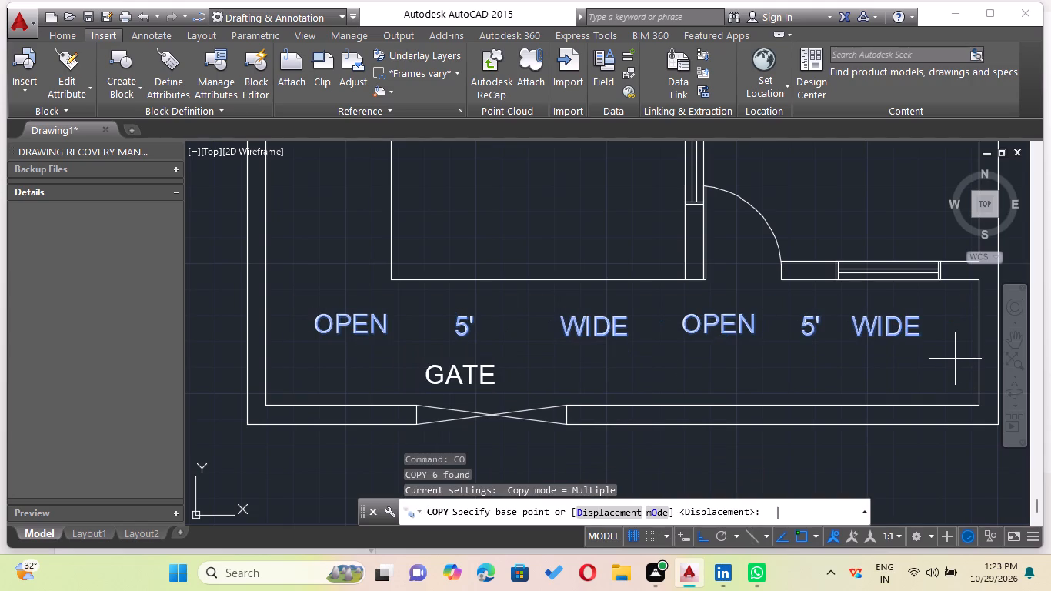
left_click_drag(809, 325, 809, 375)
scroll(793, 470, "down", 1)
middle_click_drag(775, 459, 698, 295)
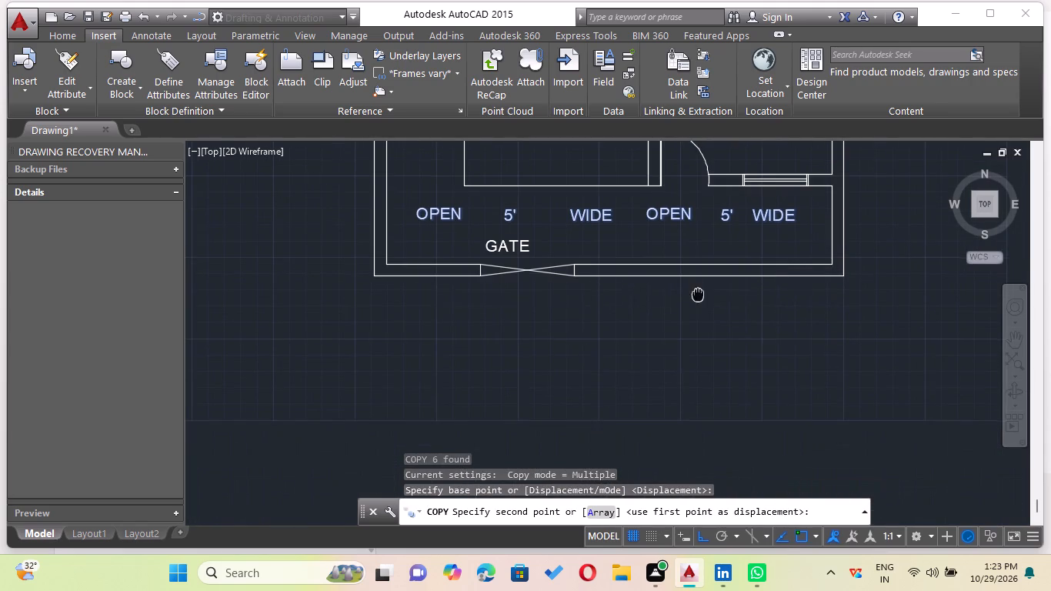
scroll(610, 338, "down", 2)
middle_click_drag(610, 363, 613, 387)
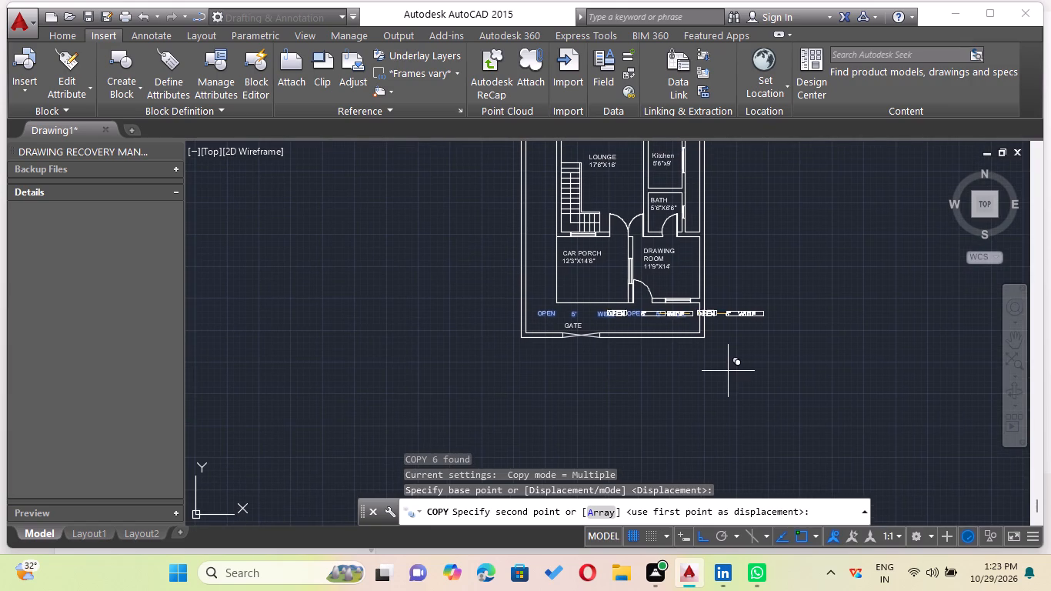
middle_click_drag(841, 257, 604, 306)
left_click(631, 309)
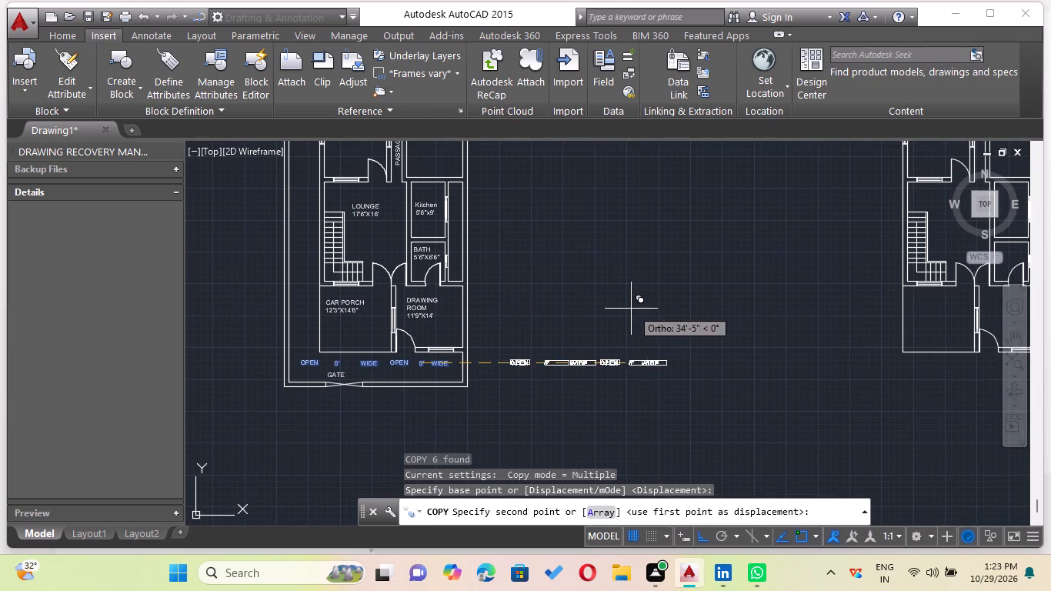
key("Escape")
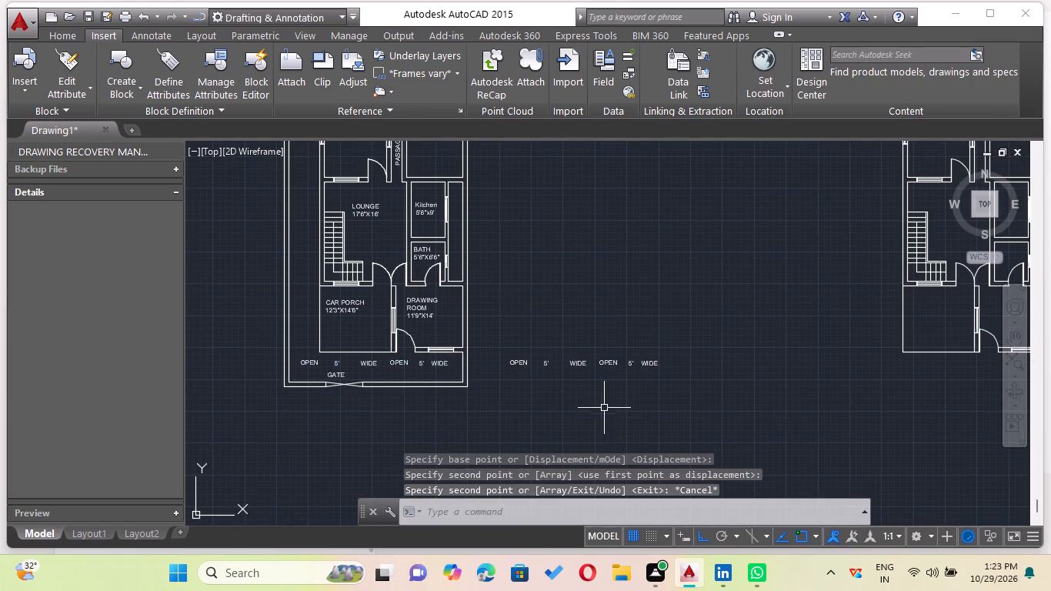
Rotate the copied row of OPEN, 5' and WIDE labels outside the compound wall by 90° so it reads vertically.
left_click_drag(501, 302, 501, 309)
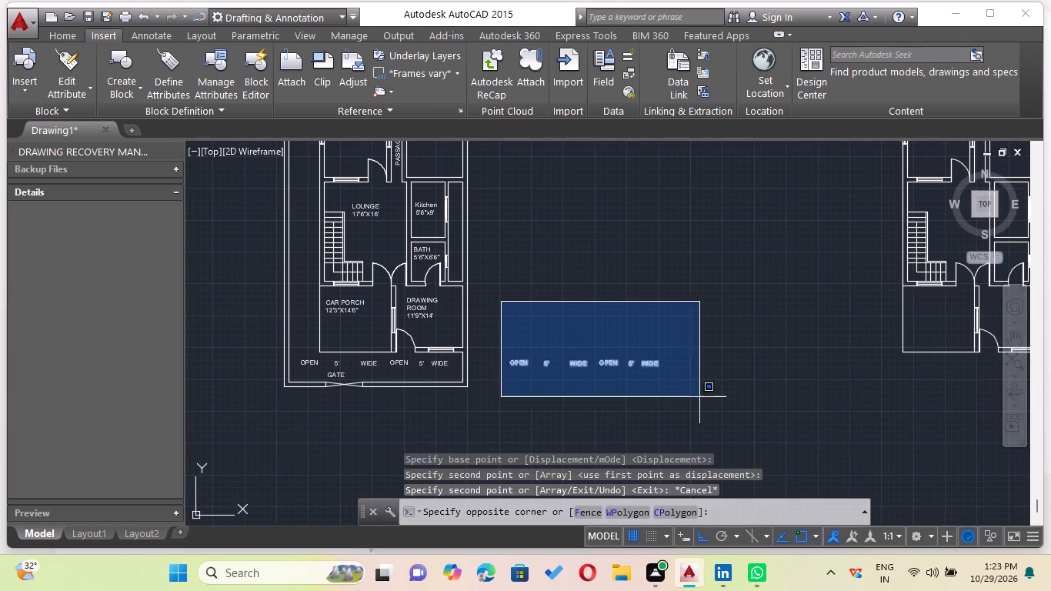
left_click(699, 397)
key("r")
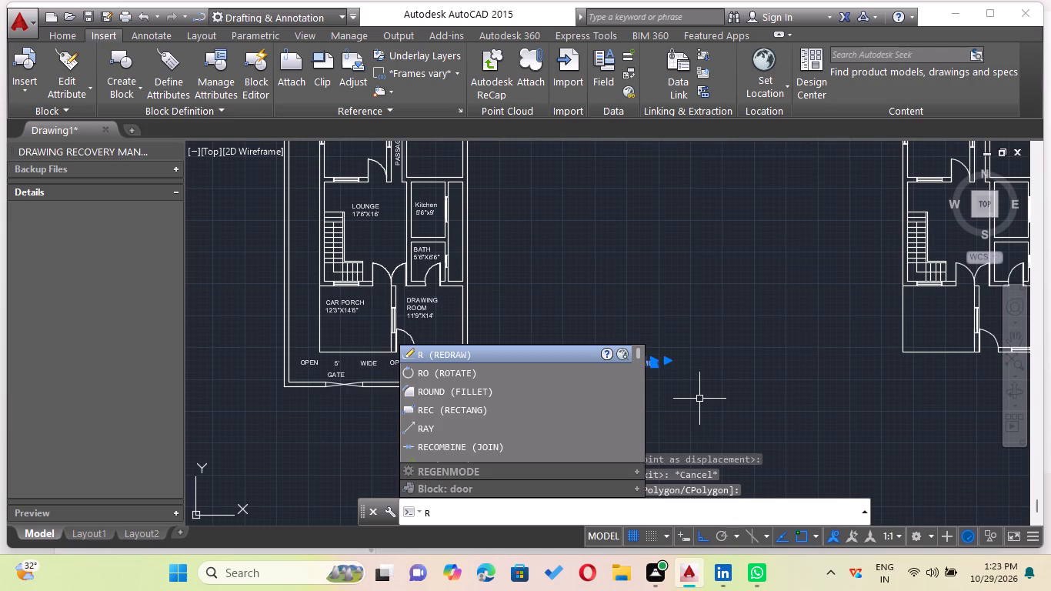
key("o")
key("Return")
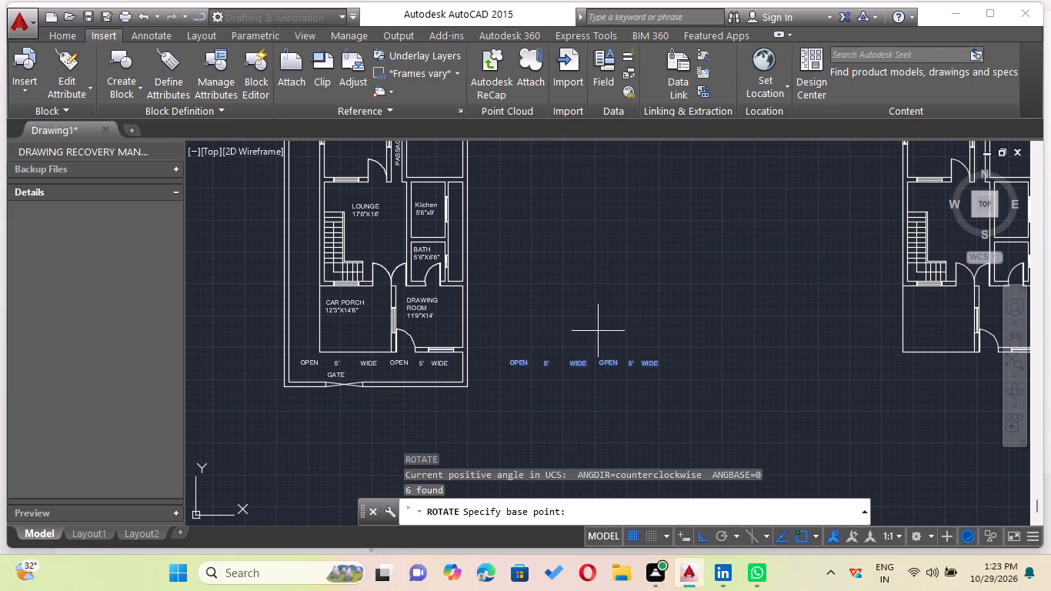
scroll(536, 353, "up", 2)
left_click(475, 382)
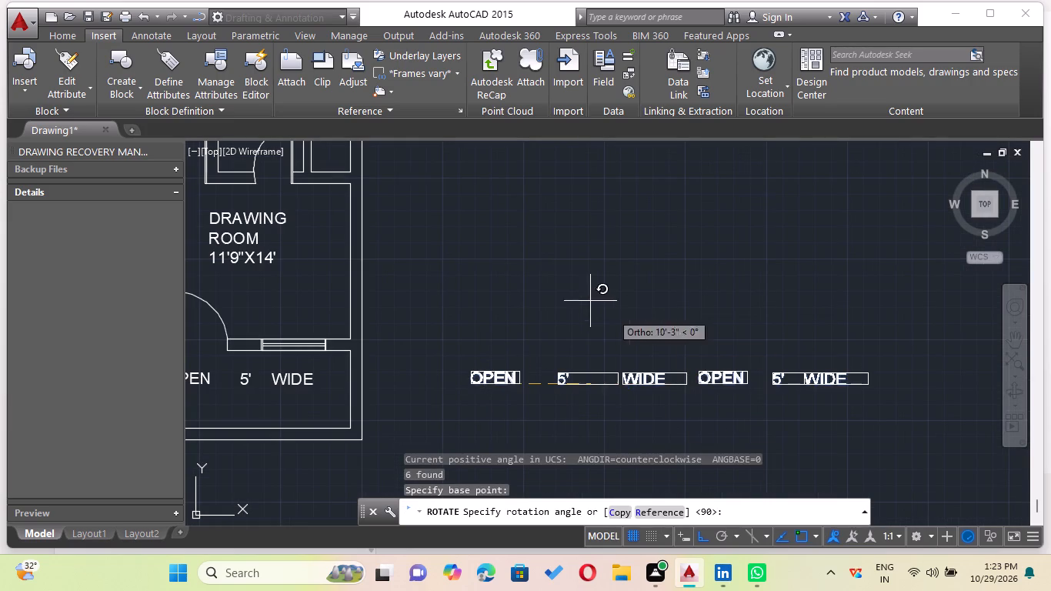
scroll(504, 309, "down", 1)
left_click(506, 320)
With Ortho off, copy the vertical OPEN, 5' and WIDE labels into the open strip along the west compound wall.
scroll(505, 296, "down", 1)
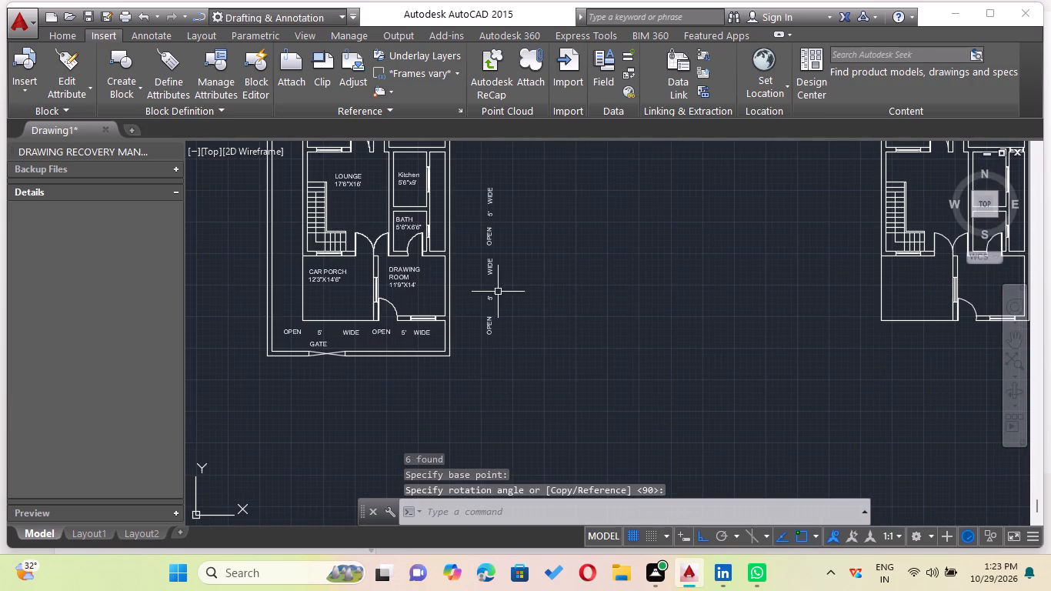
left_click_drag(459, 161, 462, 171)
left_click(538, 355)
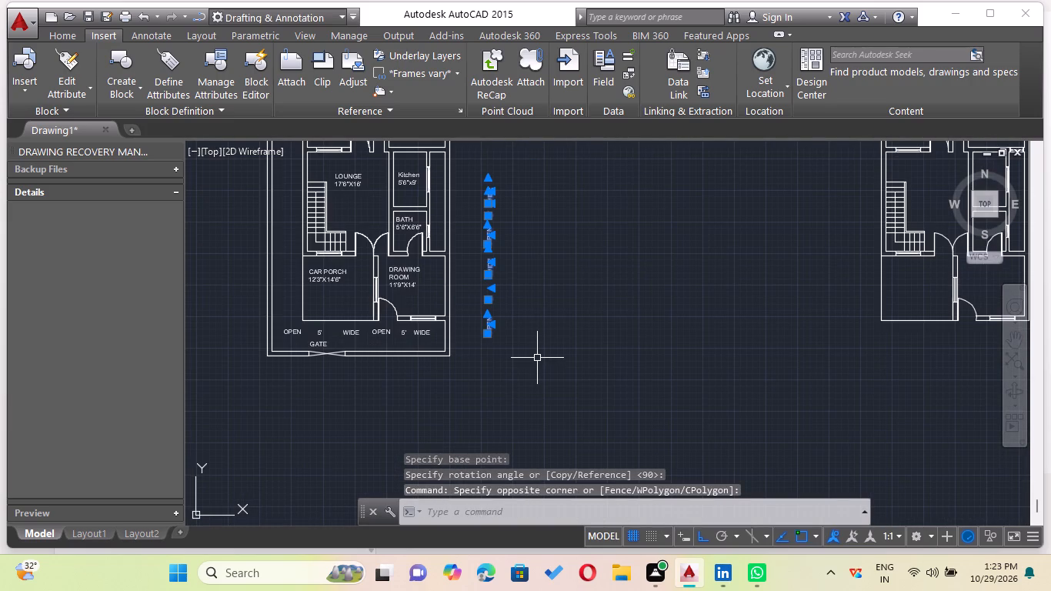
key("c")
key("o")
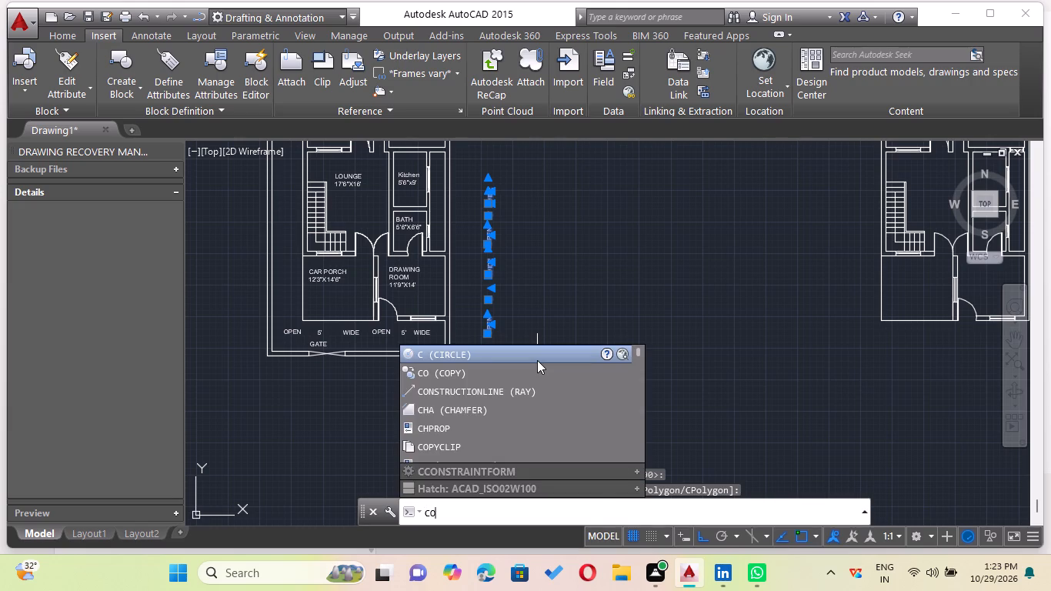
key("Return")
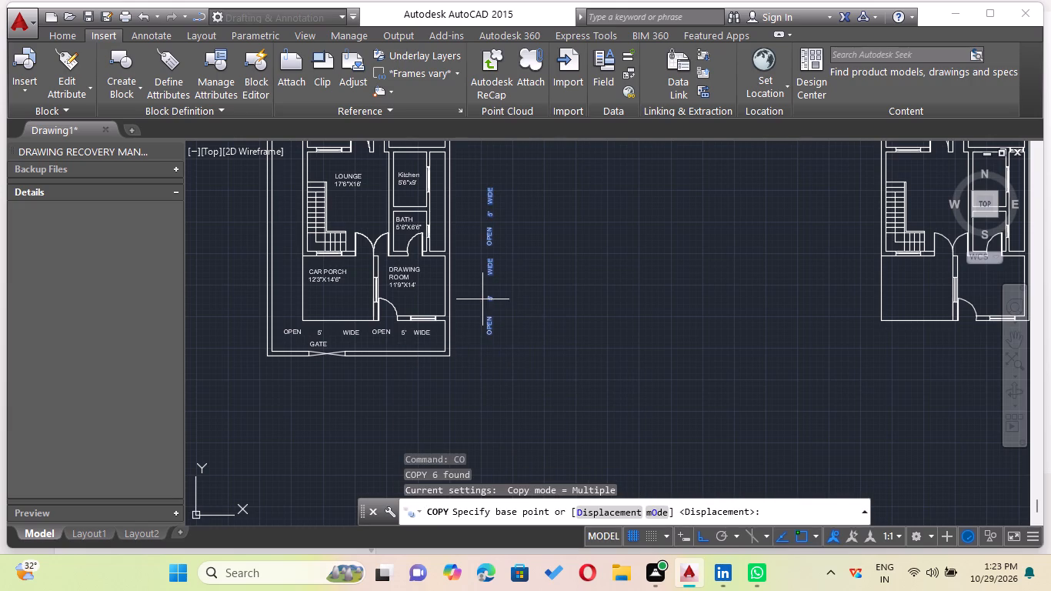
left_click(485, 299)
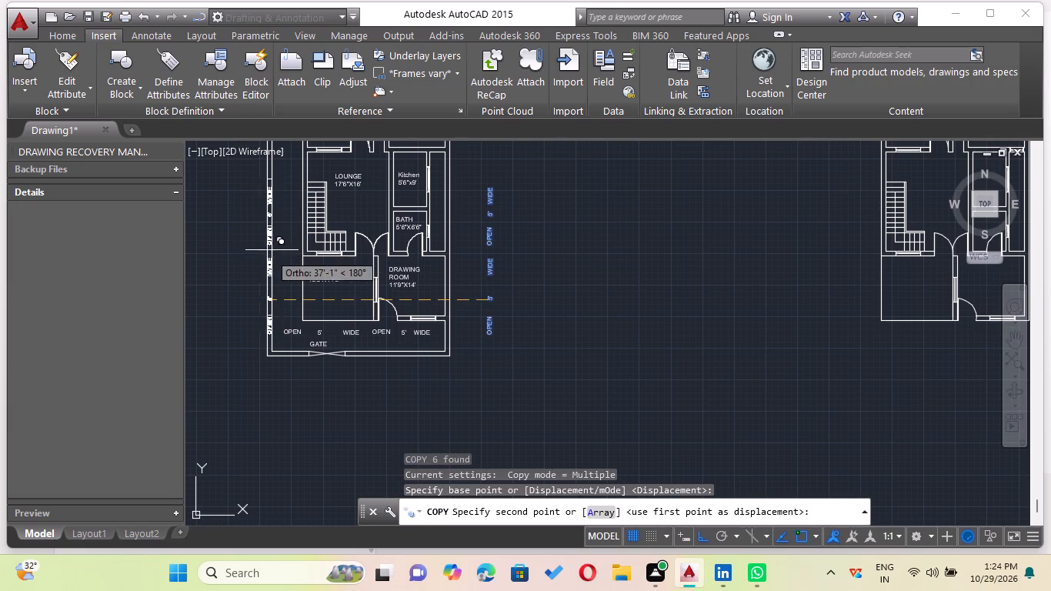
middle_click_drag(273, 230, 273, 316)
scroll(304, 311, "up", 1)
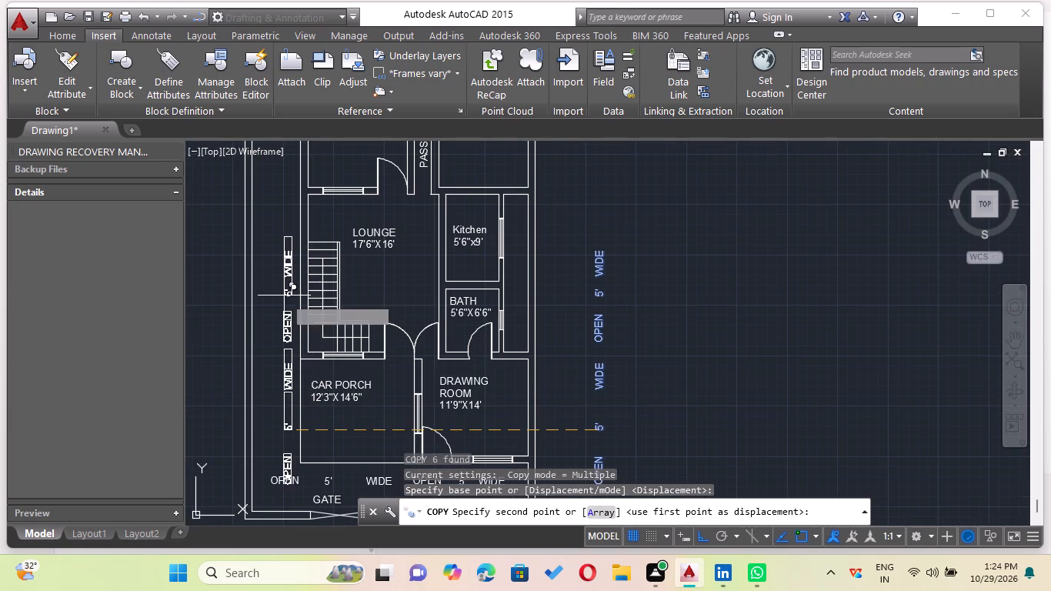
left_click(704, 536)
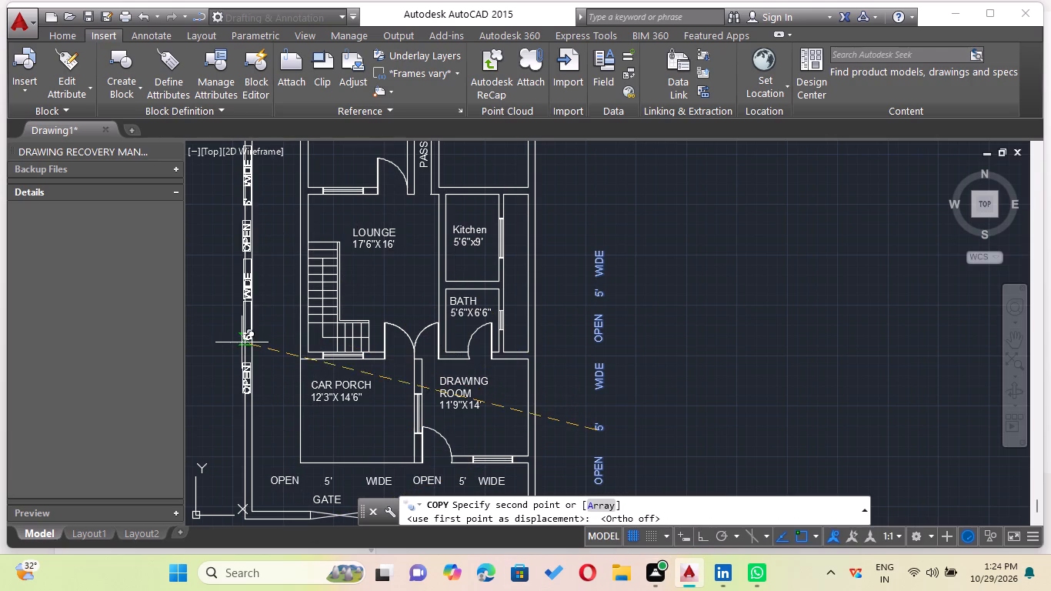
middle_click_drag(279, 379, 309, 439)
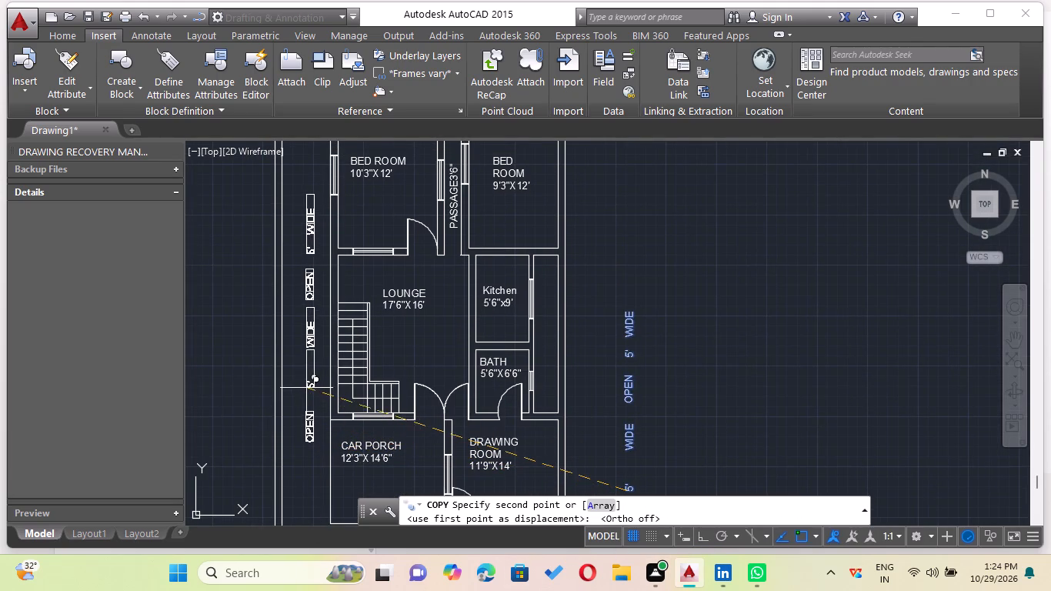
scroll(302, 384, "down", 1)
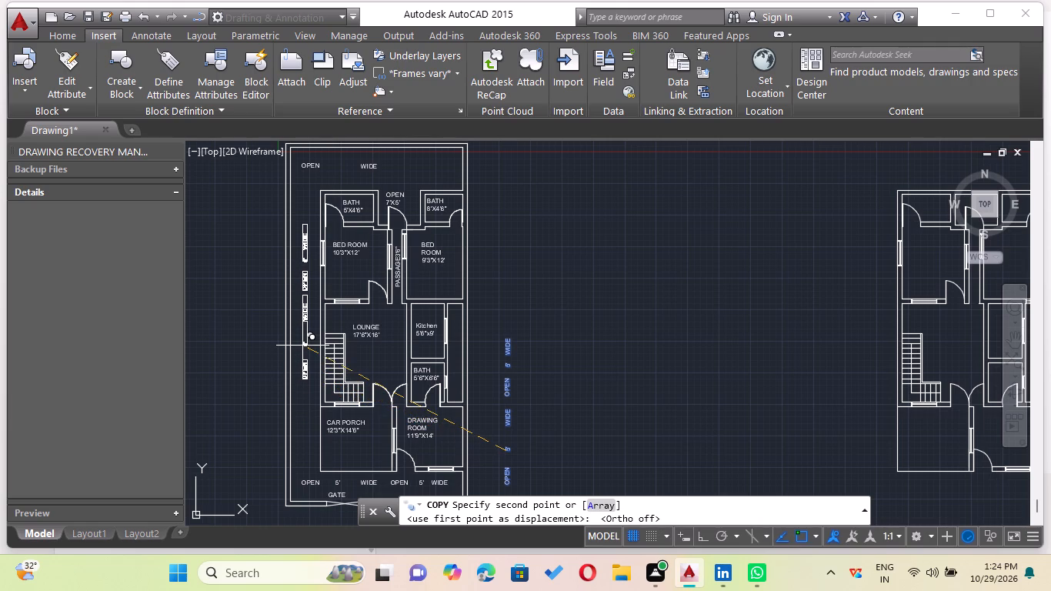
left_click(300, 355)
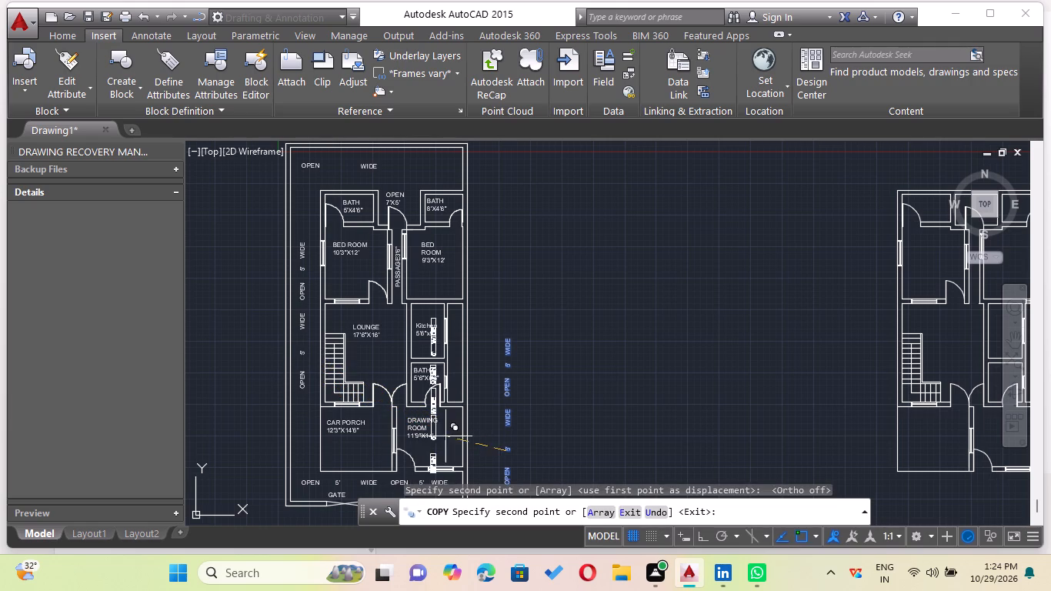
key("F2")
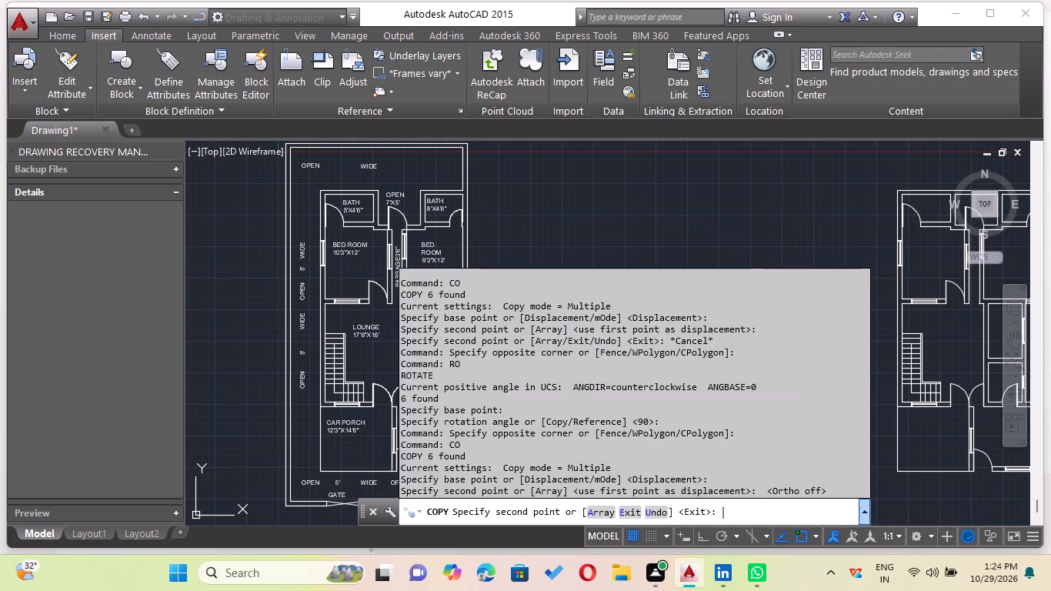
left_click(462, 245)
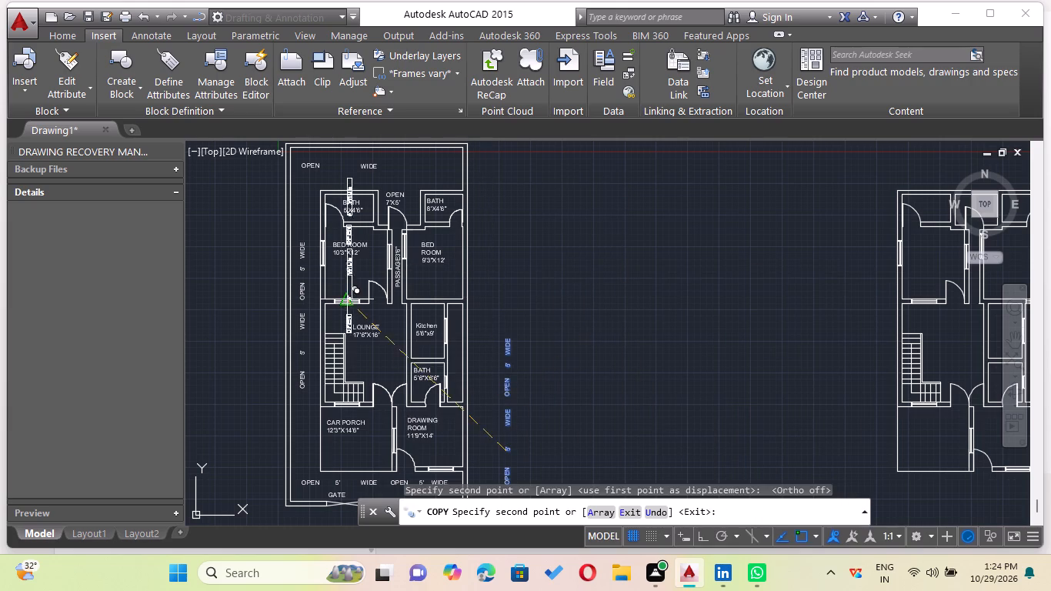
key("Escape")
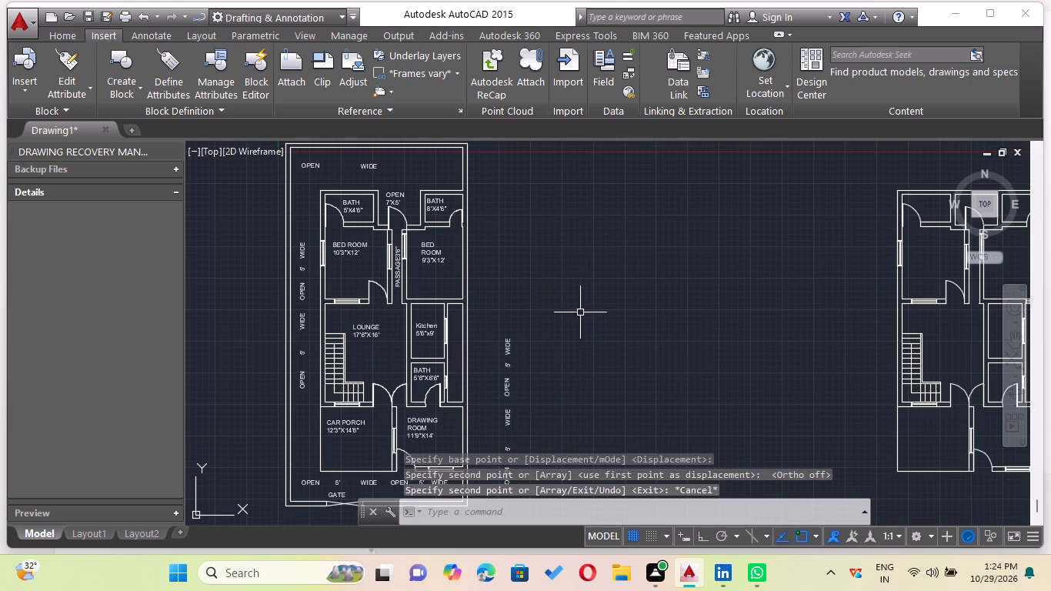
Delete the leftover vertical OPEN, 5' and WIDE labels outside the east compound wall.
left_click(505, 354)
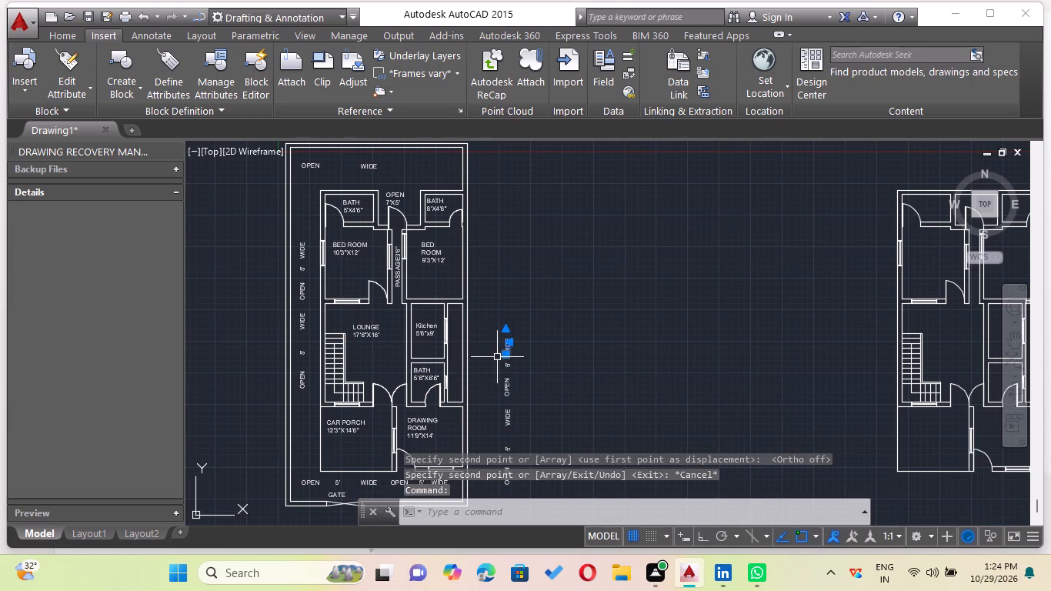
scroll(546, 336, "down", 2)
middle_click_drag(542, 337, 529, 236)
scroll(529, 236, "up", 1)
left_click_drag(534, 211, 523, 231)
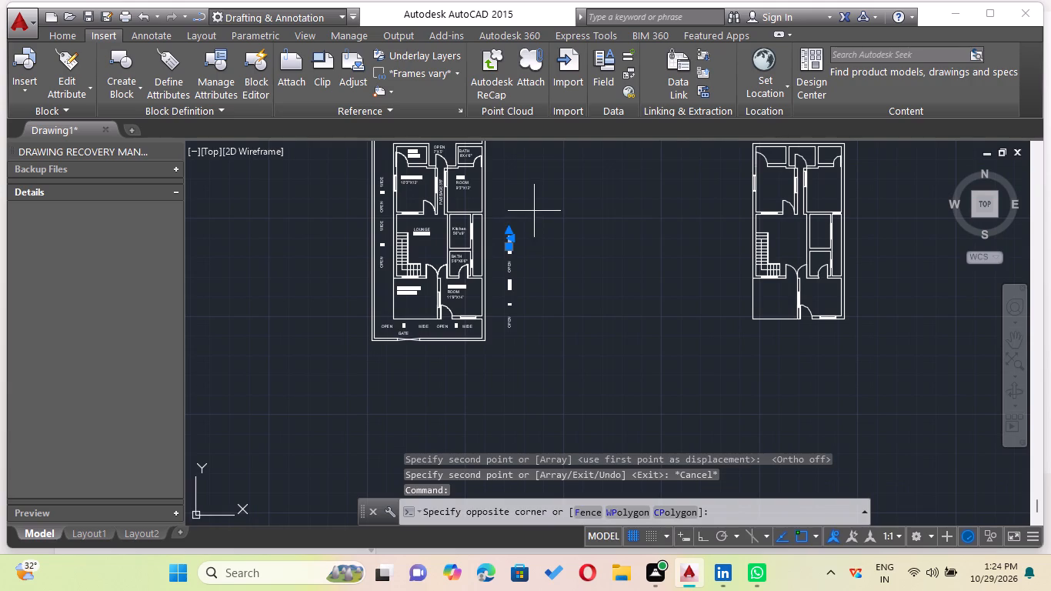
left_click(495, 397)
key("Delete")
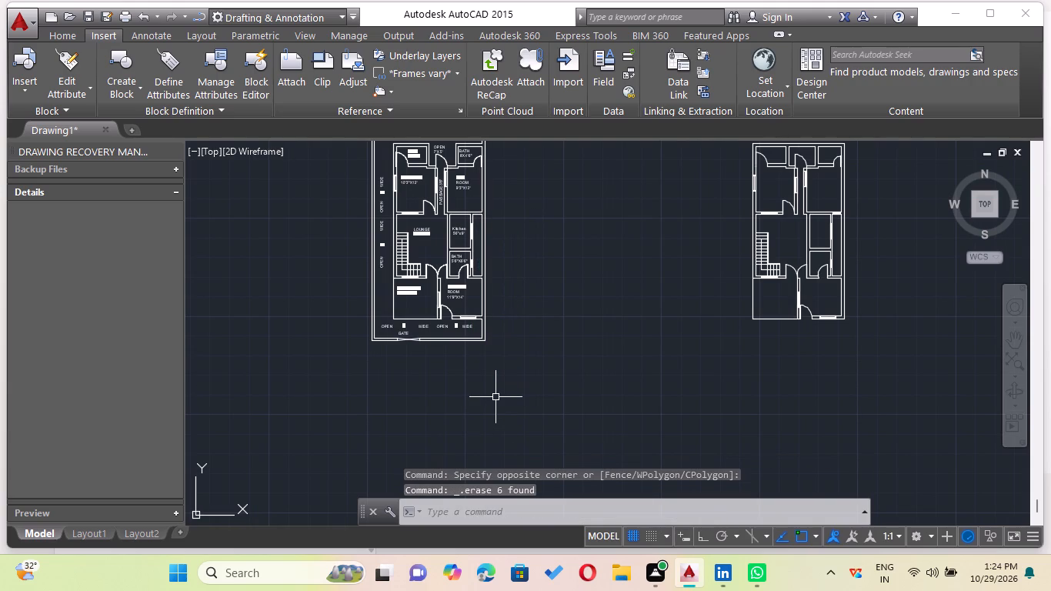
Add multiline text 7' at 9" height between the OPEN and WIDE labels in the north open strip.
middle_click_drag(452, 312, 489, 469)
scroll(467, 403, "up", 1)
middle_click_drag(470, 408, 469, 408)
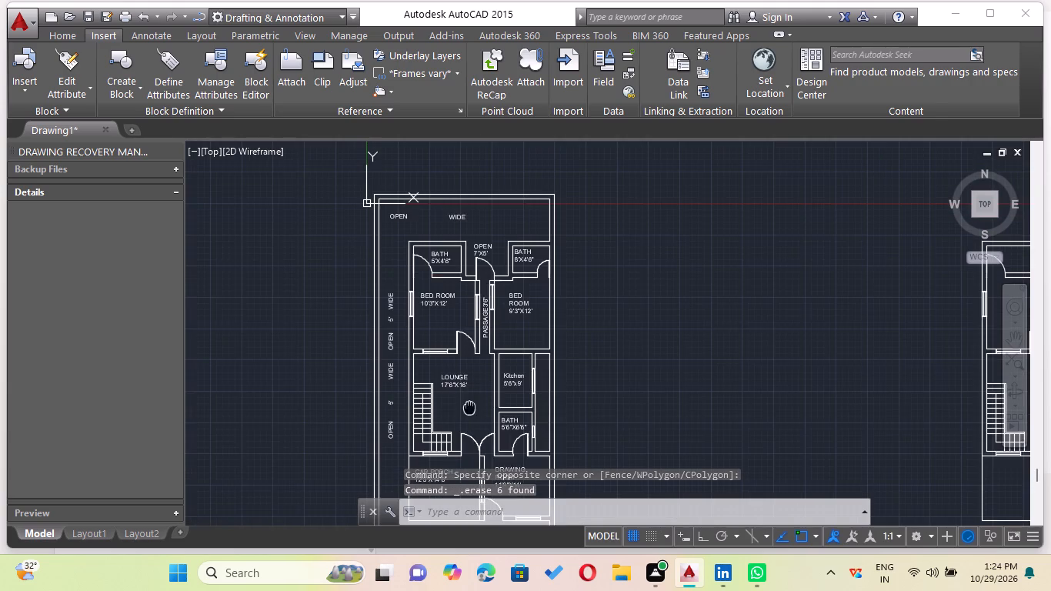
middle_click_drag(469, 408, 418, 391)
scroll(428, 266, "up", 1)
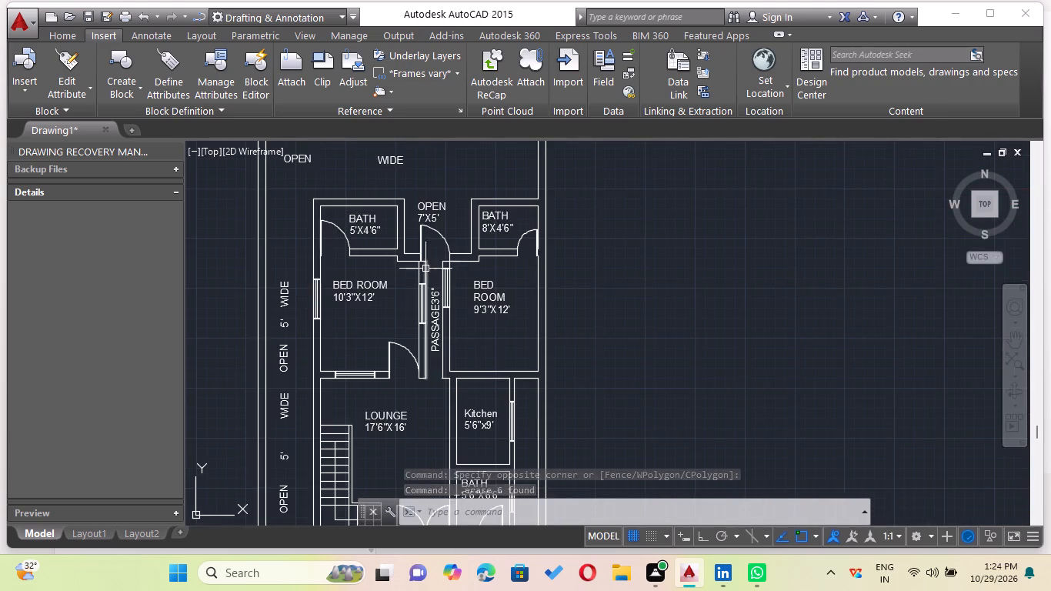
middle_click_drag(425, 269, 313, 392)
type("MTEXT")
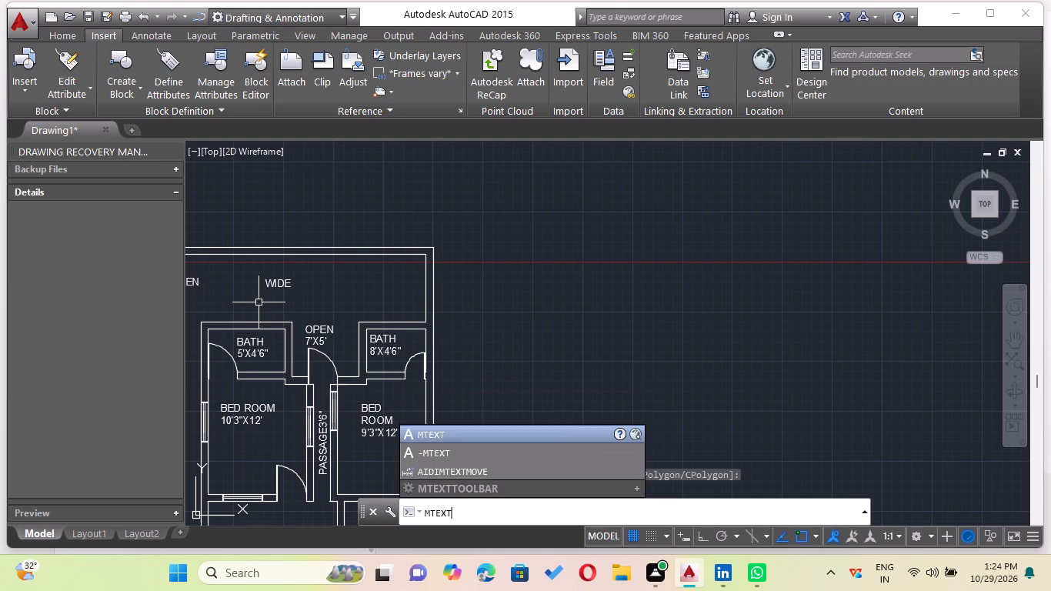
key("Return")
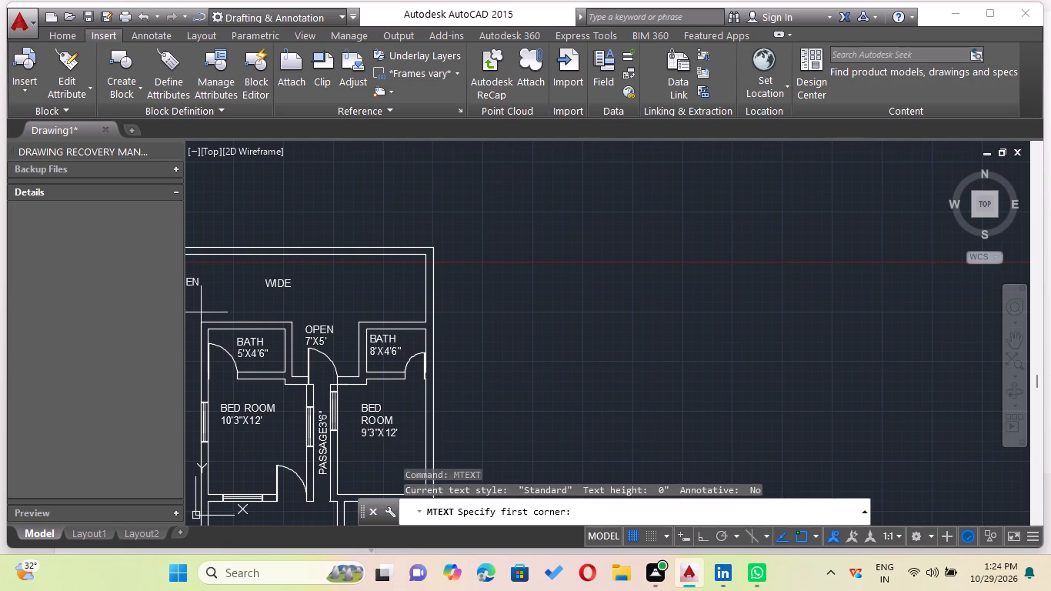
left_click(220, 272)
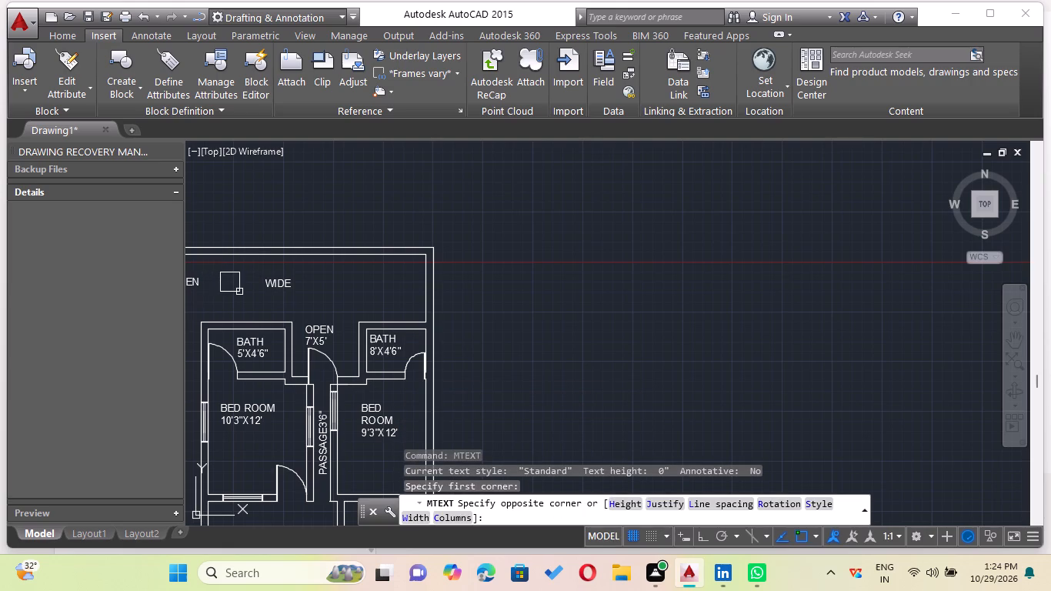
left_click(245, 291)
middle_click_drag(245, 291, 372, 299)
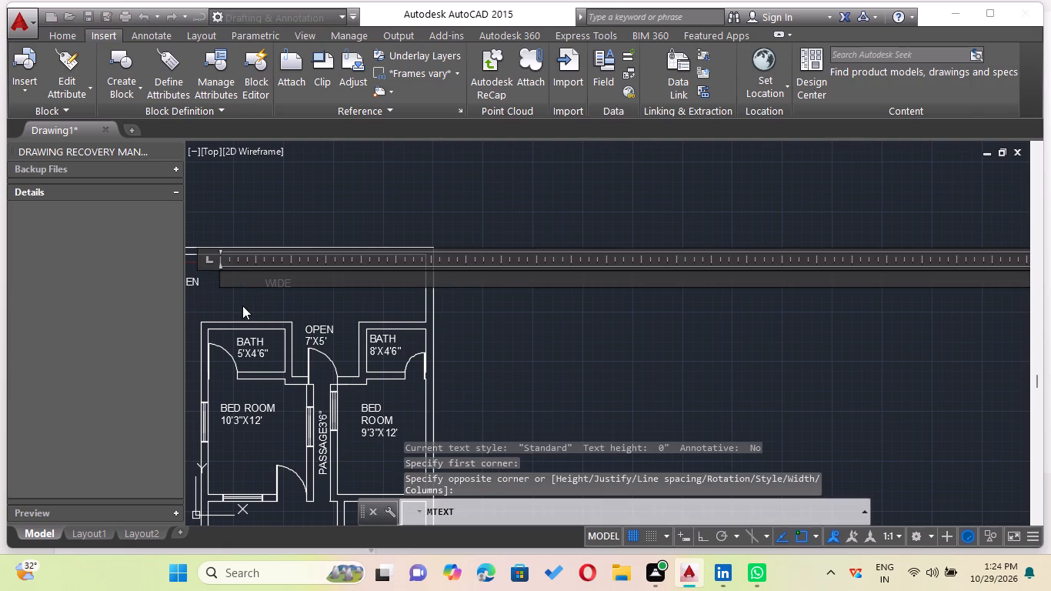
key("7")
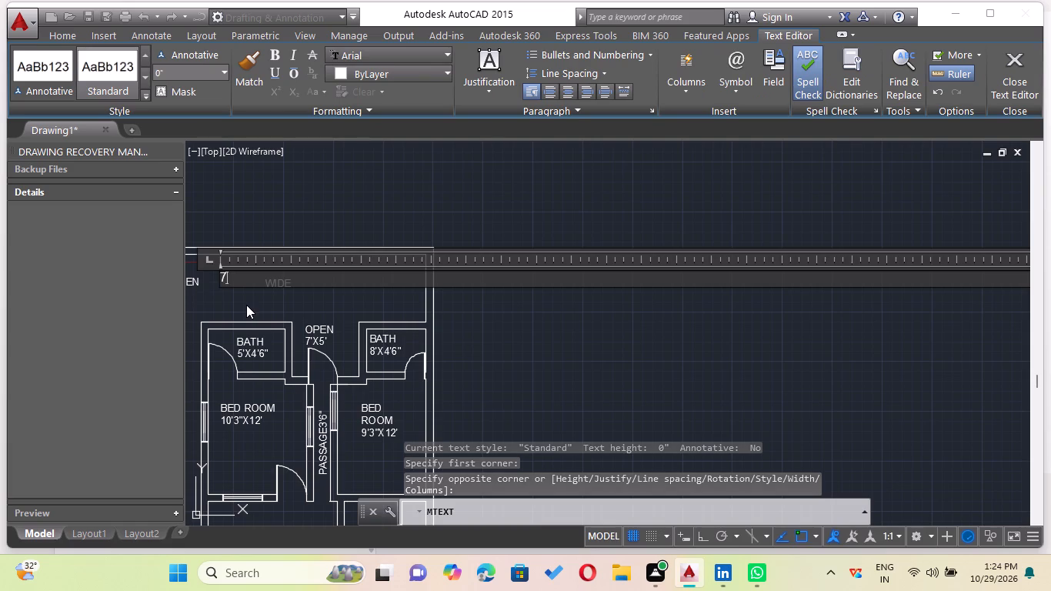
key("apostrophe")
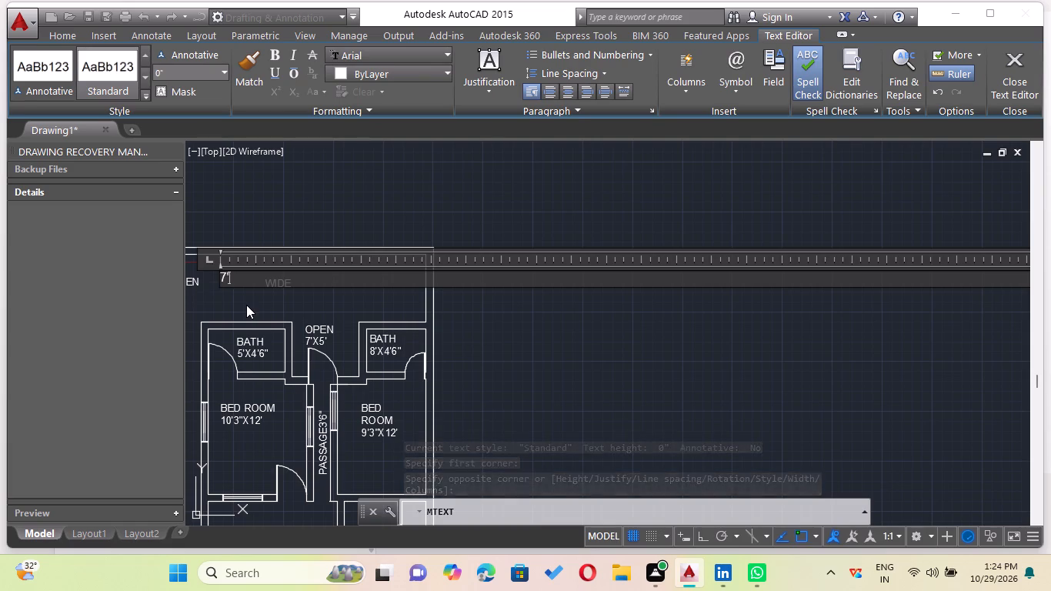
left_click_drag(249, 282, 195, 241)
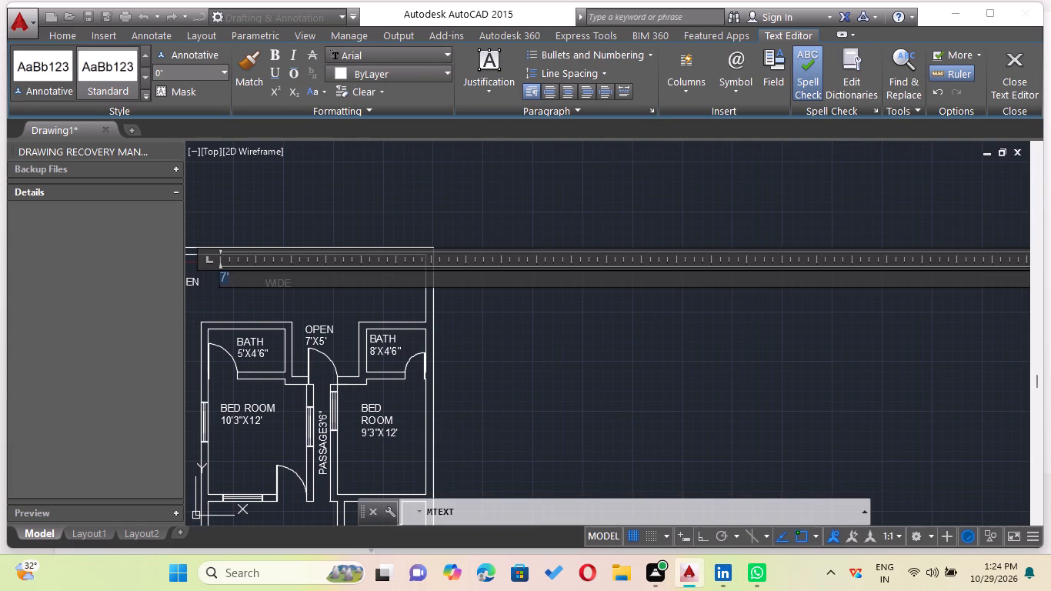
left_click(222, 67)
left_click(174, 89)
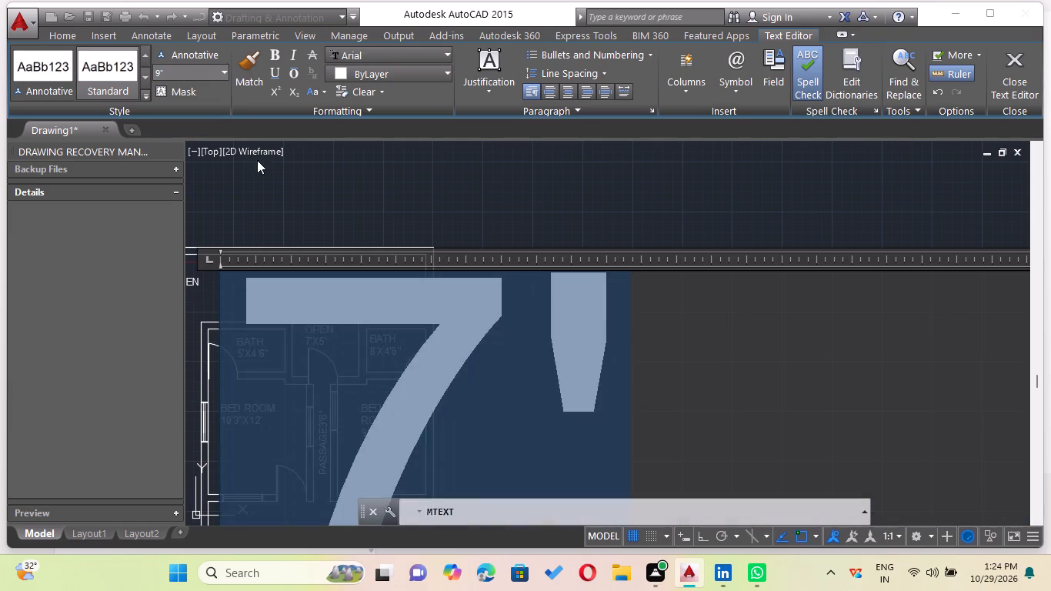
left_click(342, 187)
Review the open-space labels around the house, from the north strip down to the gate.
scroll(272, 327, "down", 4)
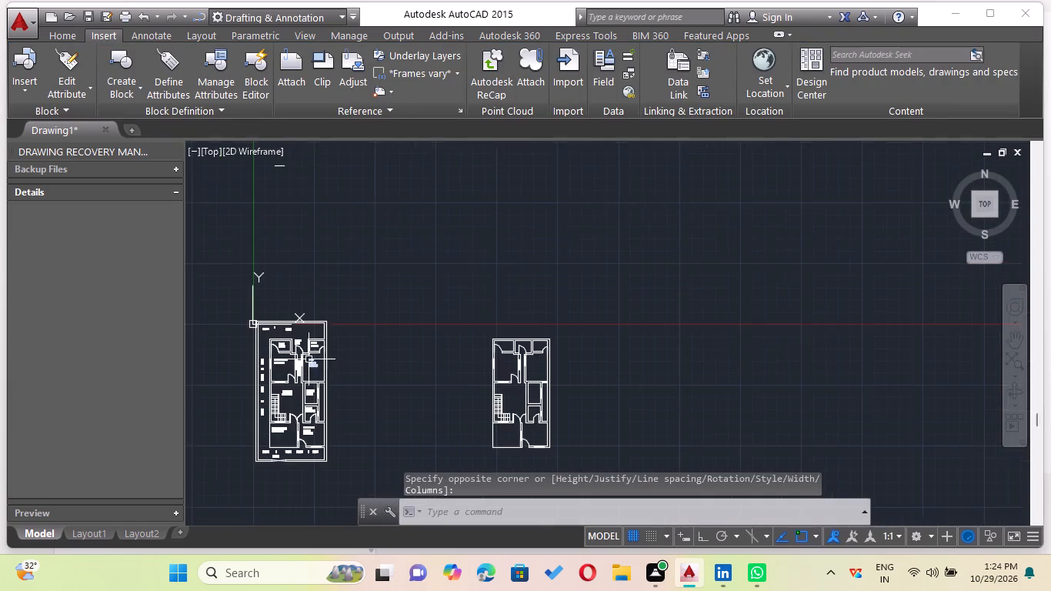
middle_click_drag(310, 359, 450, 275)
scroll(430, 262, "up", 3)
scroll(409, 277, "down", 1)
middle_click_drag(409, 275, 409, 275)
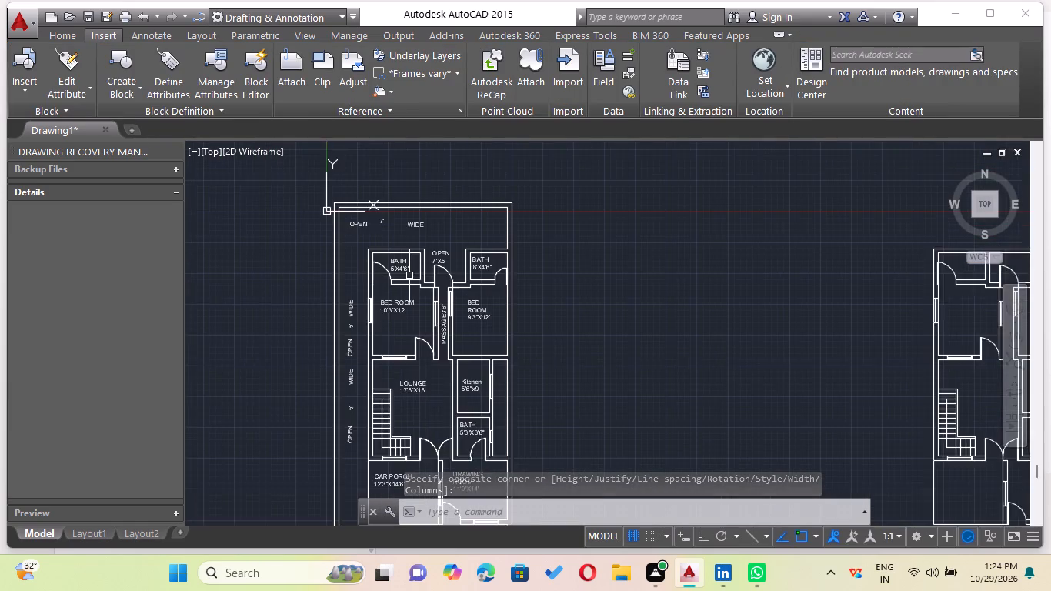
middle_click_drag(409, 275, 410, 228)
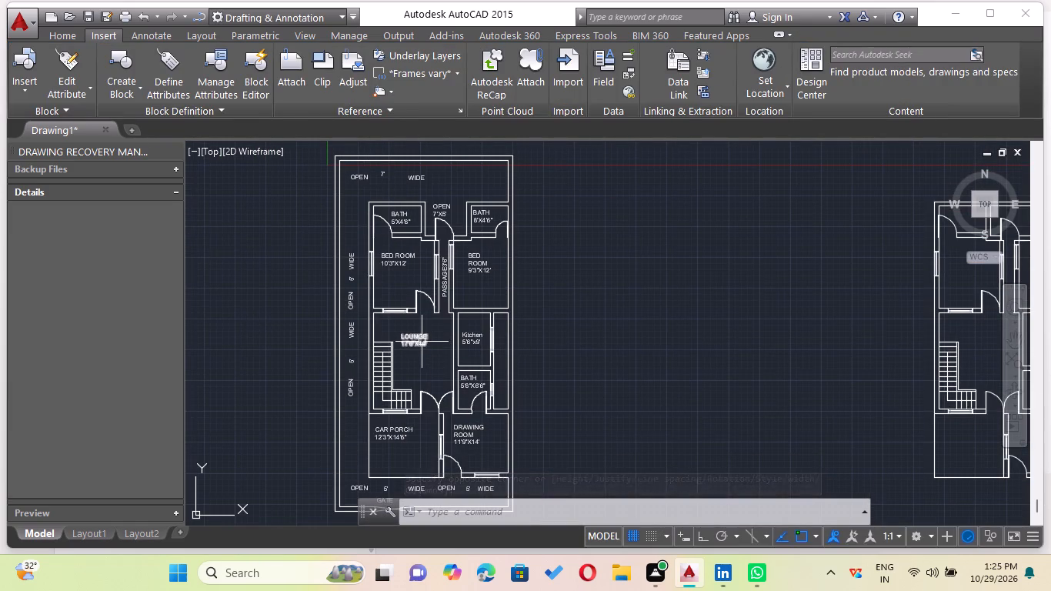
scroll(422, 342, "down", 3)
scroll(448, 389, "up", 3)
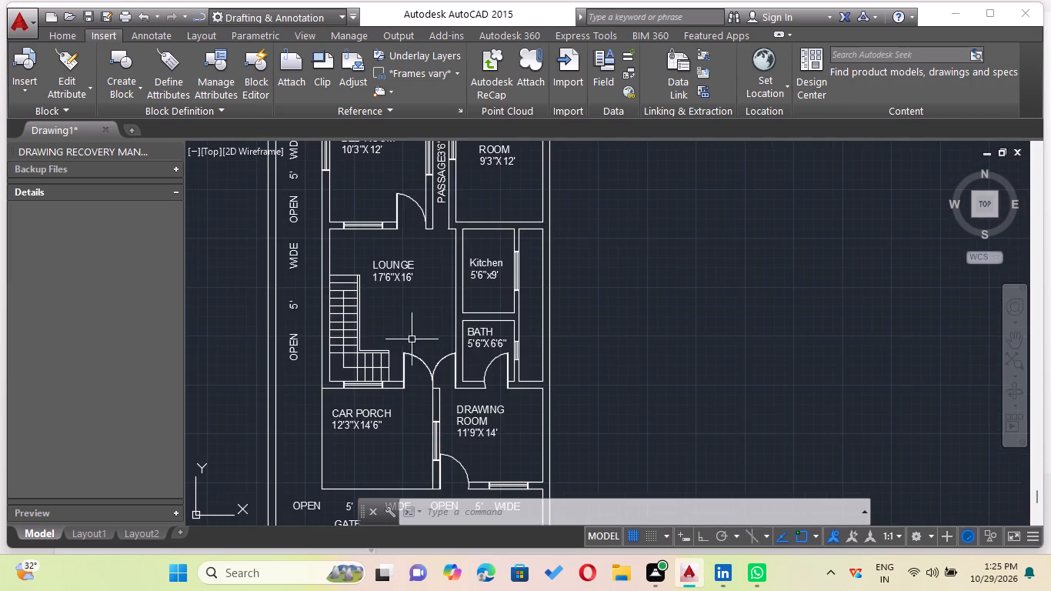
scroll(419, 329, "down", 1)
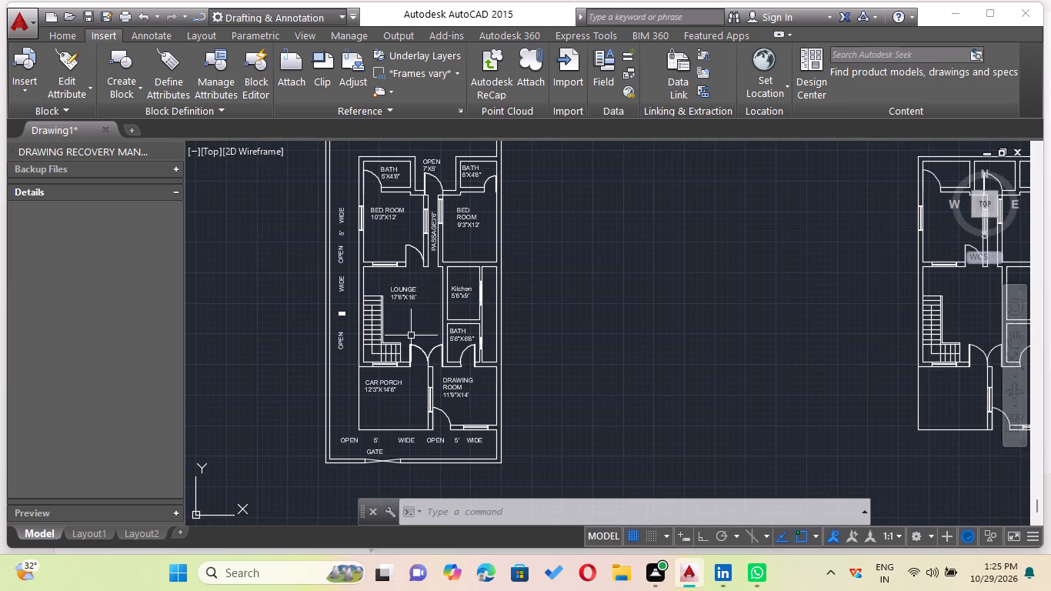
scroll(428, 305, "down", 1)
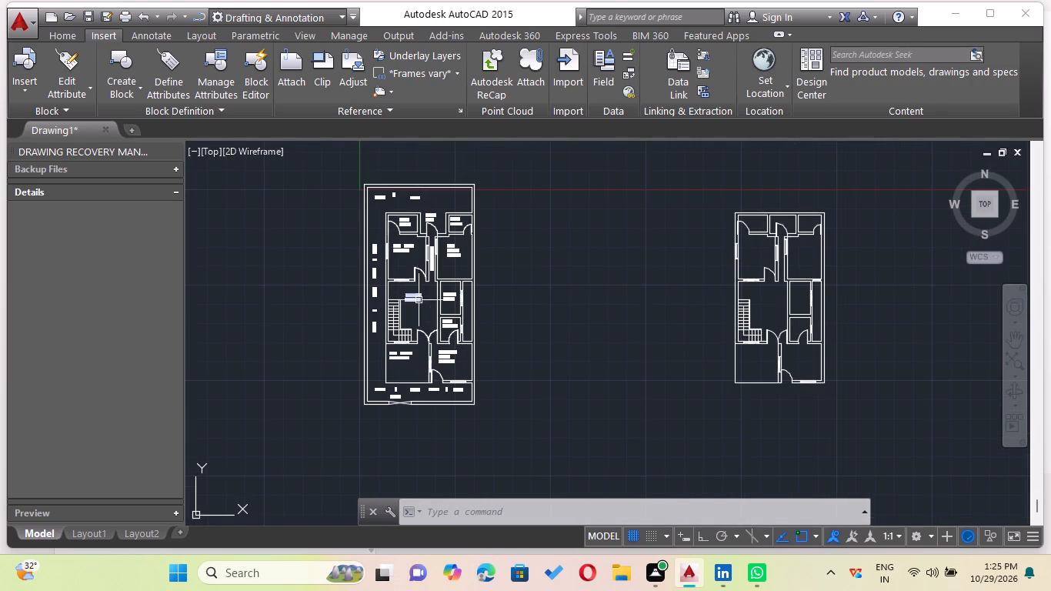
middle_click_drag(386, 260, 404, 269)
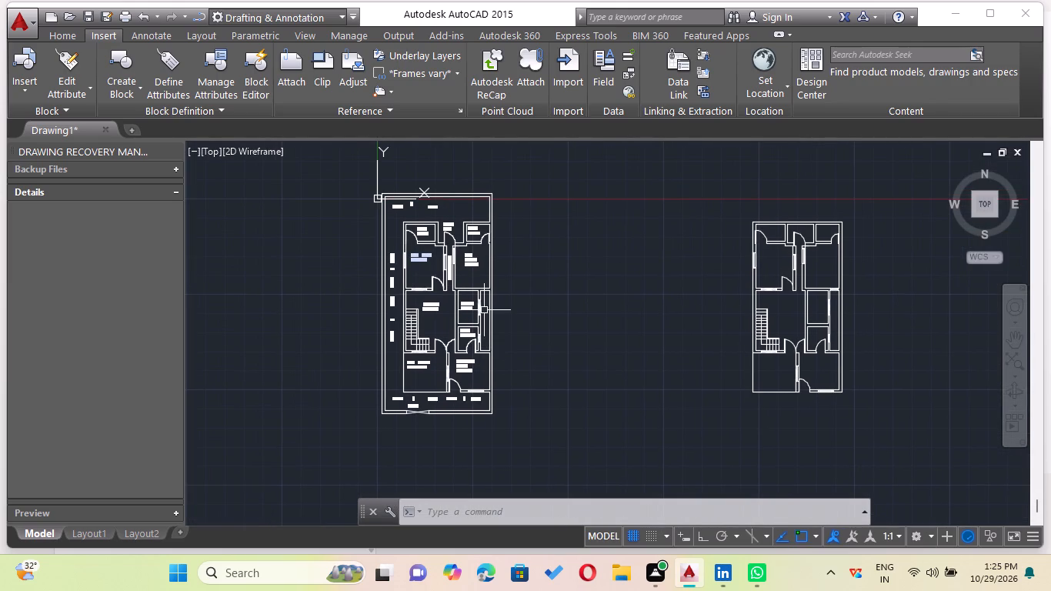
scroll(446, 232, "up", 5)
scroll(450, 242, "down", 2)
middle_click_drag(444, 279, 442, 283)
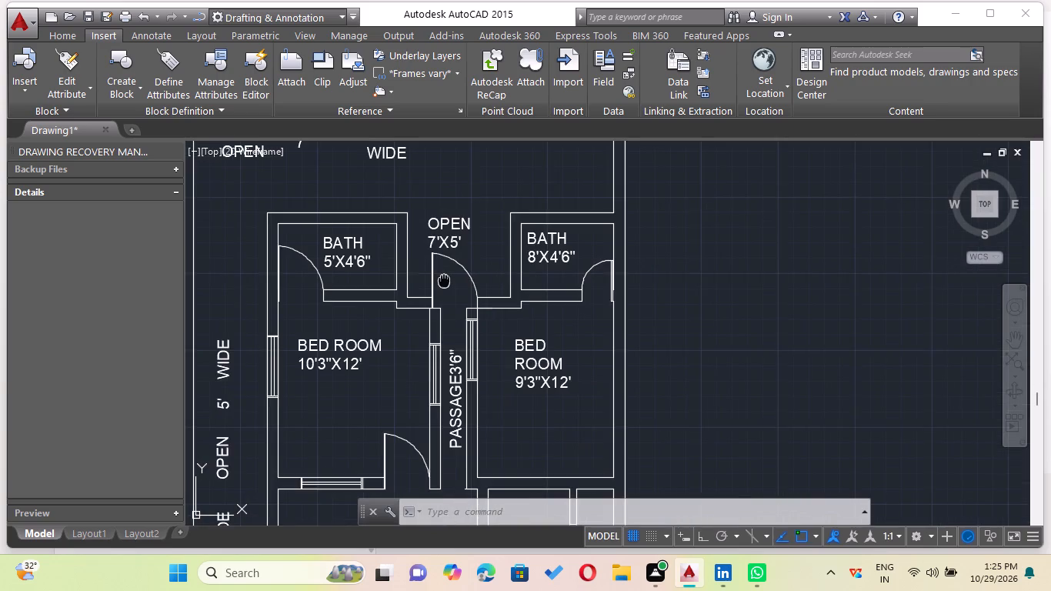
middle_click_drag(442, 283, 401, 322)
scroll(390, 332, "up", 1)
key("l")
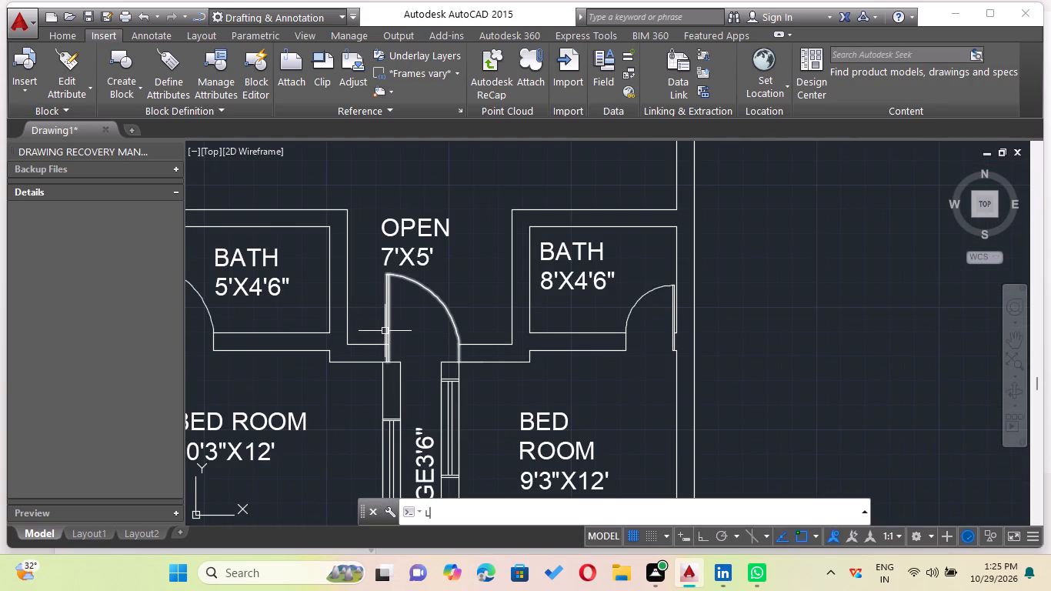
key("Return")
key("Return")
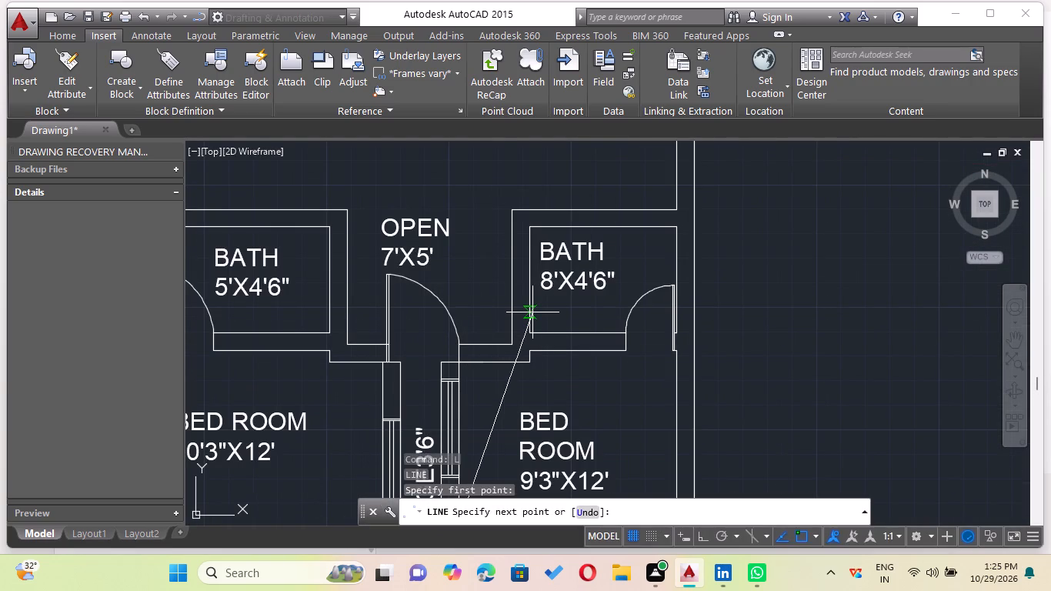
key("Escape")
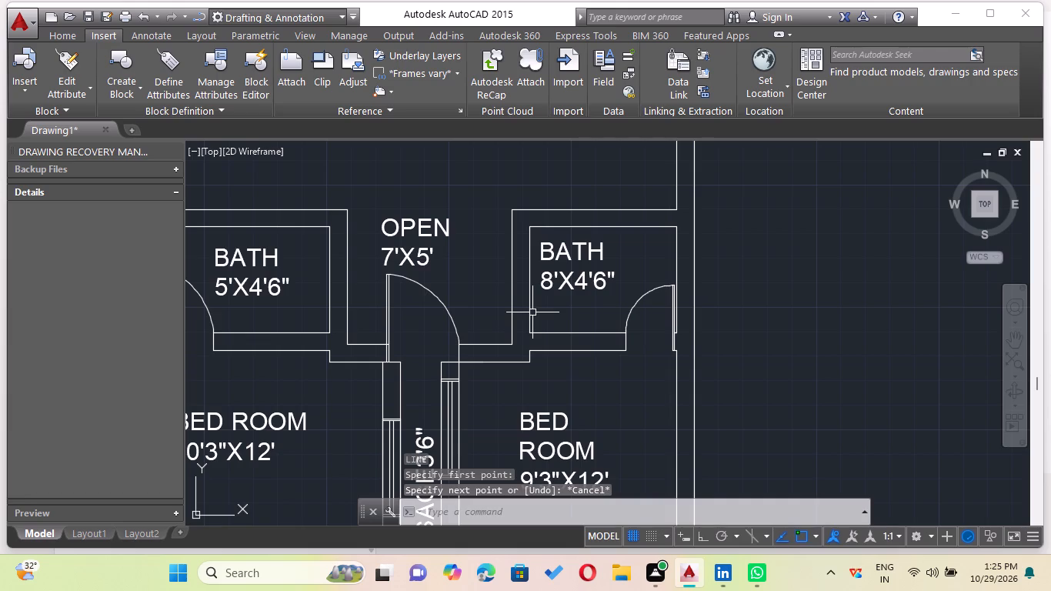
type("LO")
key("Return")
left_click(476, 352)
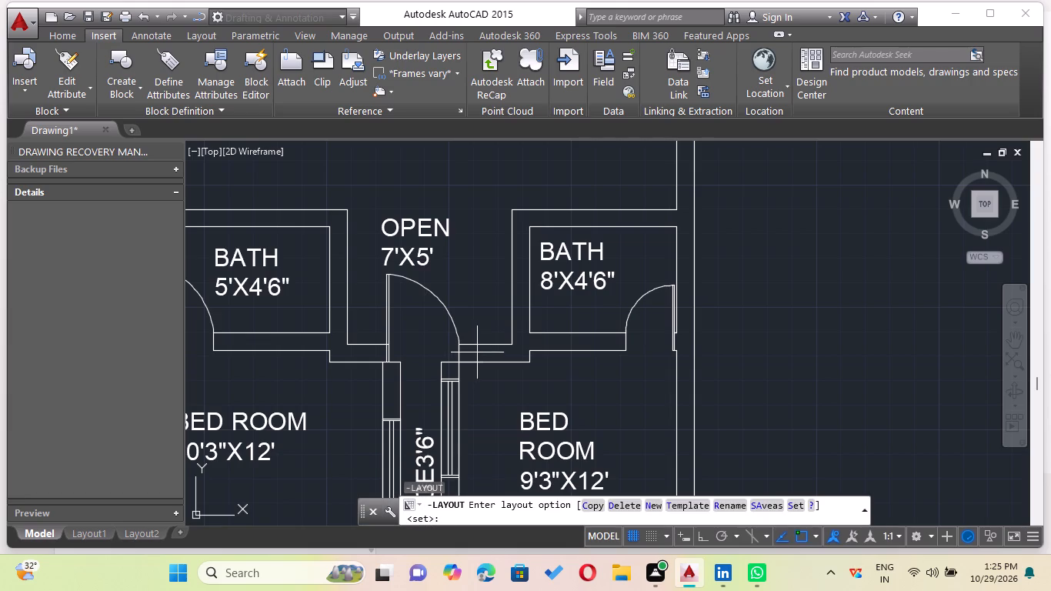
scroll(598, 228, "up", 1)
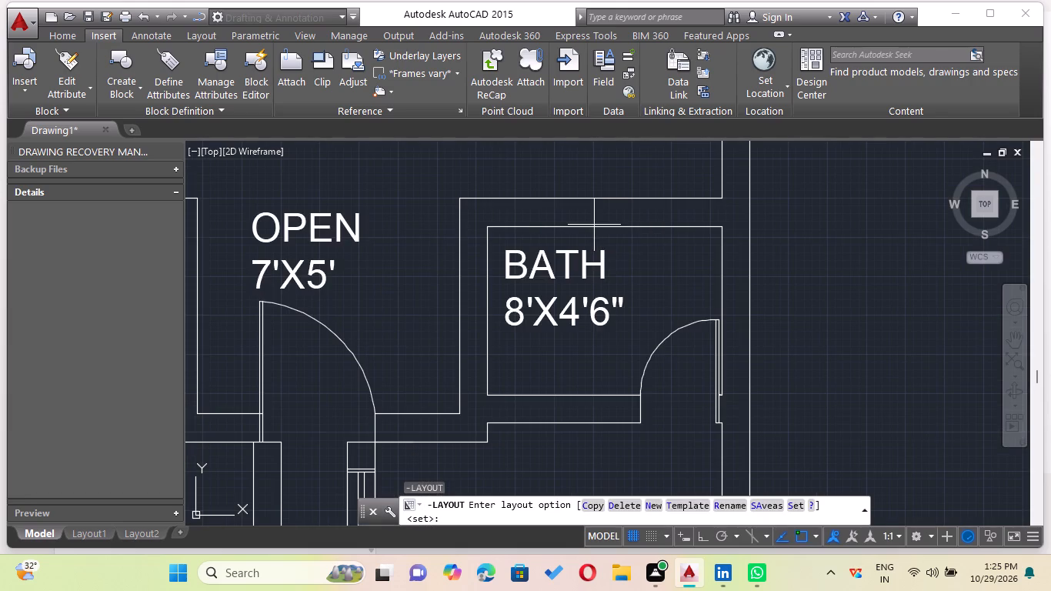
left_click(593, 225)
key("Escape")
Draw a line across the north wall thickness of the 8'X4'6" bath, from the midpoint of its inner wall line to the outer line.
key("l")
key("Return")
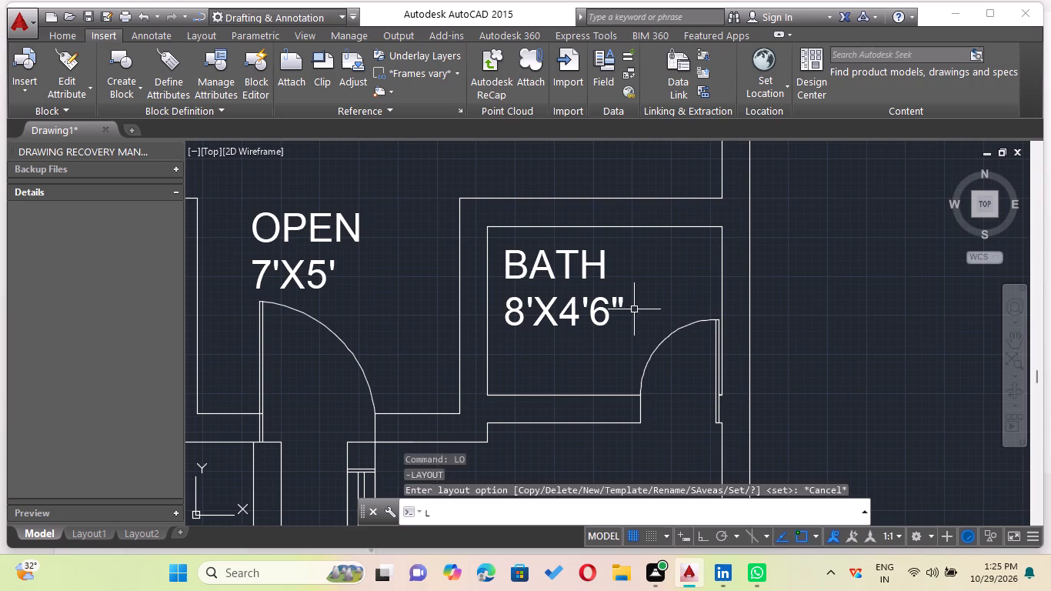
left_click(606, 226)
scroll(602, 209, "up", 3)
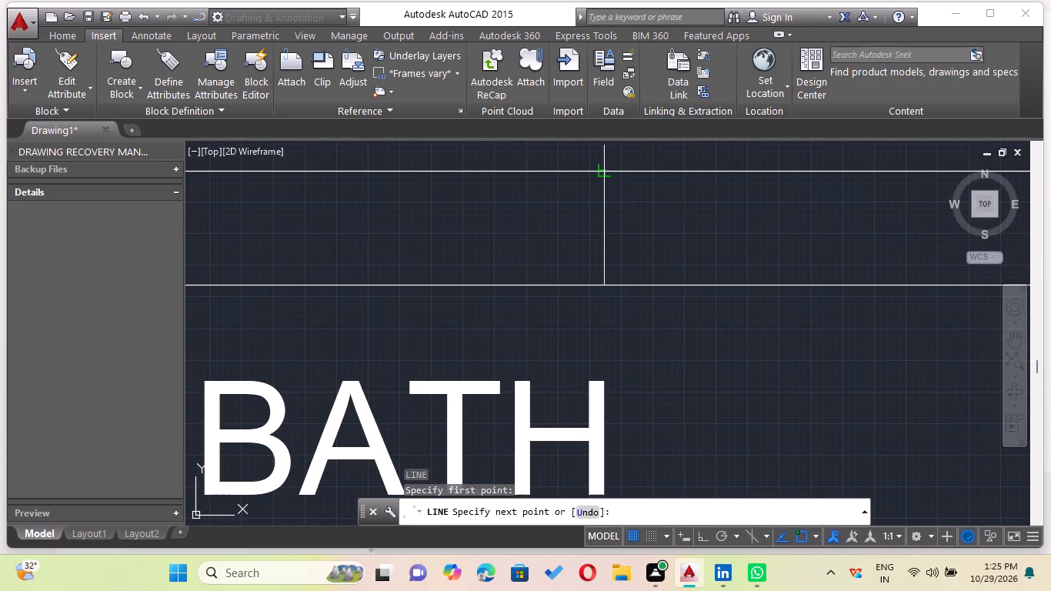
left_click(599, 168)
key("Escape")
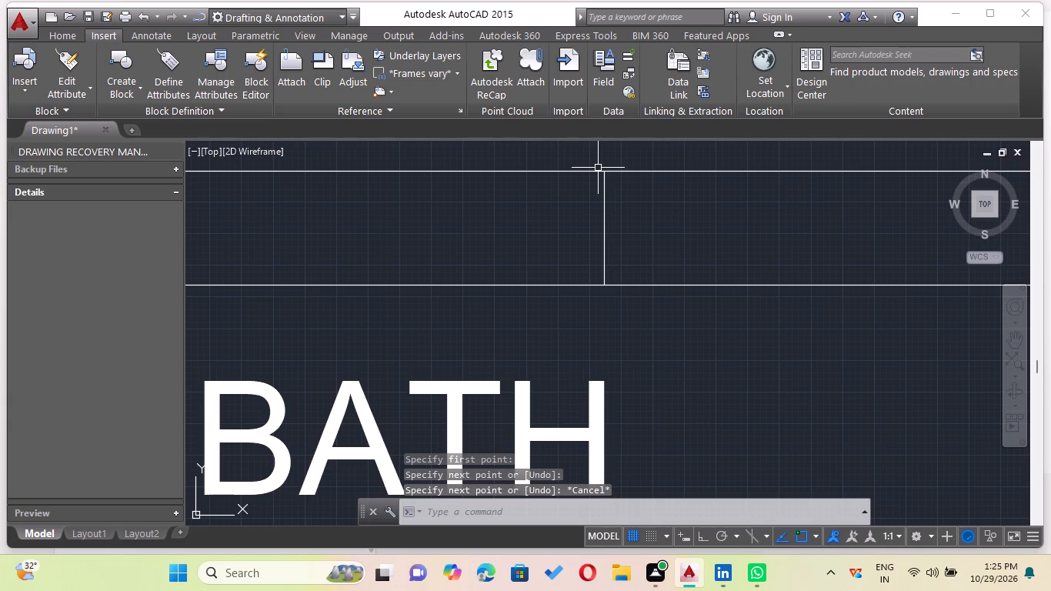
With Ortho on, offset the wall-crossing line 1' to both sides to form the bath window's jambs.
key("F8")
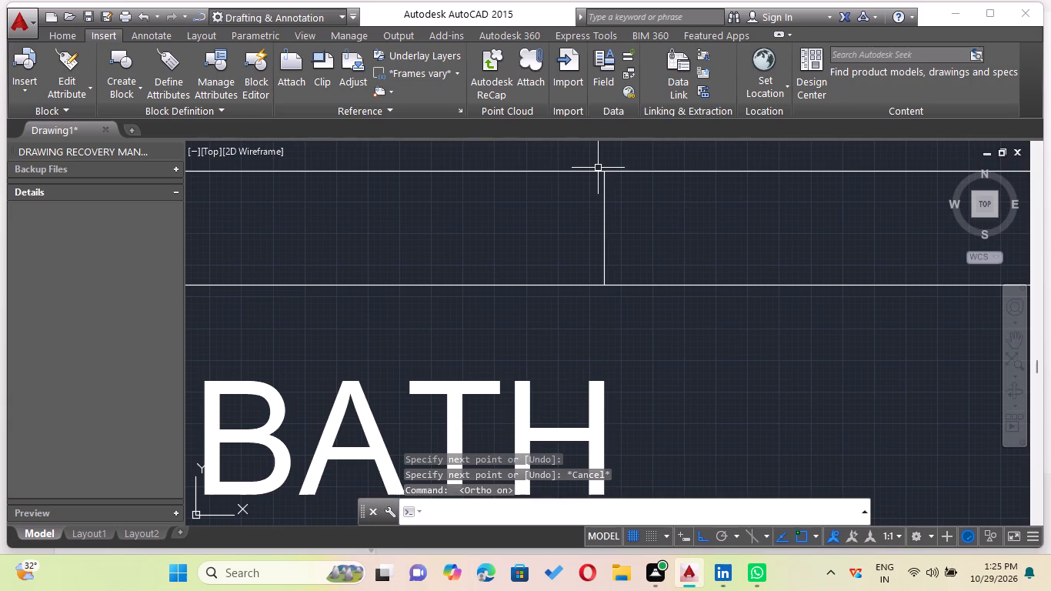
key("o")
key("Return")
type("1'")
key("Return")
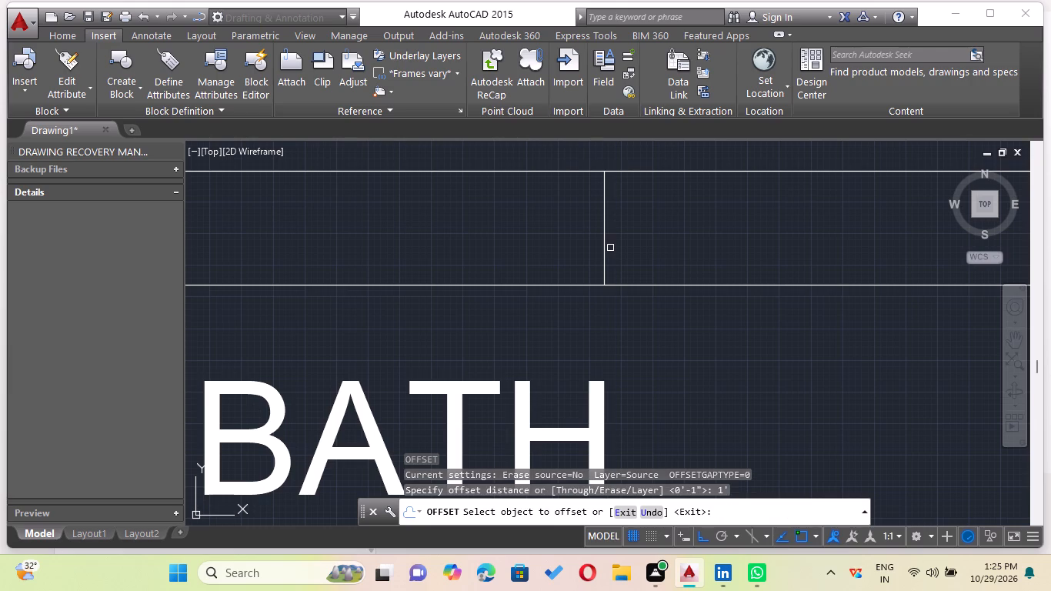
left_click_drag(601, 245, 612, 242)
left_click(638, 239)
left_click_drag(592, 230, 578, 229)
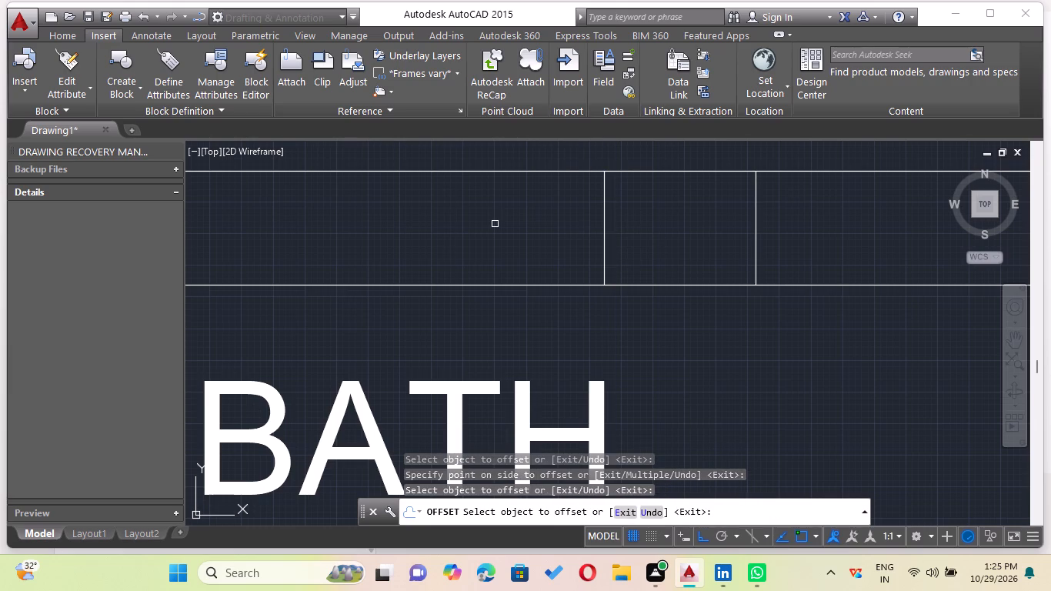
left_click_drag(604, 236, 596, 234)
left_click(563, 223)
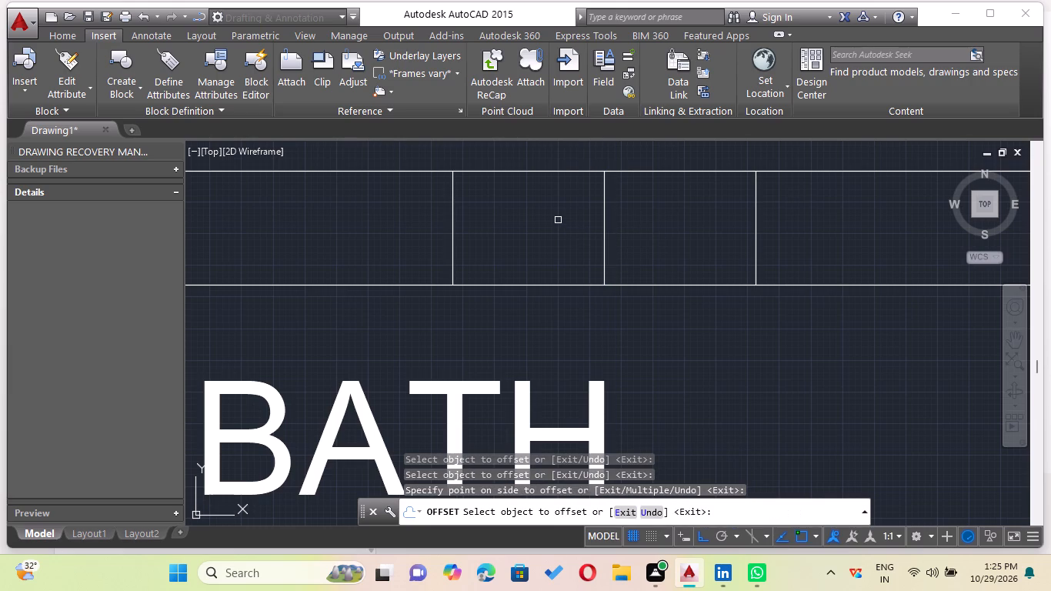
key("Escape")
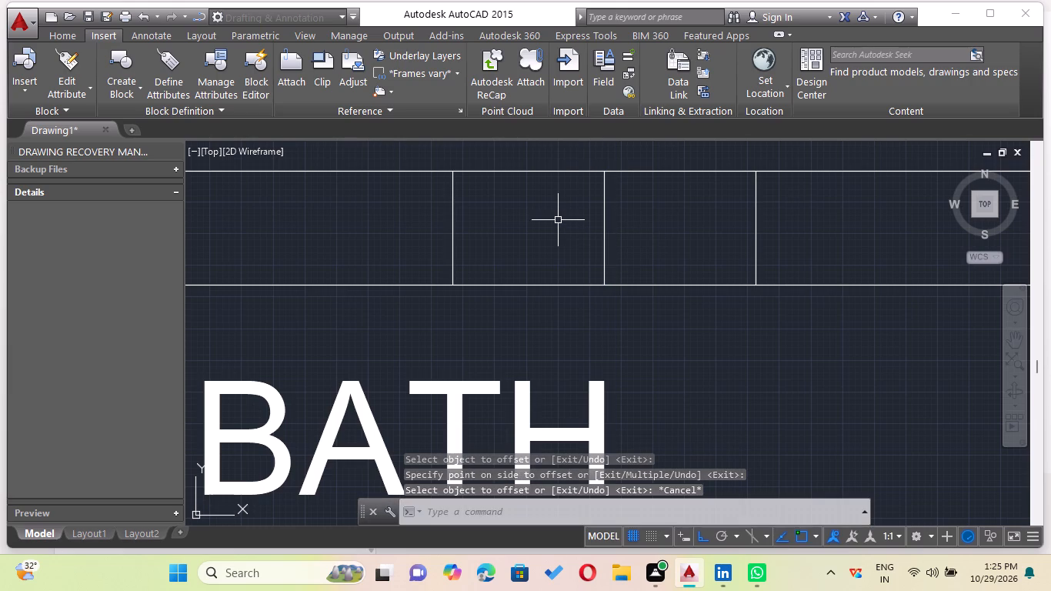
Draw a line joining the midpoints of the two window jambs in the bath's north wall.
key("l")
key("Return")
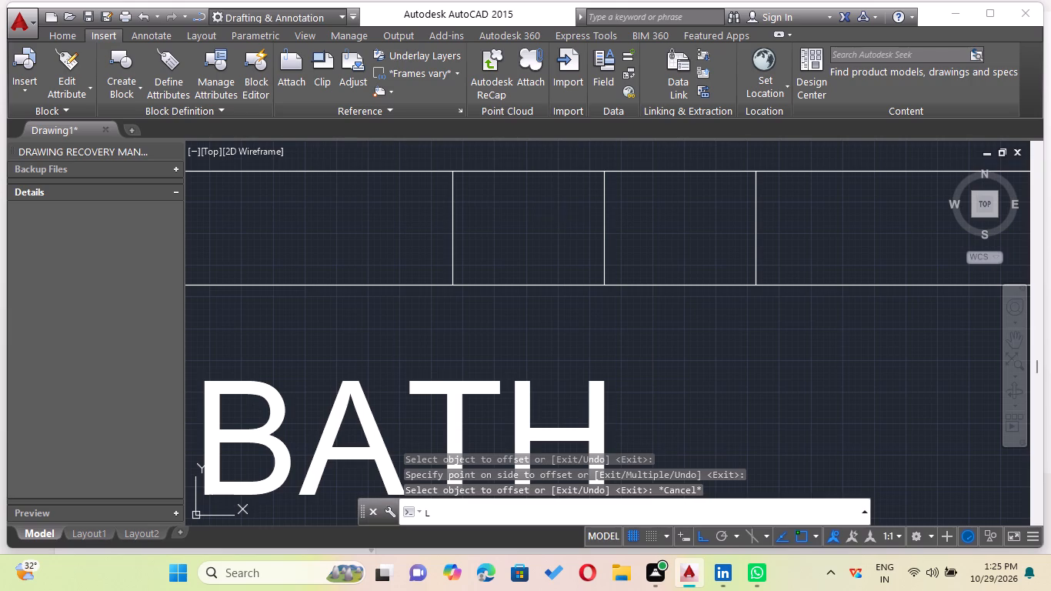
left_click(452, 225)
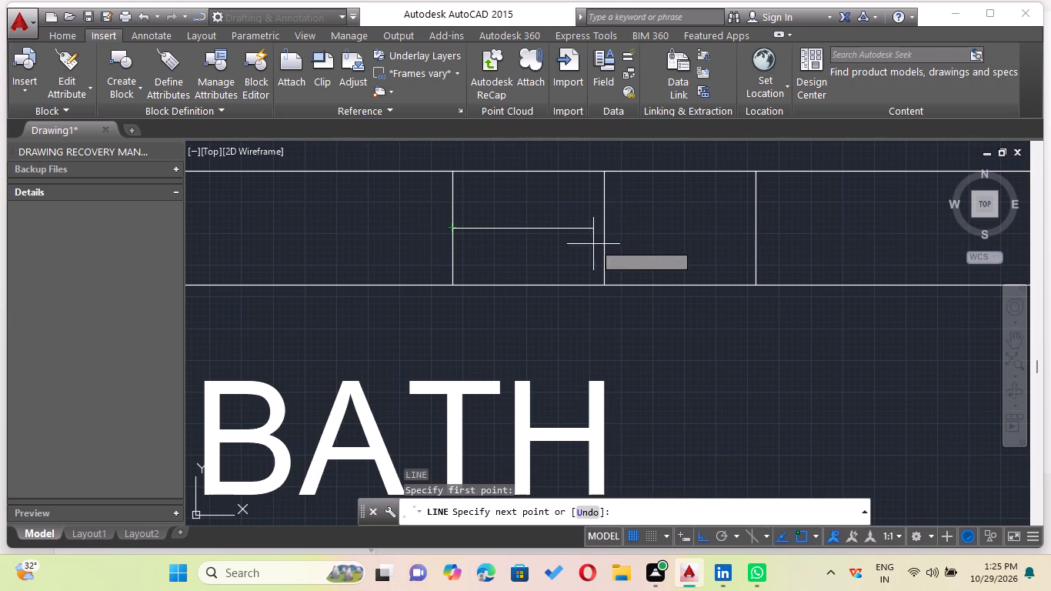
left_click(756, 227)
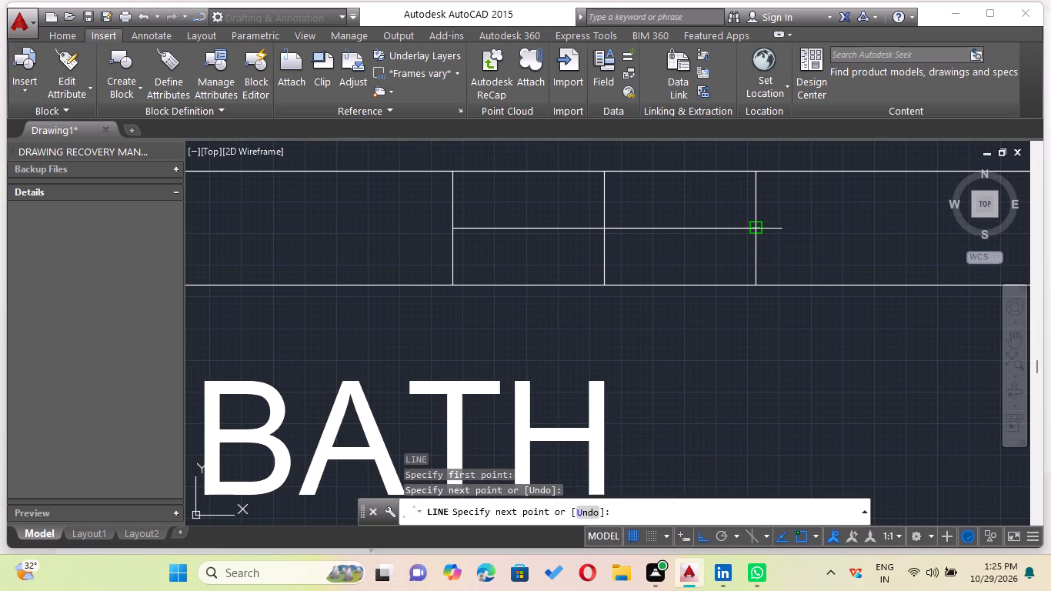
key("Escape")
Offset the window's horizontal centre line 1" to both sides to form the pane lines.
key("o")
key("Return")
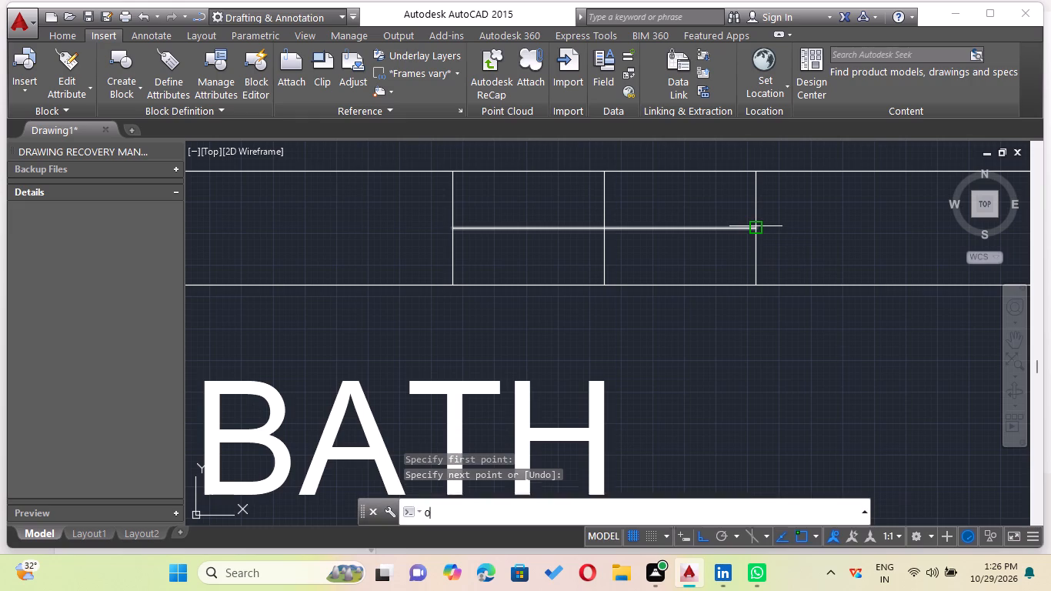
key("1")
key("shift+quotedbl")
key("Return")
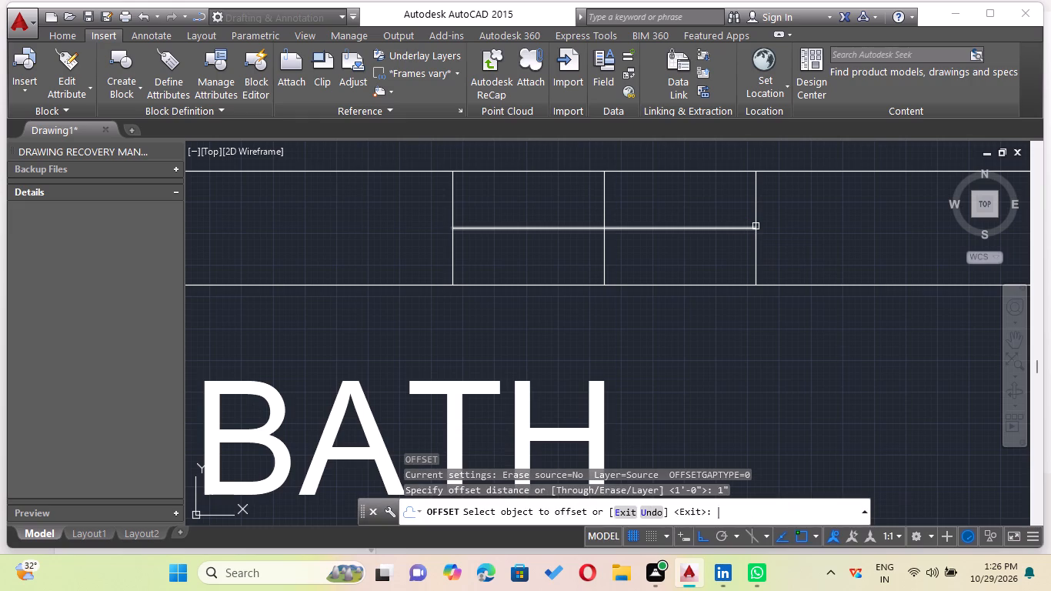
left_click_drag(669, 230, 666, 222)
left_click(662, 205)
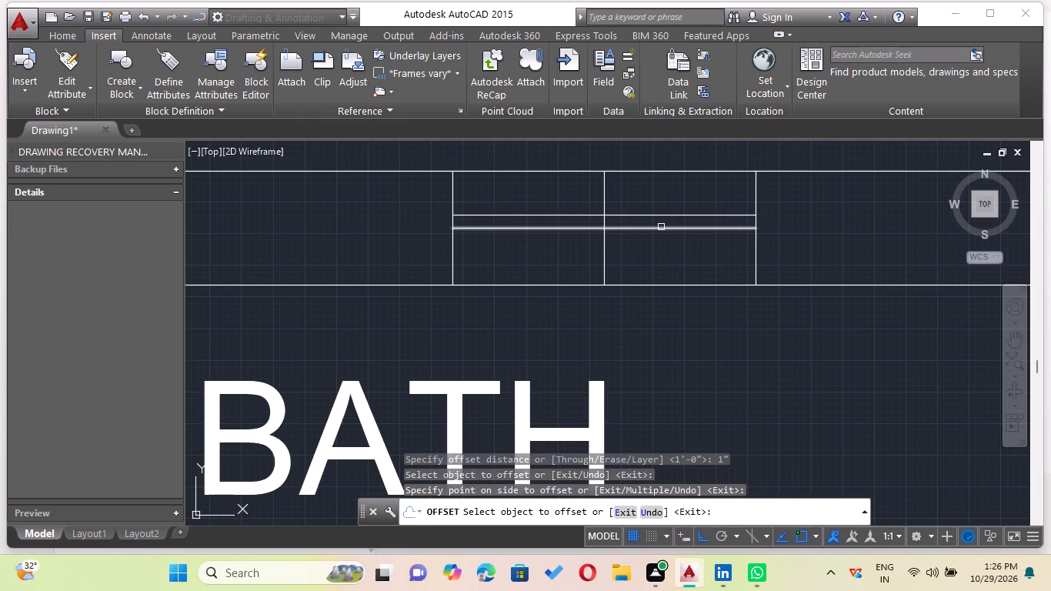
left_click(661, 227)
left_click(656, 260)
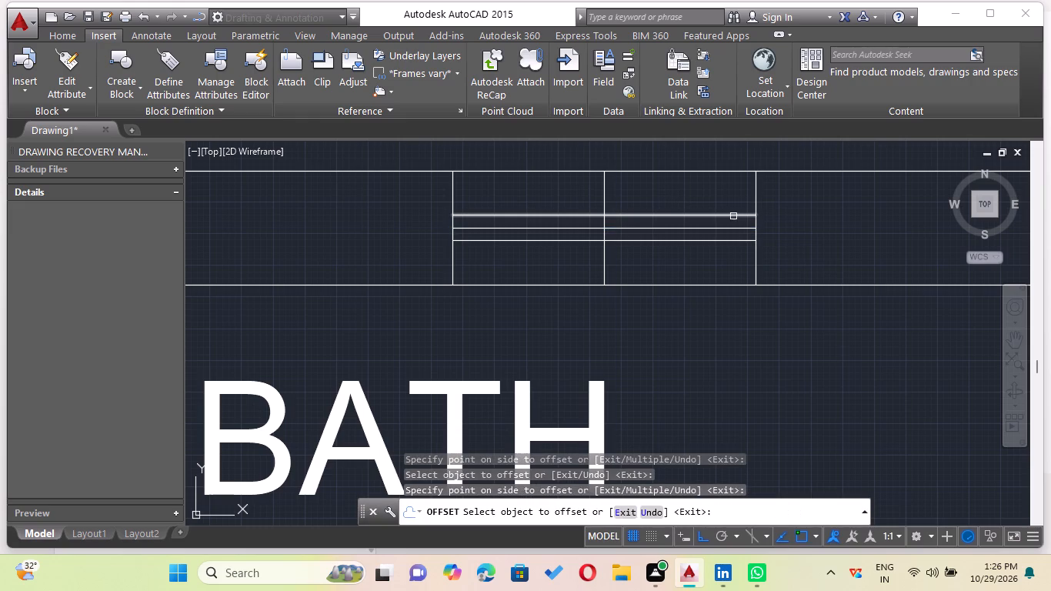
key("Escape")
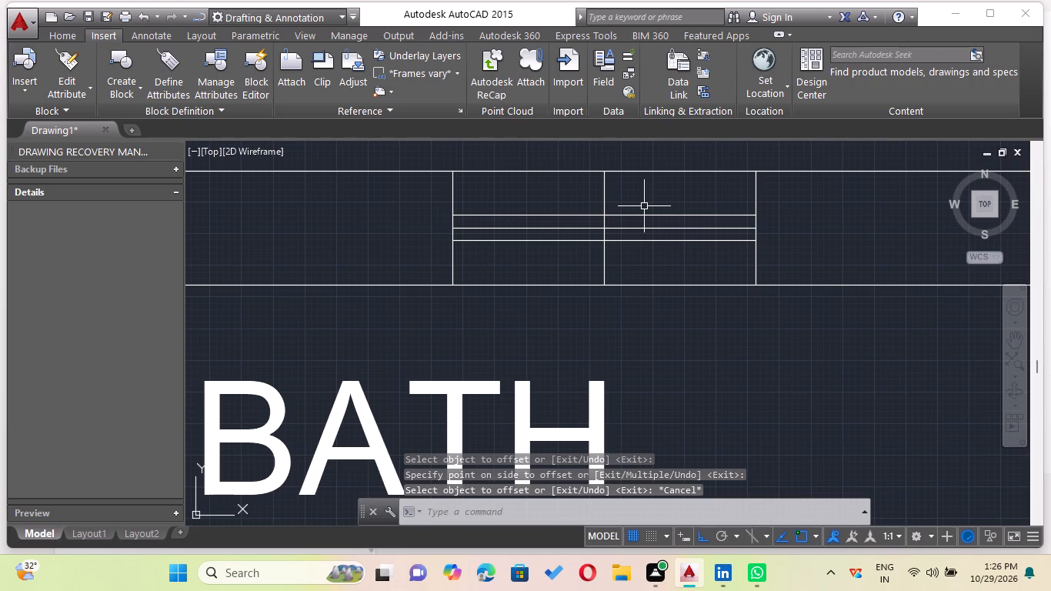
Delete the vertical and horizontal centre construction lines inside the new bath window.
left_click(606, 190)
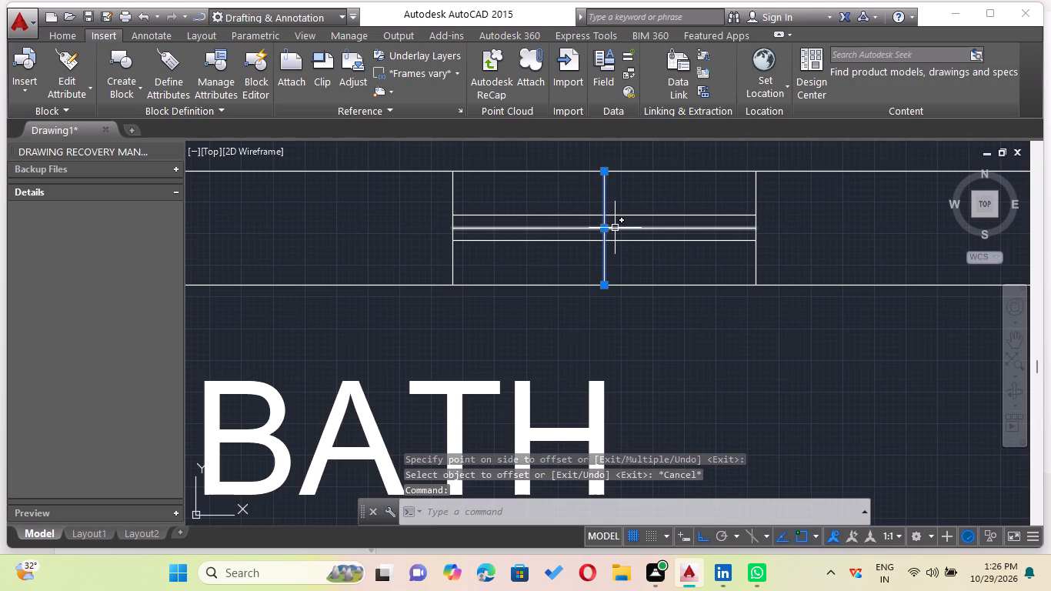
left_click(615, 228)
key("Delete")
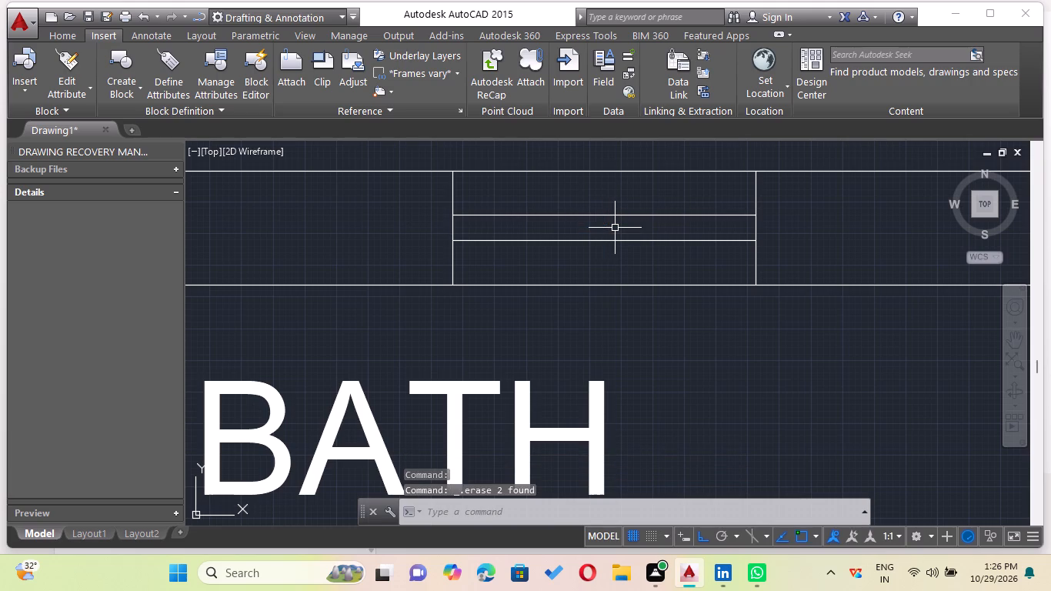
Copy the 8'X4'6" bath's window straight west into the north wall of the 5'X4'6" bath, using its top corner as base point.
scroll(596, 235, "down", 5)
scroll(547, 269, "up", 1)
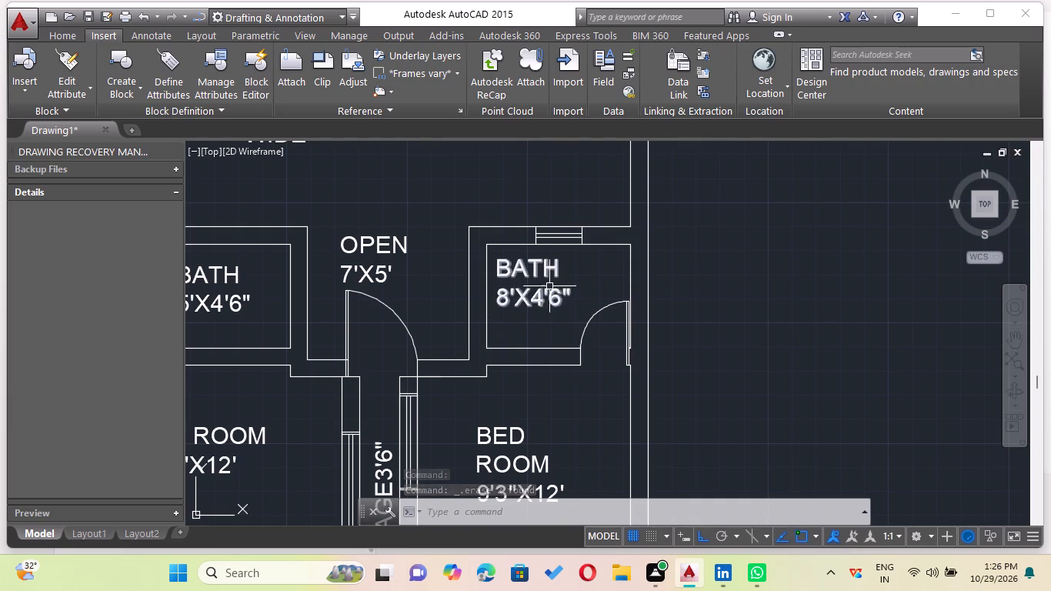
middle_click_drag(539, 297, 594, 293)
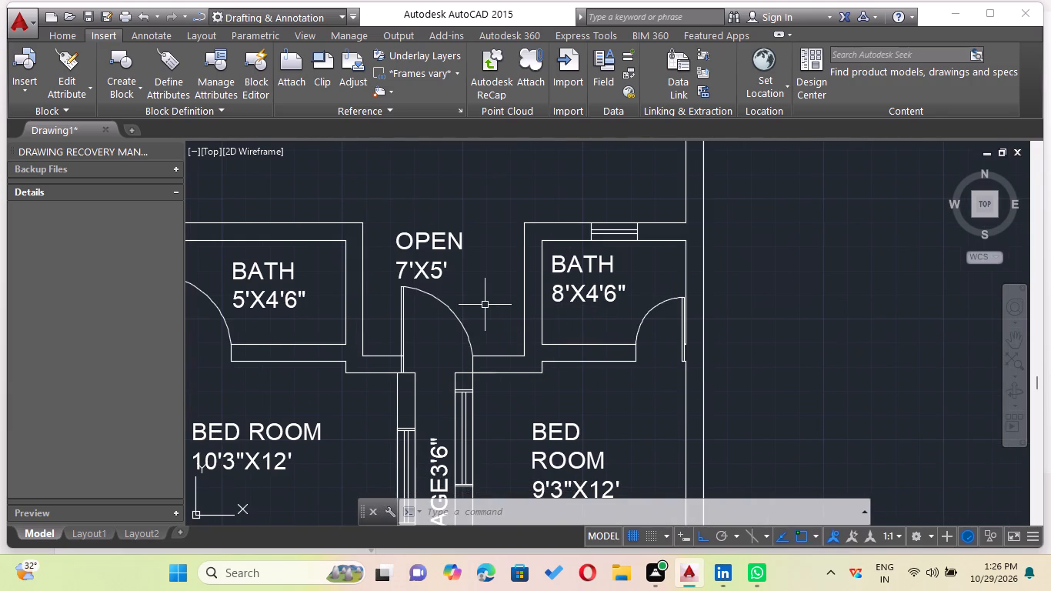
scroll(454, 326, "down", 2)
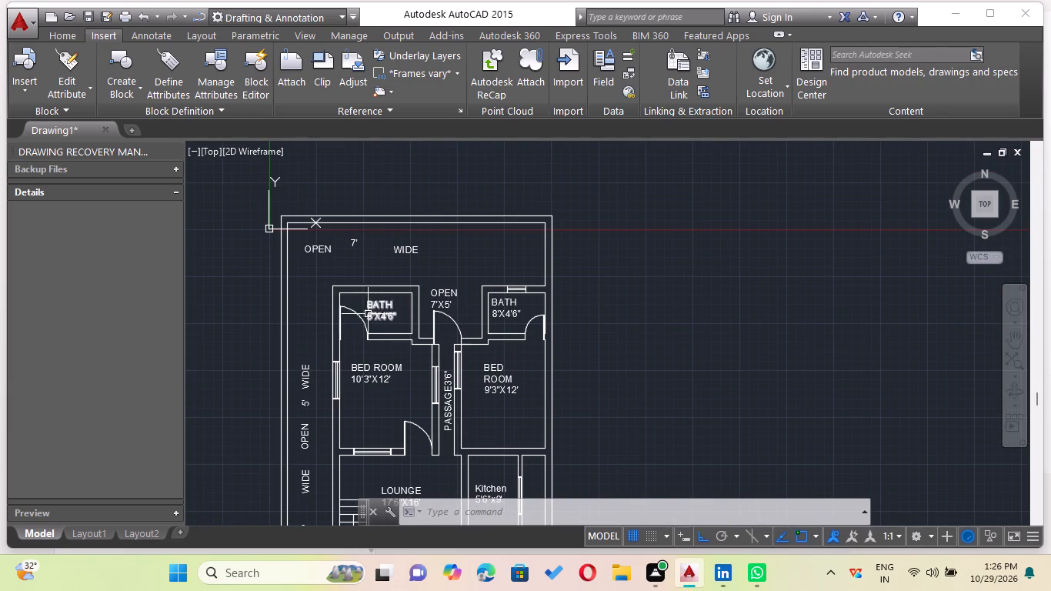
scroll(496, 276, "up", 2)
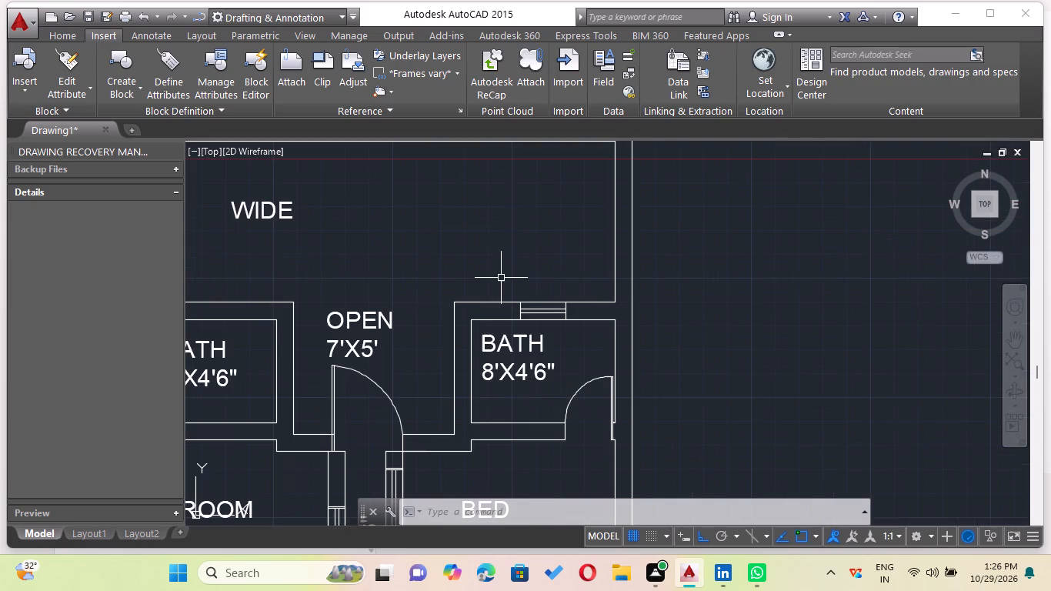
left_click(504, 274)
left_click(589, 335)
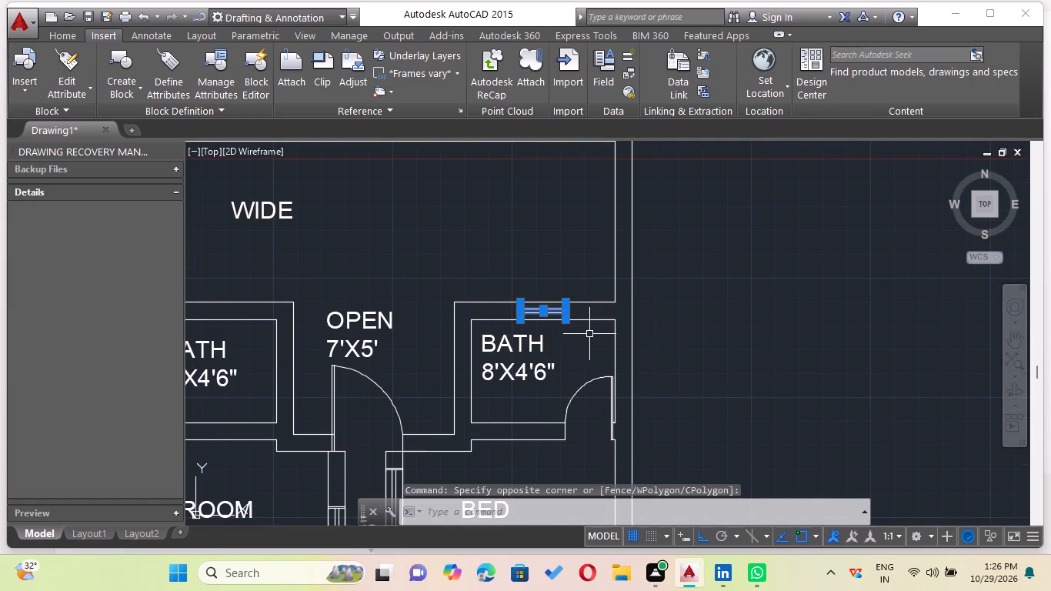
type("CO")
key("Return")
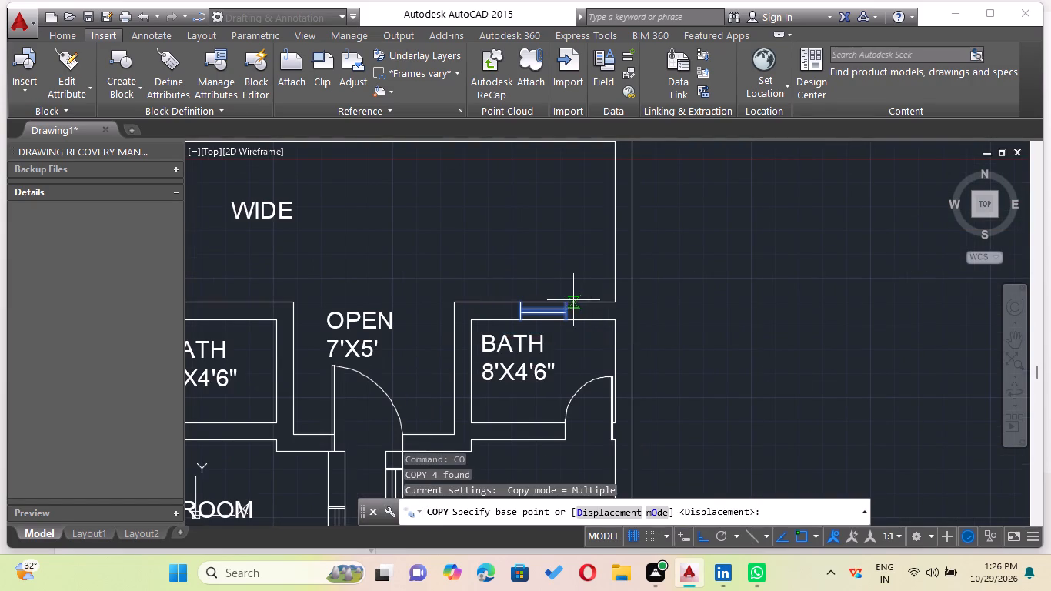
left_click_drag(566, 299, 532, 295)
middle_click_drag(325, 299, 489, 346)
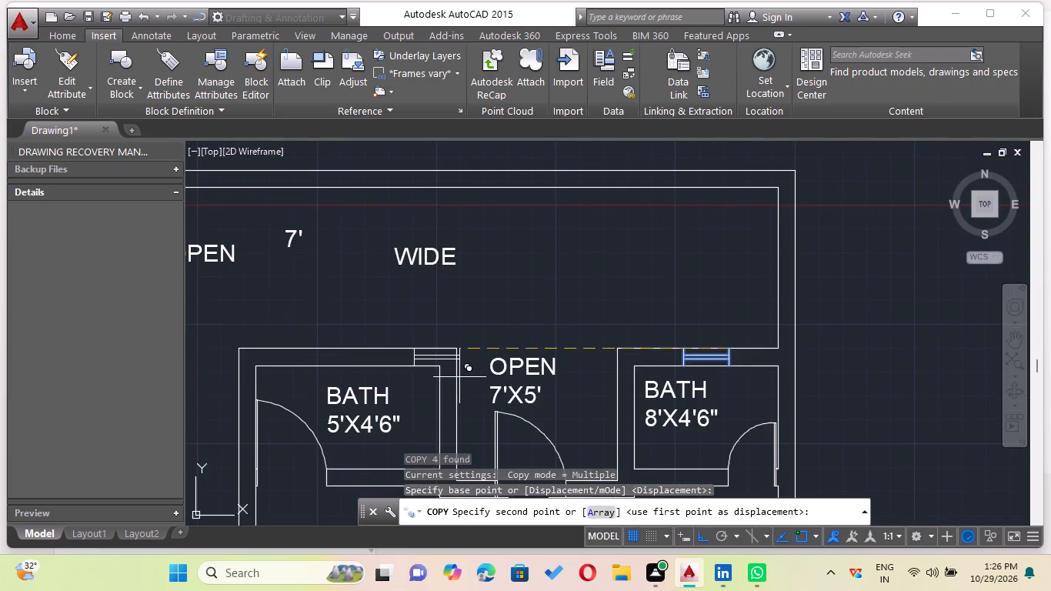
scroll(369, 375, "up", 2)
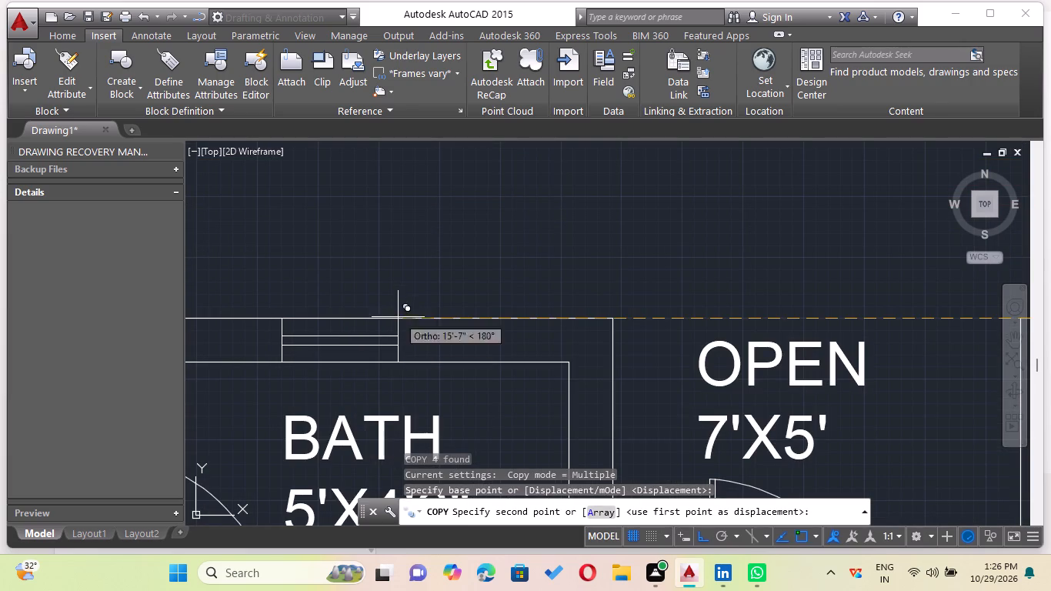
left_click(398, 321)
scroll(484, 306, "down", 3)
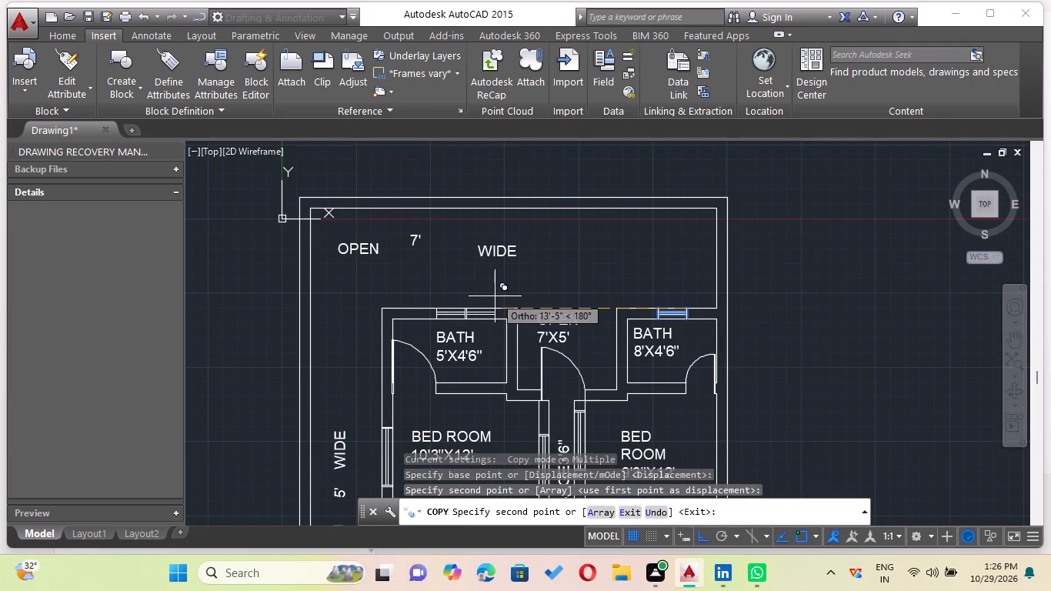
key("Escape")
Look over the whole floor plan from the rear baths to the gate for walls that still lack windows.
scroll(493, 288, "down", 1)
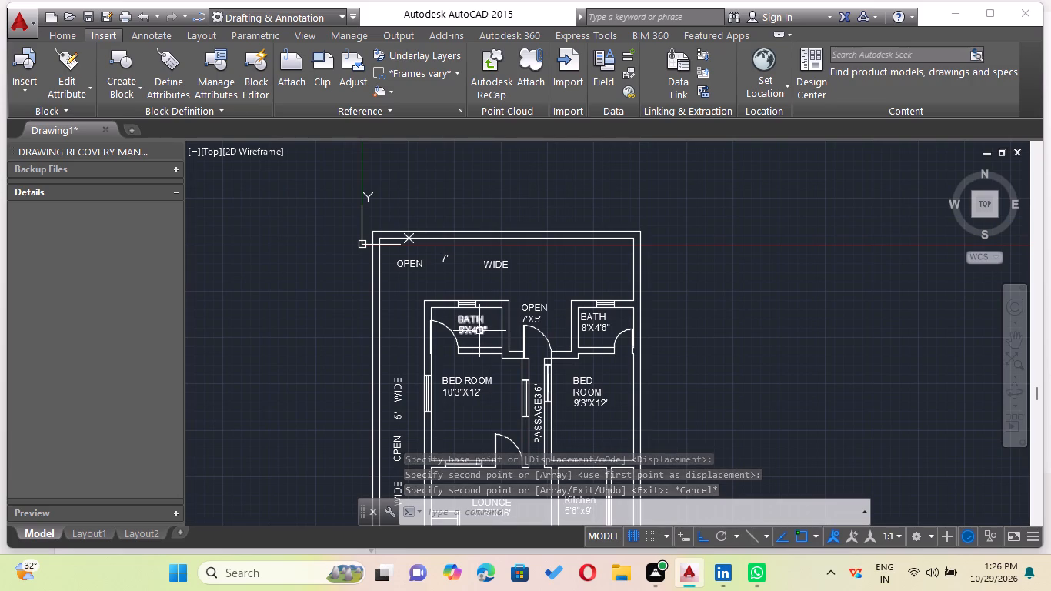
scroll(508, 309, "down", 1)
scroll(506, 324, "up", 1)
scroll(506, 324, "down", 1)
middle_click_drag(506, 324, 505, 322)
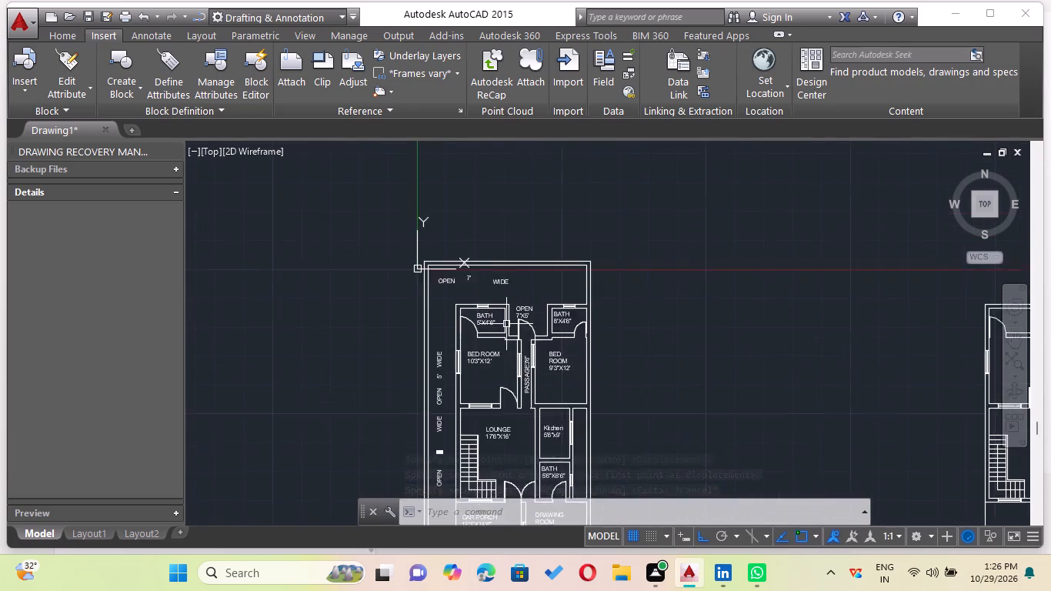
middle_click_drag(505, 322, 428, 235)
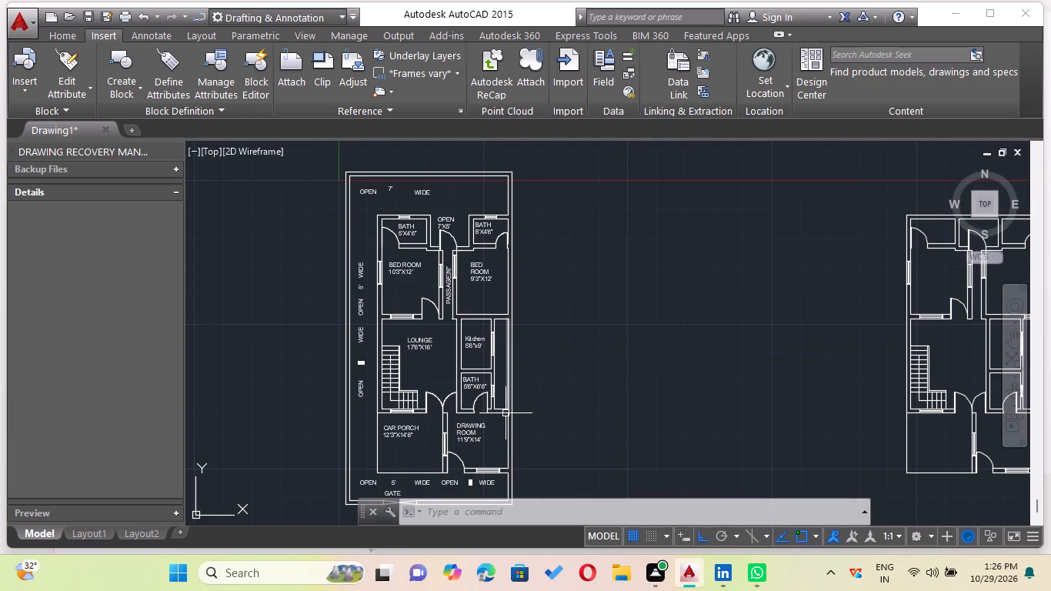
middle_click_drag(559, 460, 505, 383)
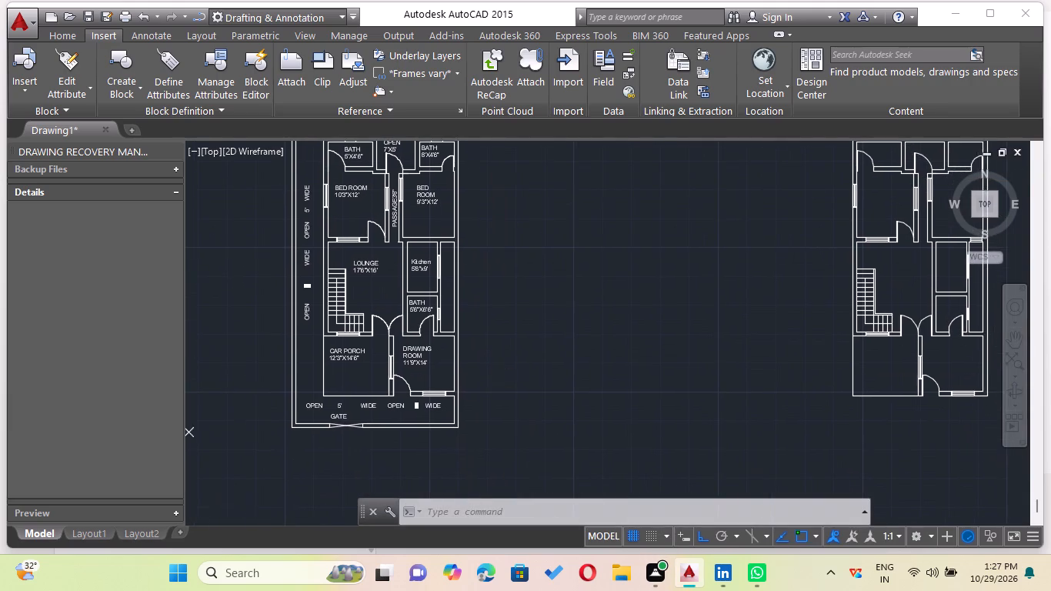
scroll(400, 301, "up", 4)
scroll(550, 380, "down", 2)
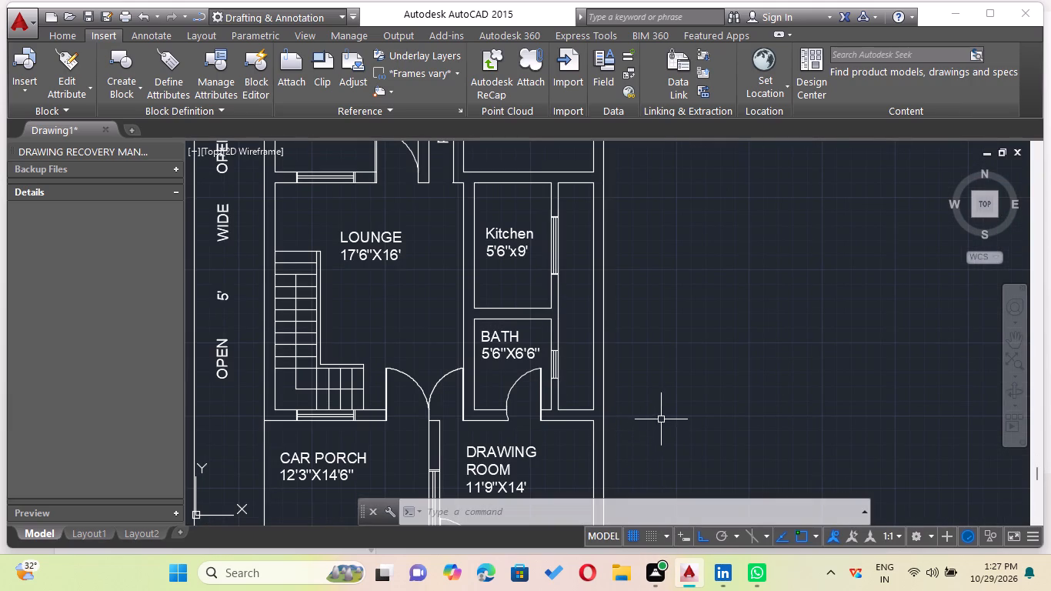
Draw a line across the bedroom's south wall at the midpoint of the narrow shaft east of the kitchen.
middle_click_drag(640, 319, 598, 349)
scroll(532, 197, "up", 3)
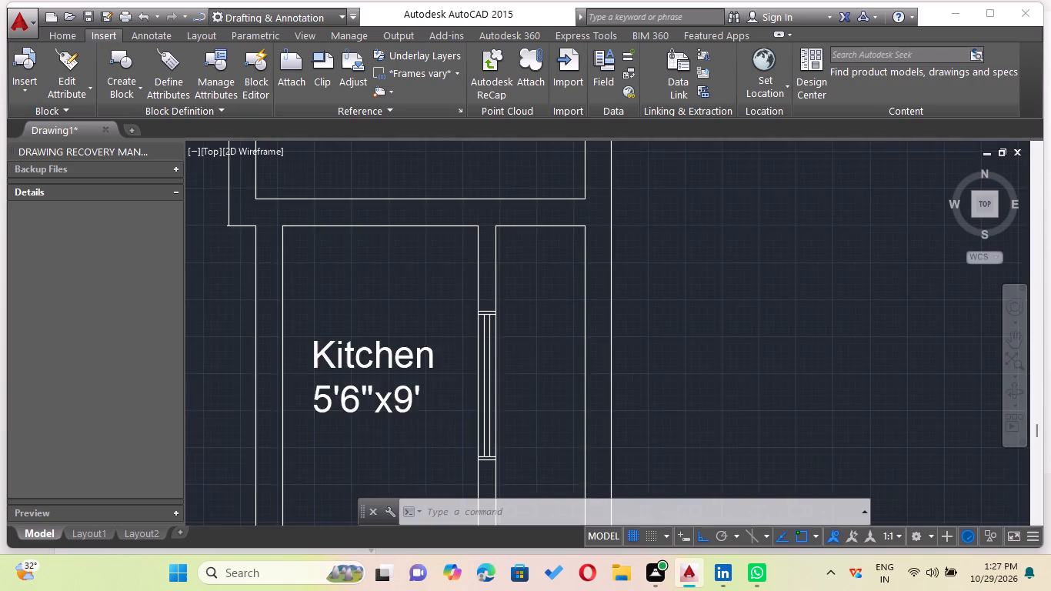
scroll(539, 282, "down", 3)
scroll(536, 294, "up", 2)
key("l")
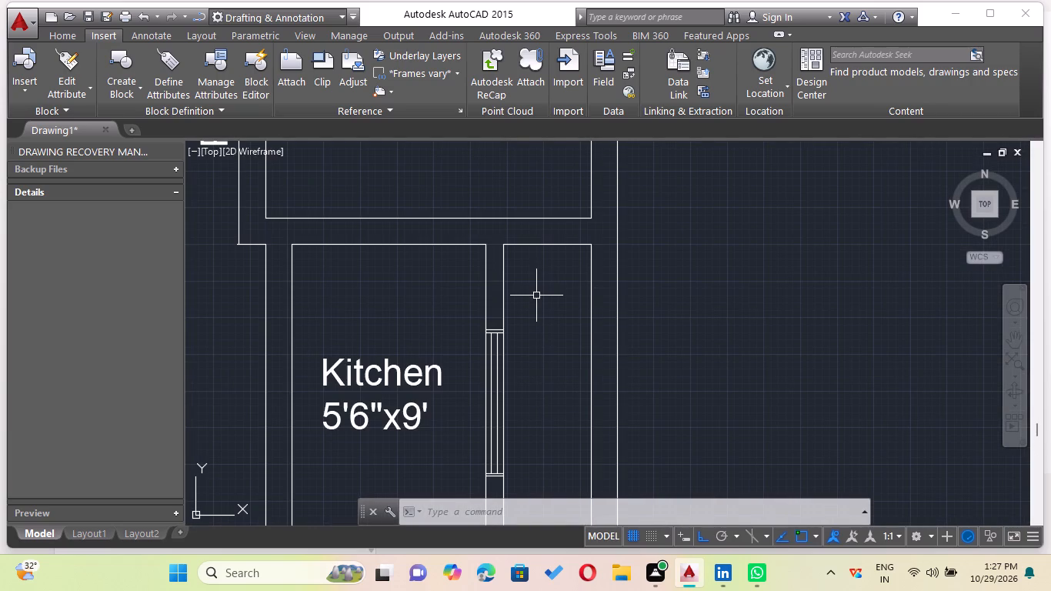
key("Return")
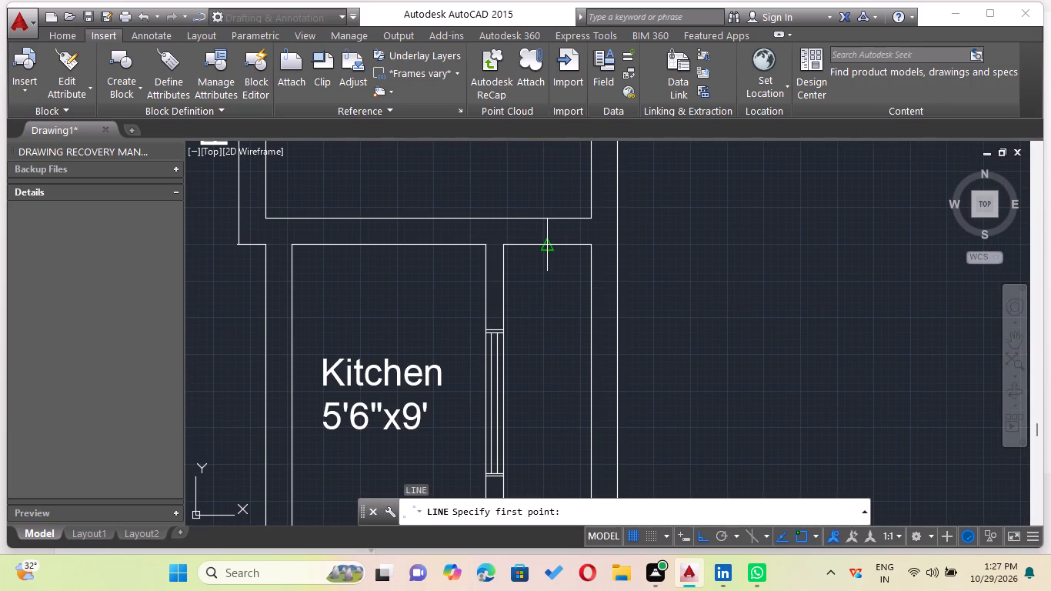
left_click(543, 244)
scroll(544, 218, "up", 2)
left_click(542, 216)
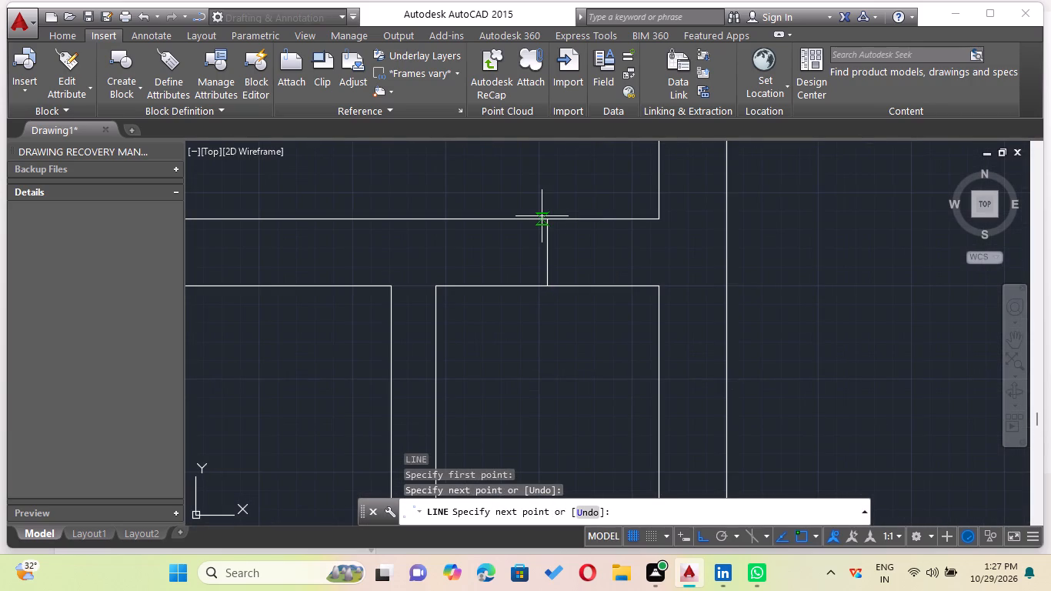
key("Escape")
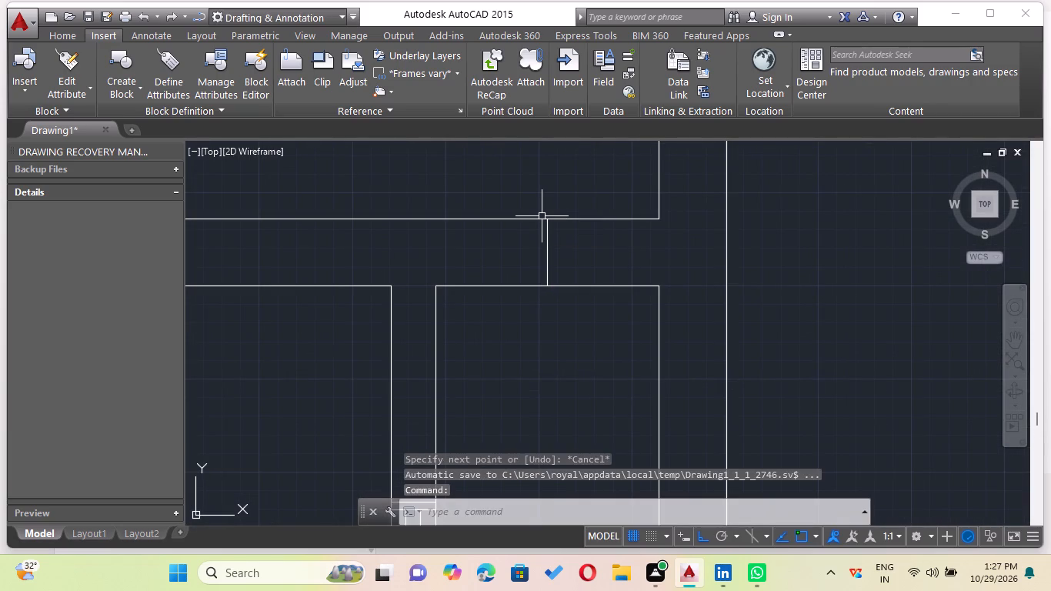
Draw jamb lines across the same wall at the shaft's east and west inner corners.
key("l")
key("Return")
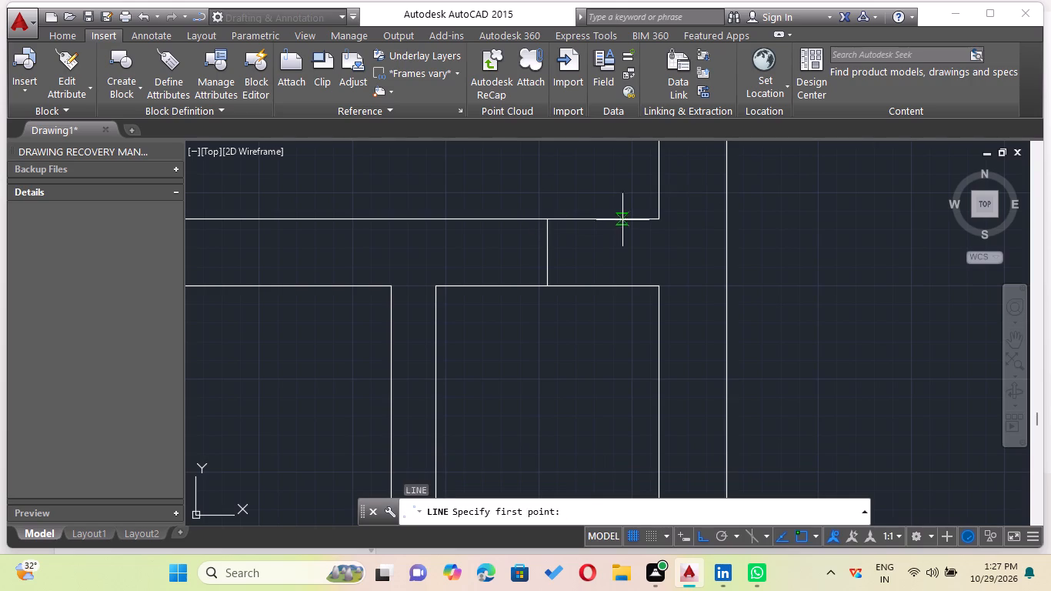
left_click(658, 219)
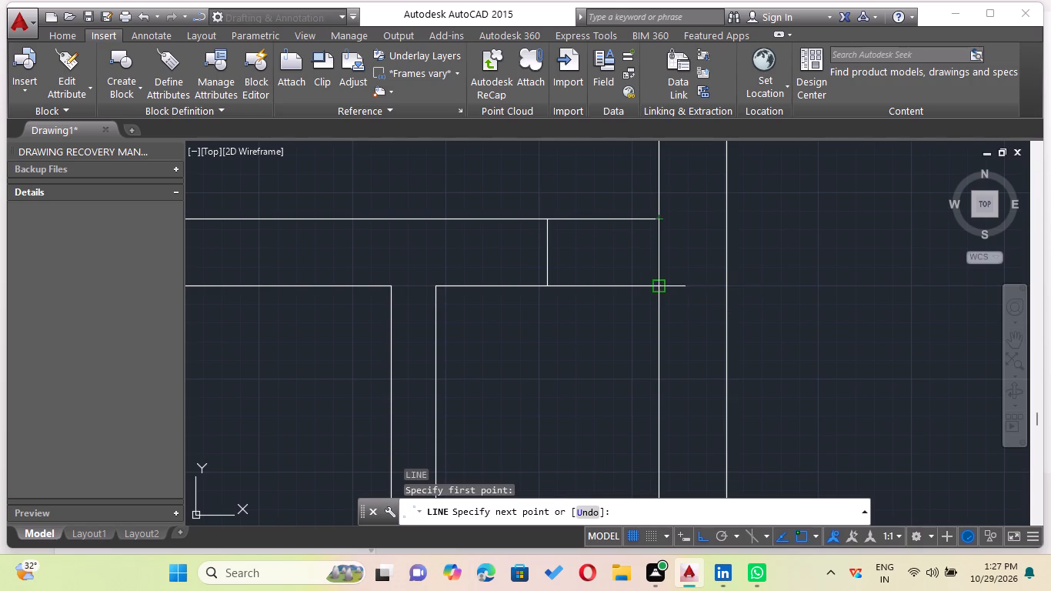
left_click(656, 283)
key("Escape")
key("l")
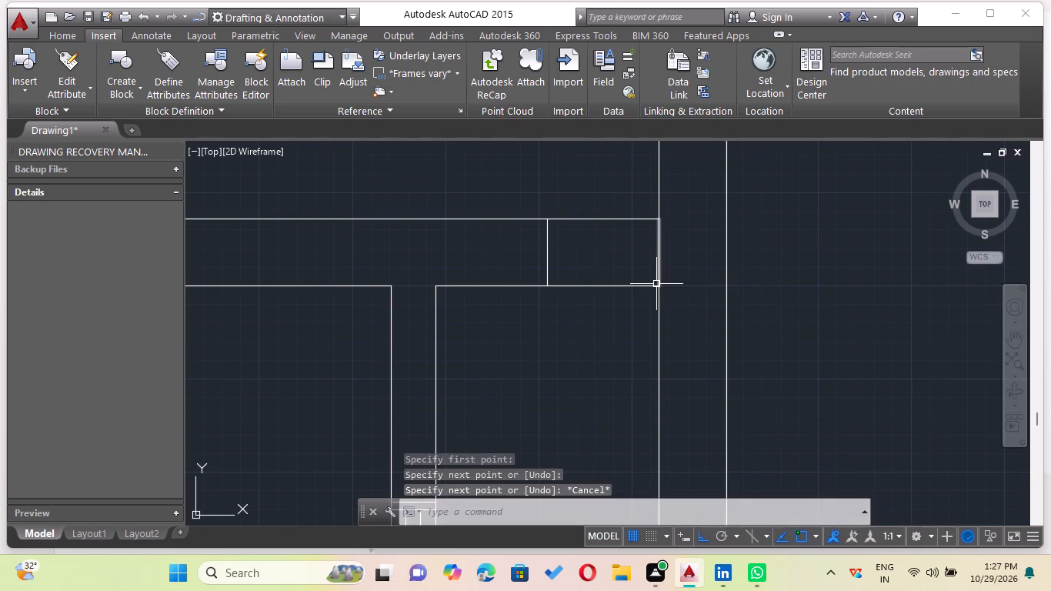
key("Return")
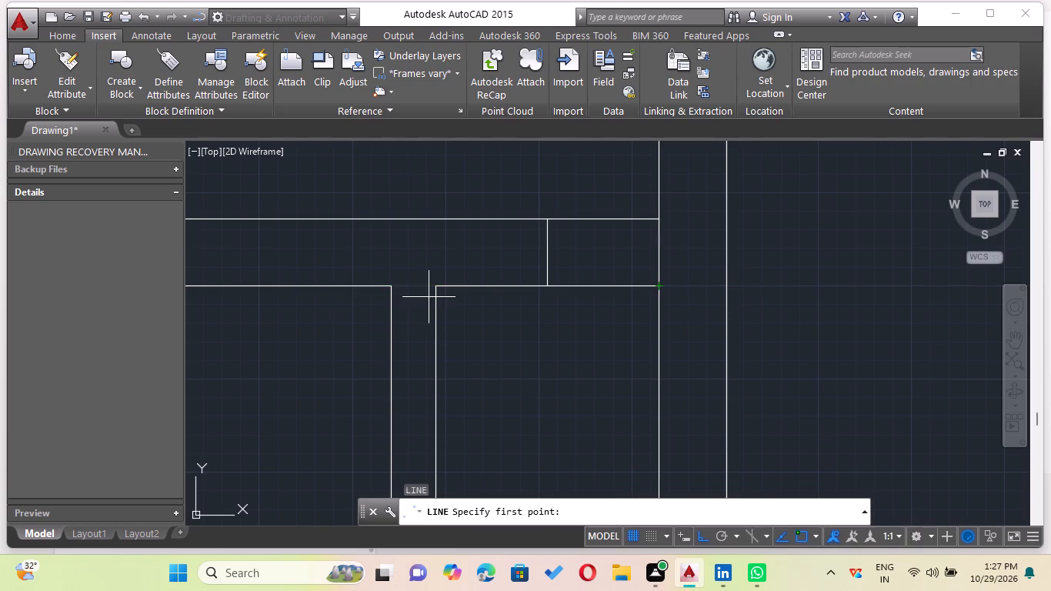
left_click(435, 282)
left_click(435, 217)
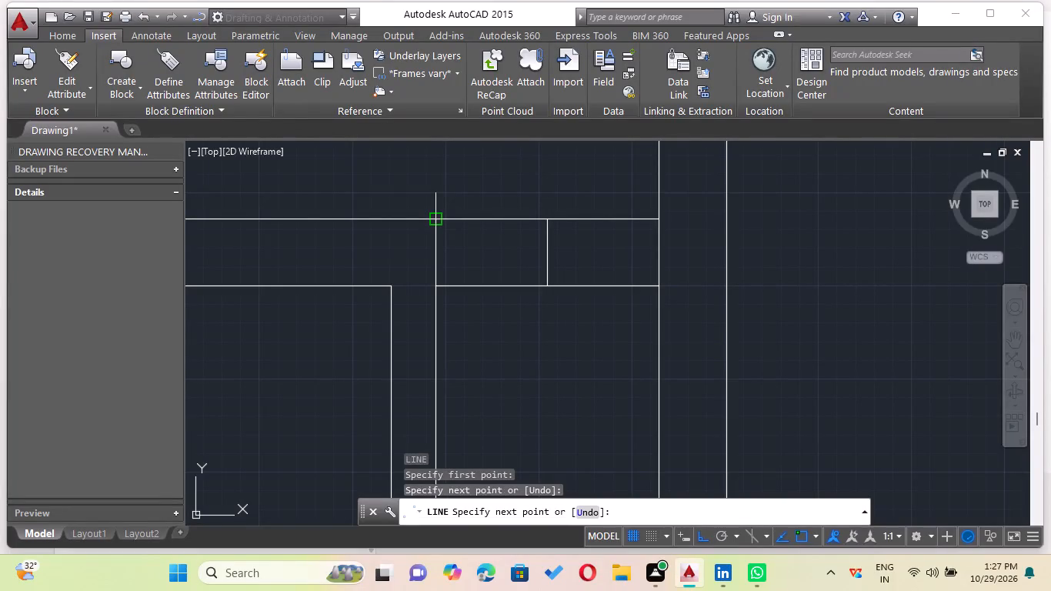
key("Escape")
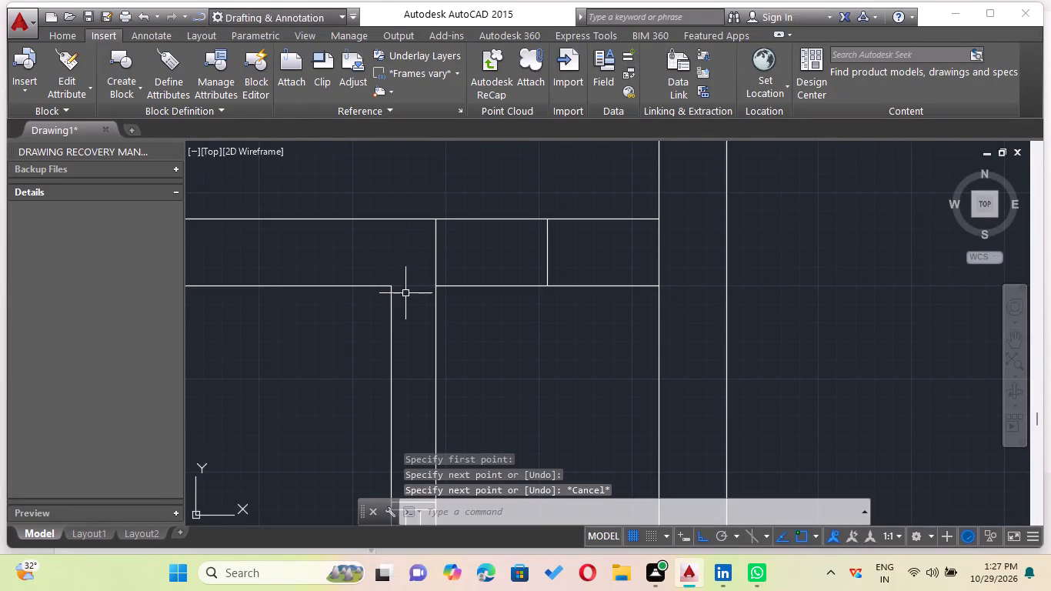
Draw a horizontal centre line joining the midpoints of the two jambs above the shaft.
key("l")
key("Return")
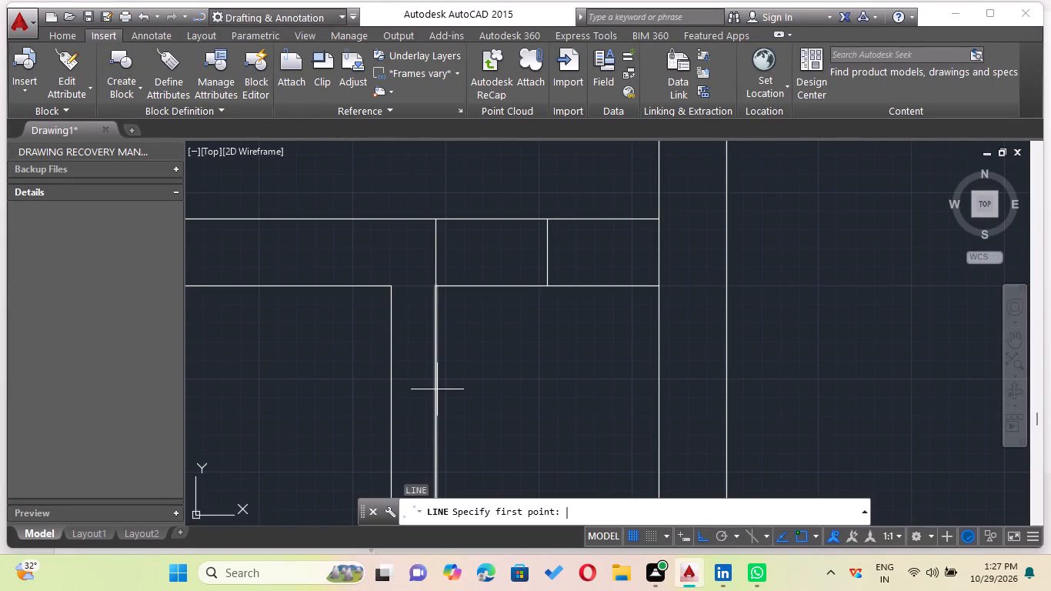
left_click_drag(434, 252, 460, 252)
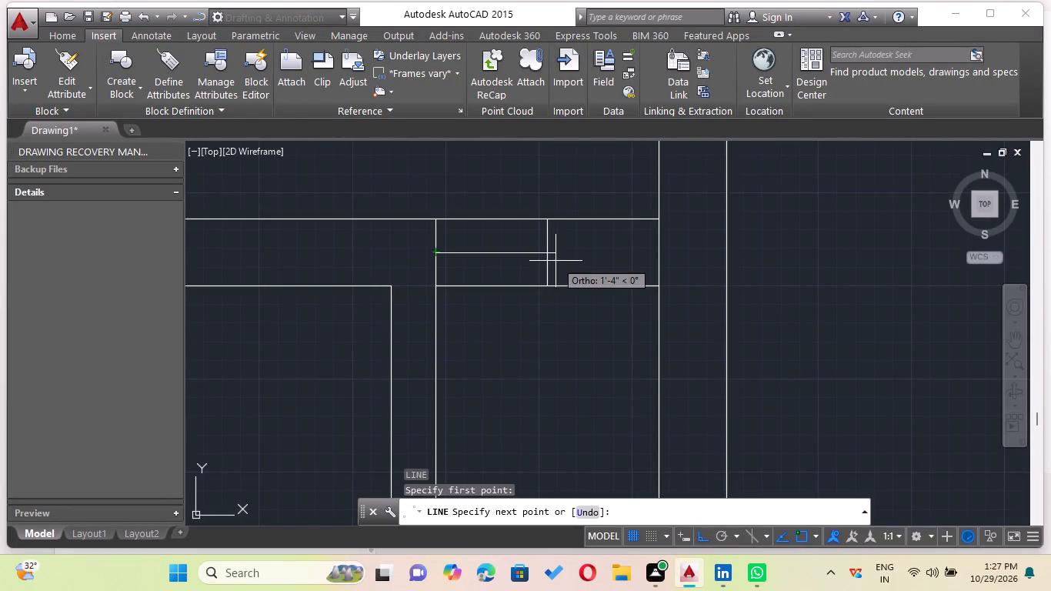
left_click(658, 251)
key("Escape")
Offset the horizontal centre line 1" to both sides to form the shaft window's pane lines.
key("o")
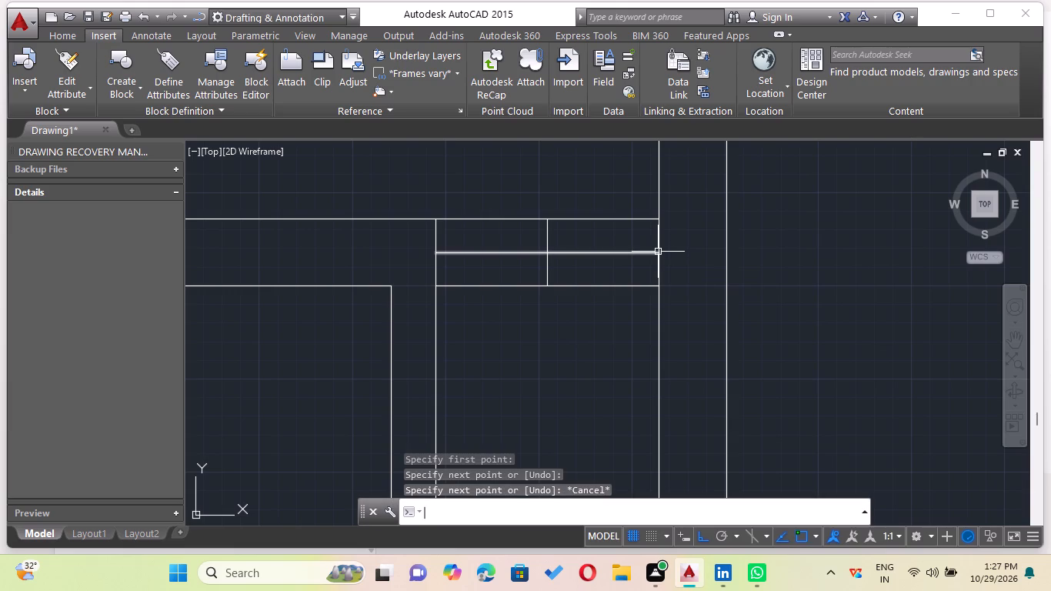
key("Return")
key("1")
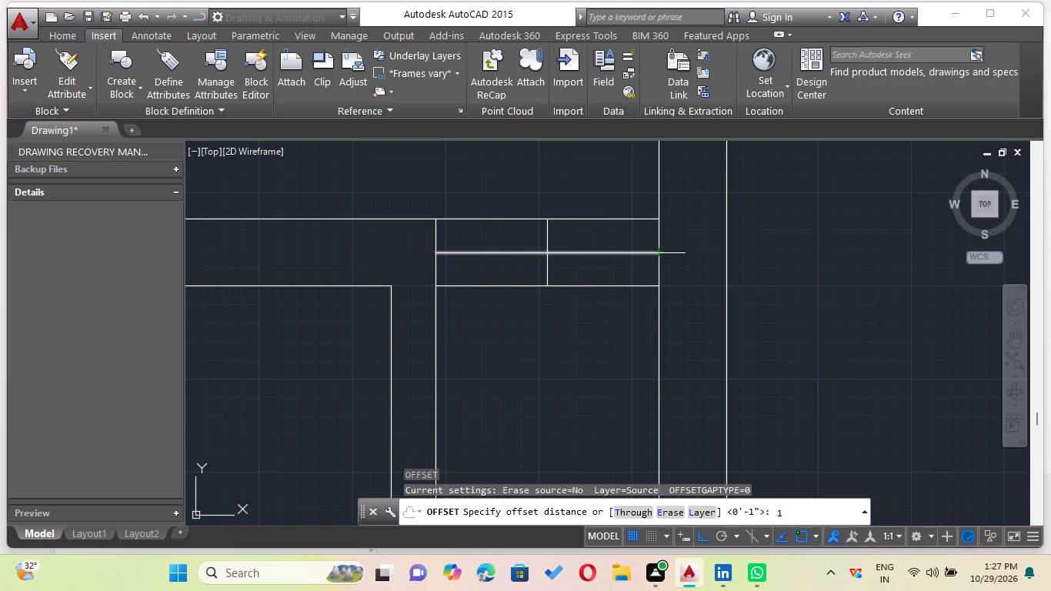
key("shift+quotedbl")
key("Return")
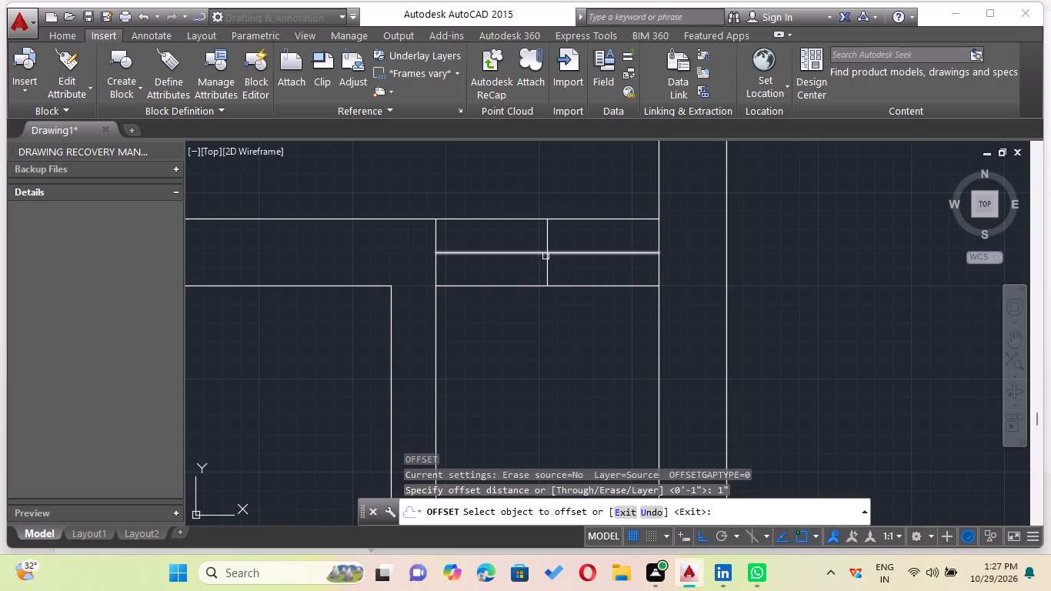
left_click(596, 253)
left_click(594, 226)
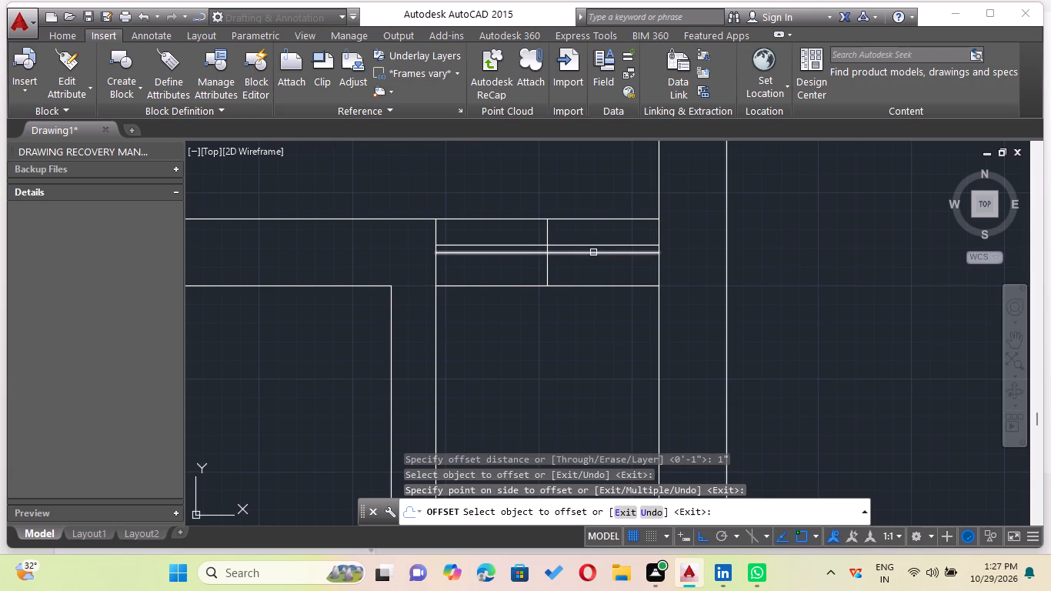
left_click(593, 255)
left_click(594, 289)
key("Escape")
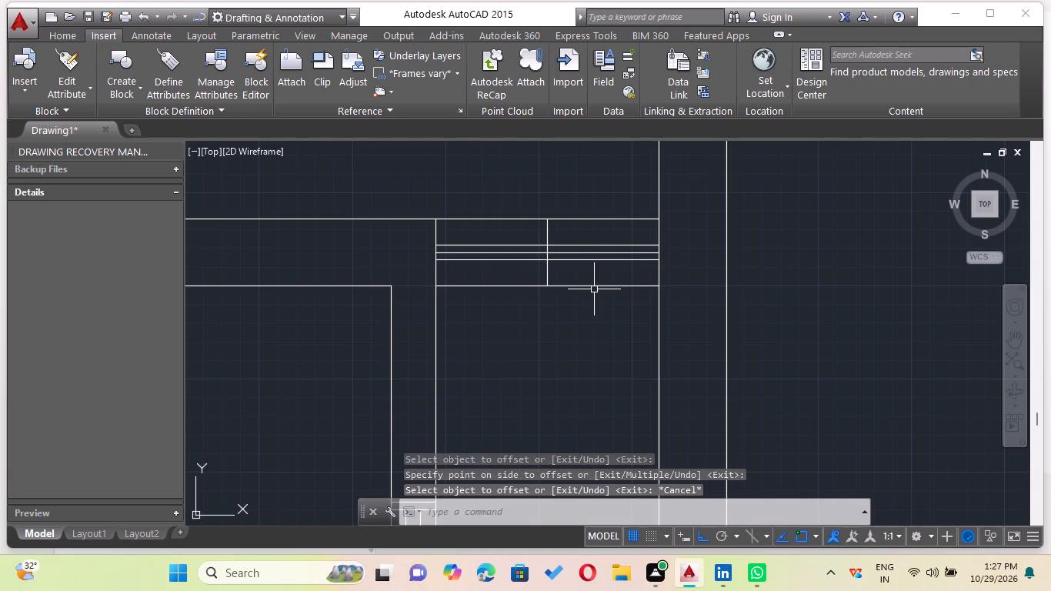
Delete the vertical and horizontal centre construction lines inside the new shaft window.
scroll(552, 224, "up", 2)
left_click(537, 236)
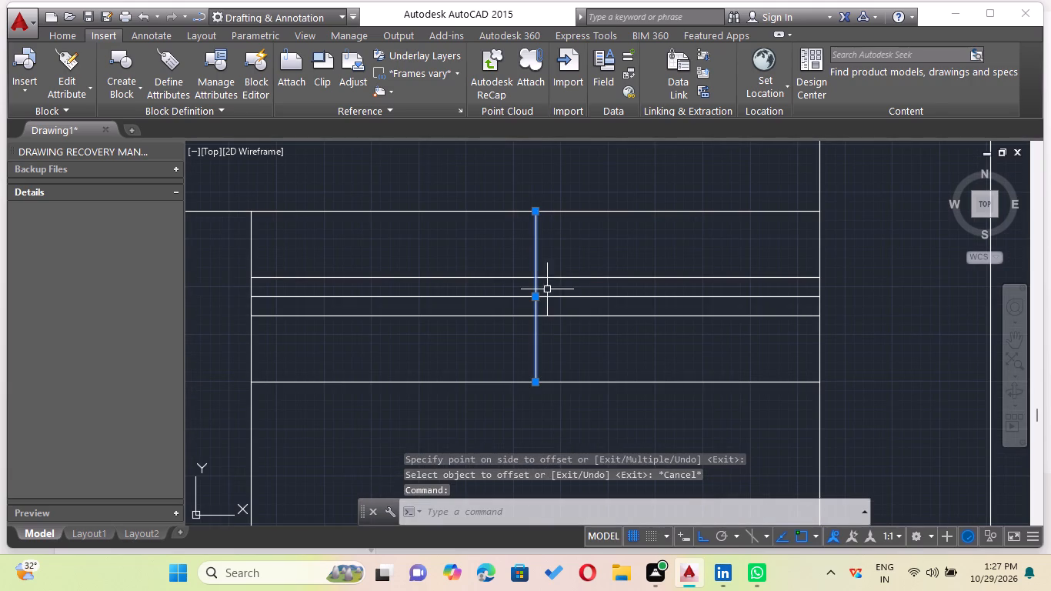
left_click(582, 300)
key("Delete")
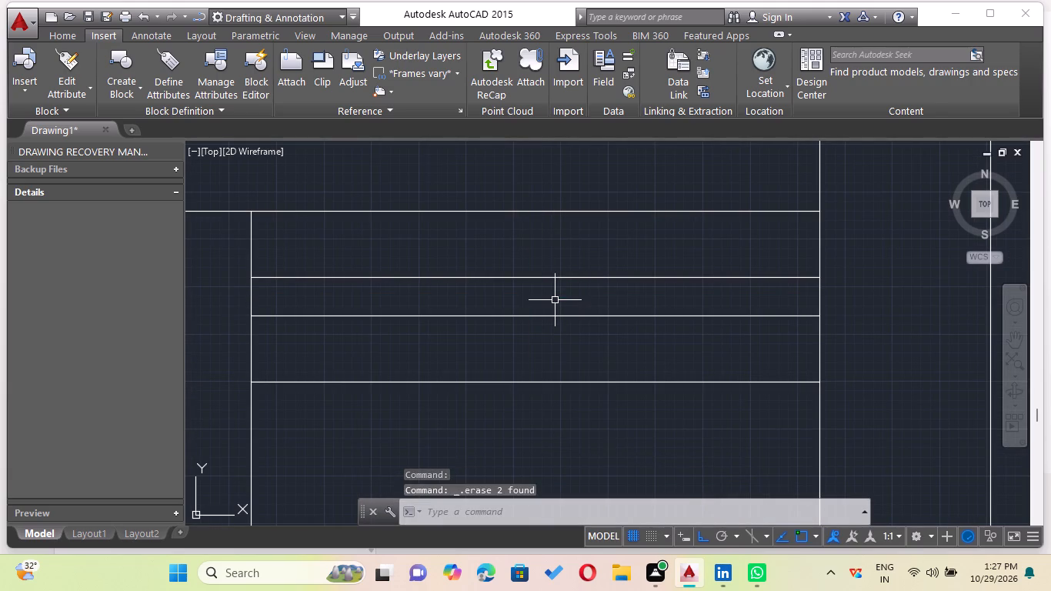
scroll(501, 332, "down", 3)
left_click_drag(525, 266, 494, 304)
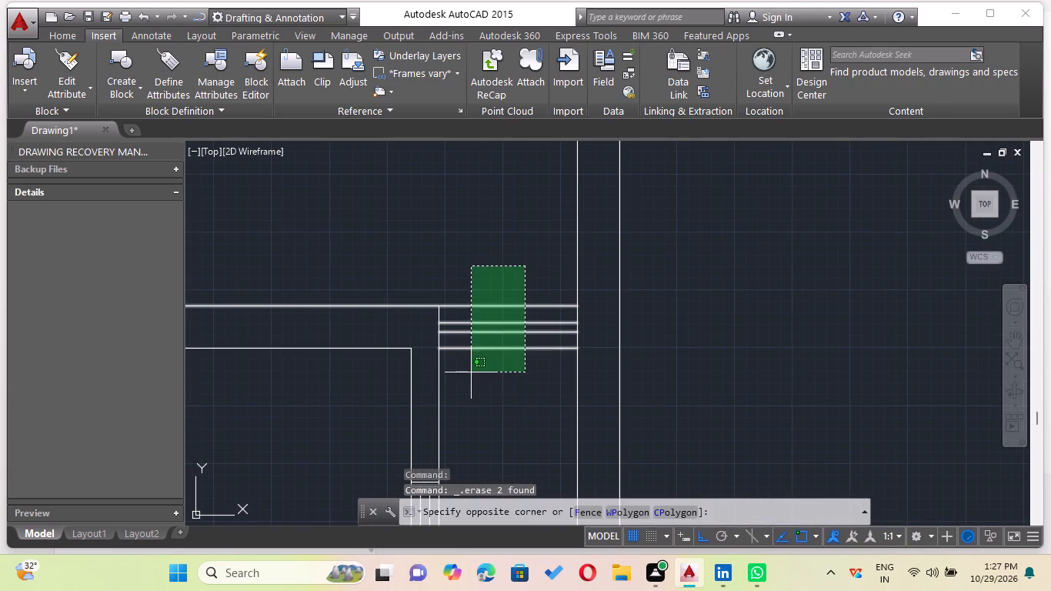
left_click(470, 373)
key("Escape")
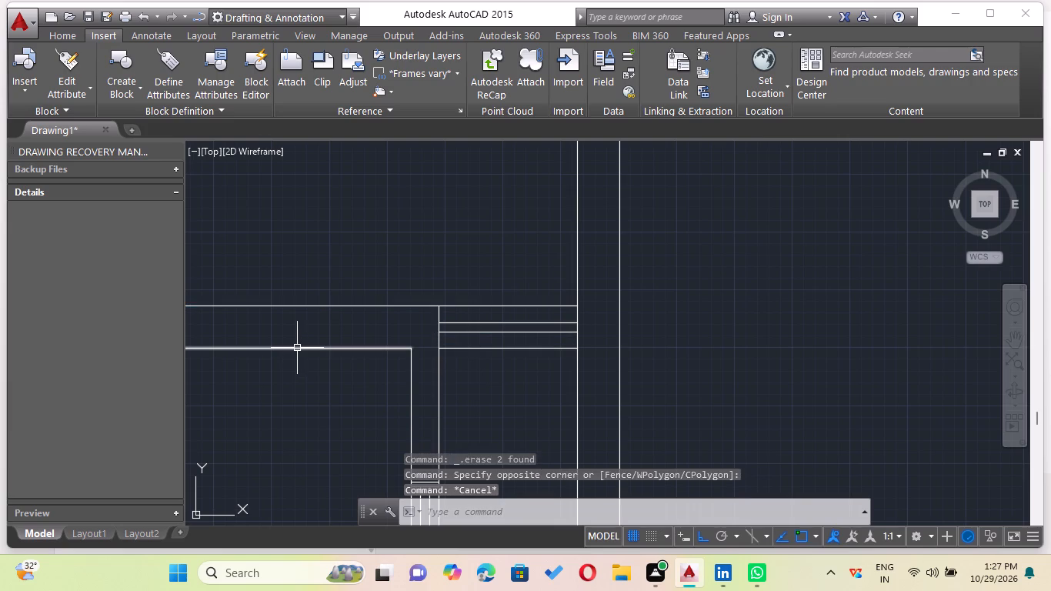
Copy the shaft window from the shaft's north end to its south end, in the wall above the drawing room.
left_click_drag(407, 259, 422, 269)
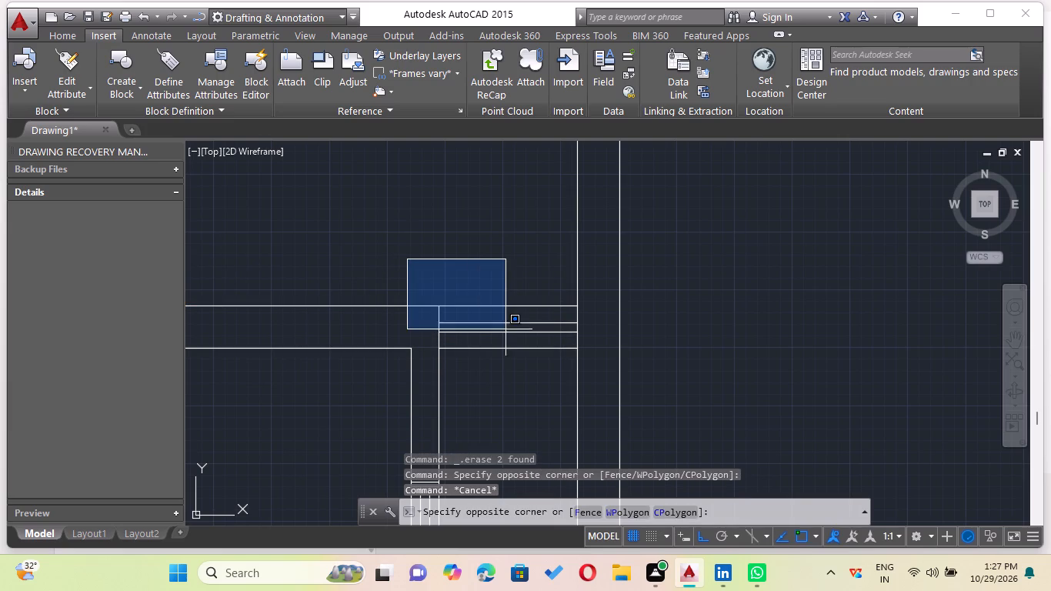
left_click(605, 372)
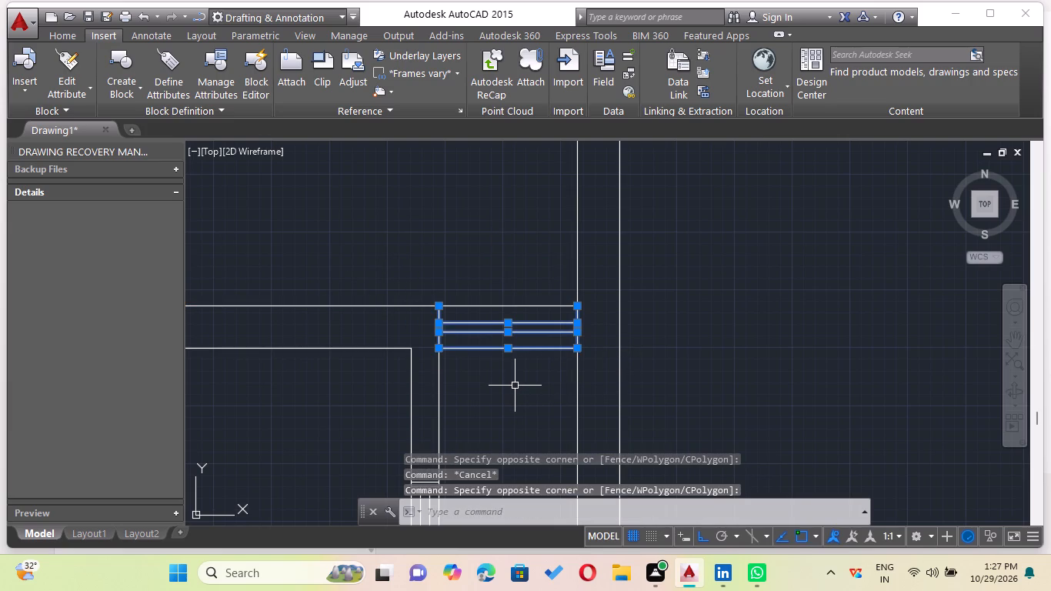
key("c")
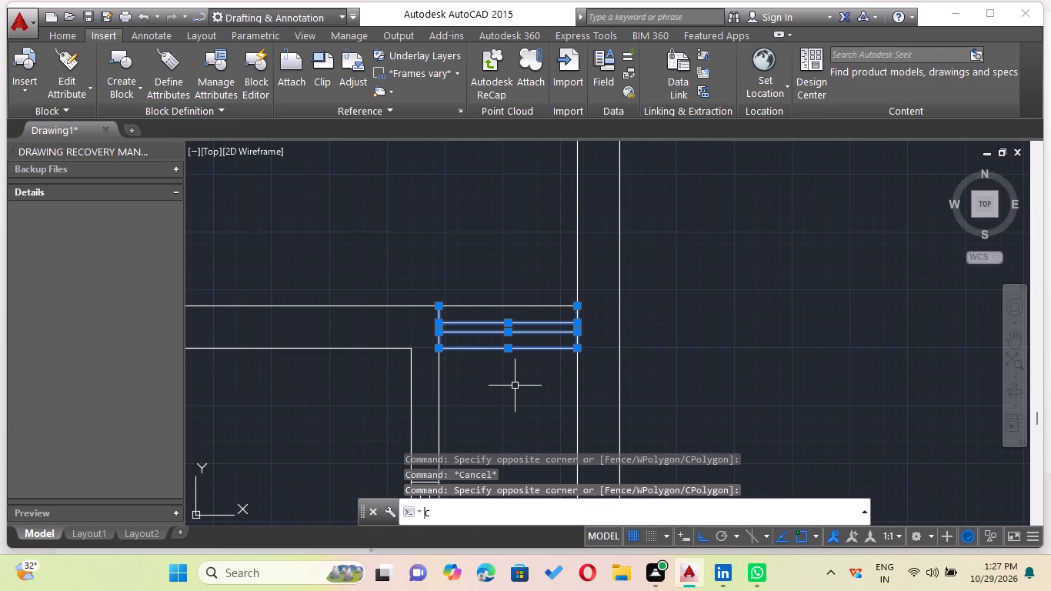
key("o")
key("Return")
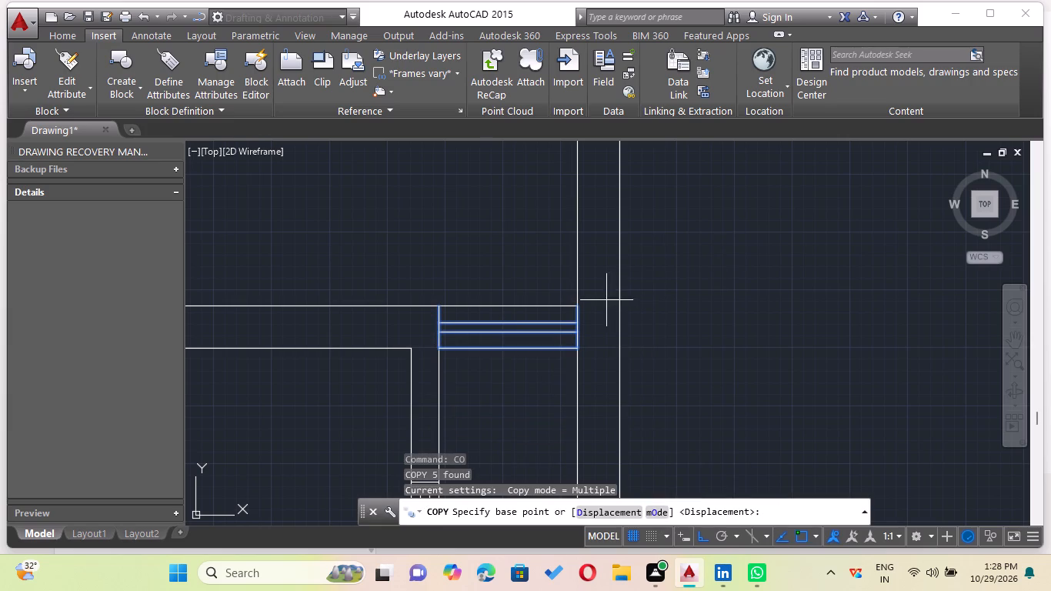
left_click(582, 306)
scroll(559, 419, "down", 1)
middle_click_drag(556, 418, 550, 180)
scroll(550, 190, "down", 1)
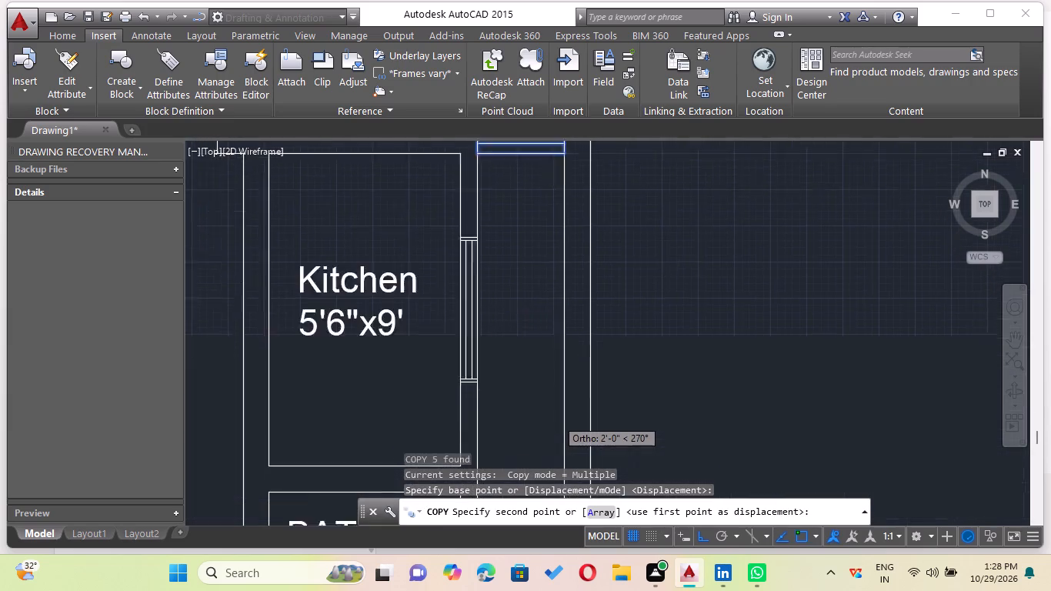
scroll(551, 170, "up", 1)
scroll(596, 353, "down", 1)
middle_click_drag(592, 351, 582, 237)
middle_click_drag(581, 358, 566, 179)
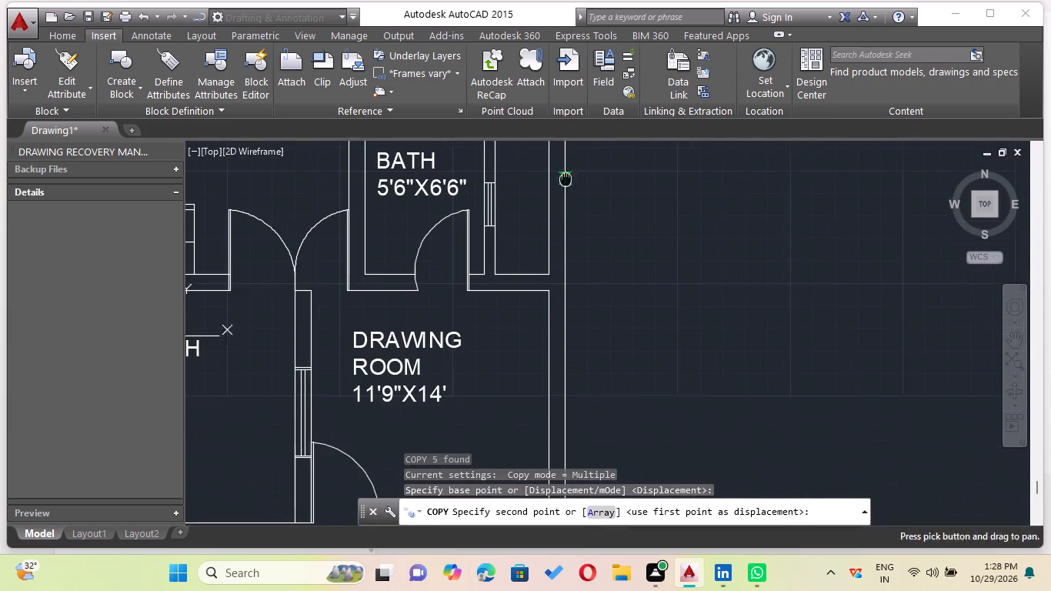
scroll(532, 320, "up", 2)
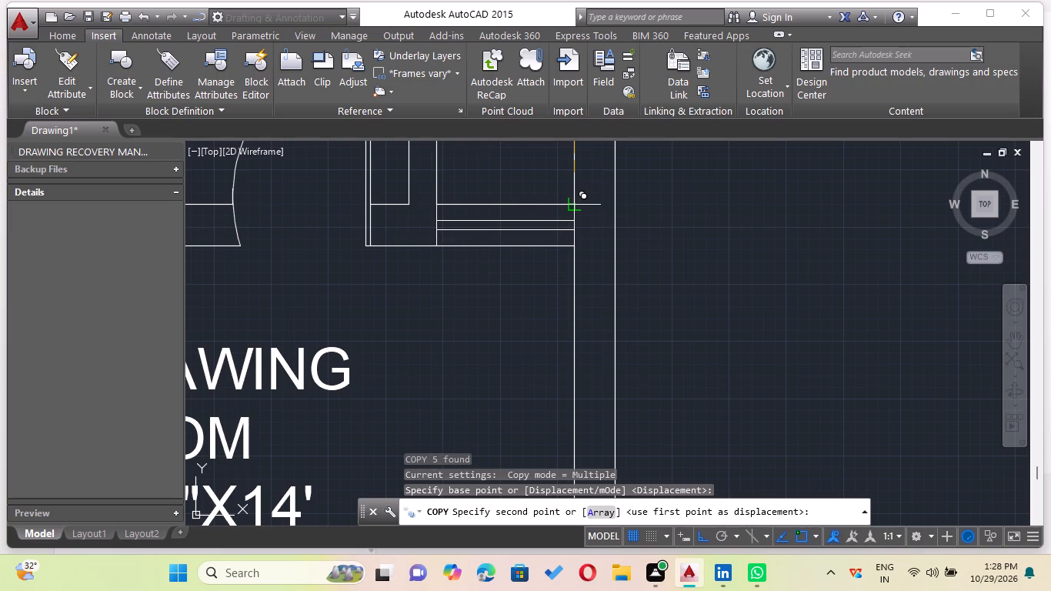
left_click(571, 202)
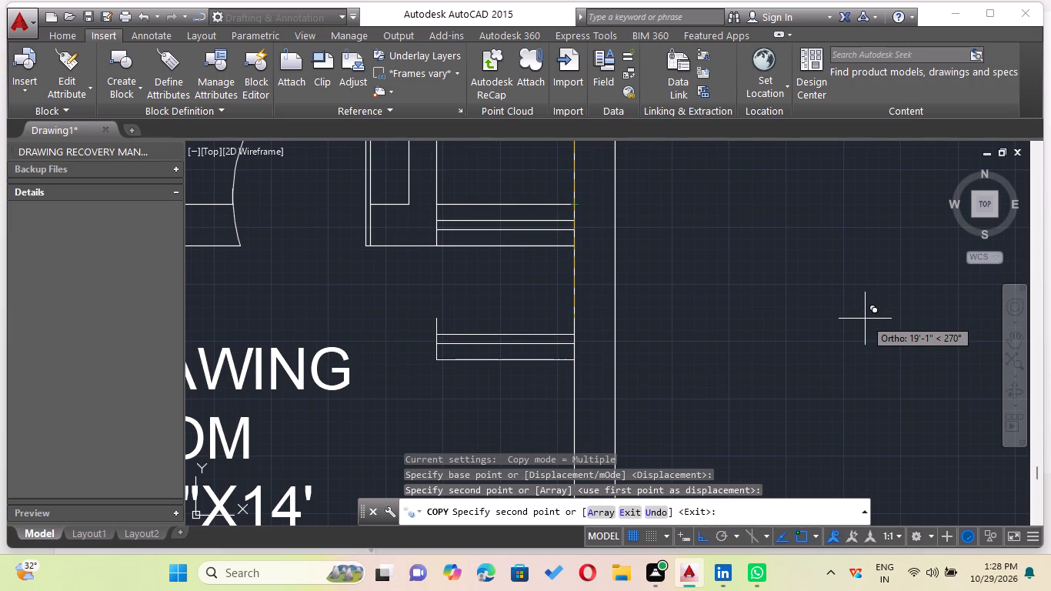
key("Escape")
Add multiline text reading OPEN 2'6" WIDE, with wide gaps between the words, in the empty space east of the kitchen.
scroll(738, 339, "down", 2)
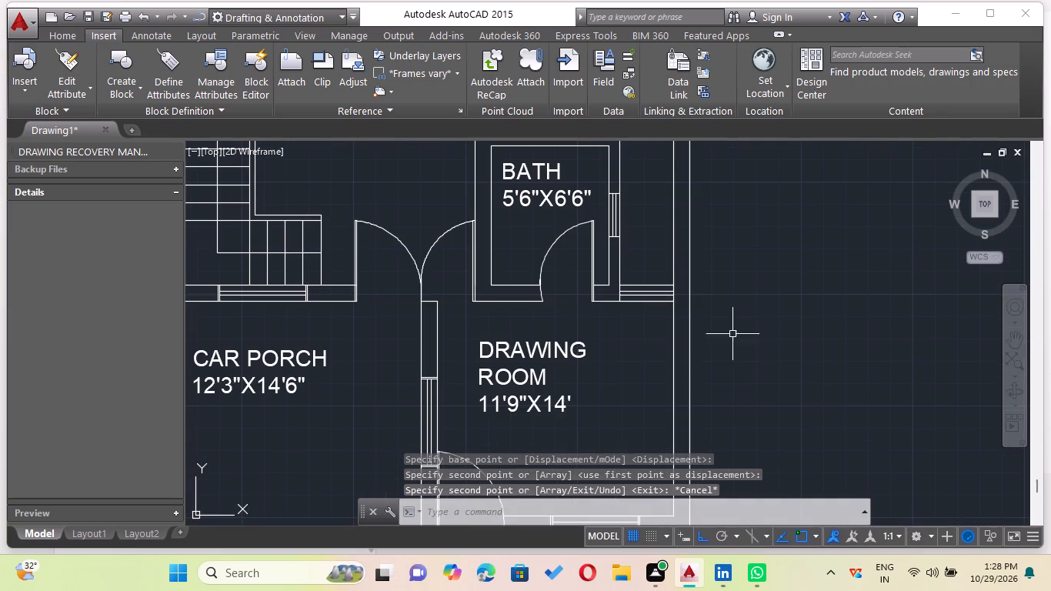
middle_click_drag(732, 322, 682, 325)
scroll(661, 316, "down", 2)
middle_click_drag(672, 326, 659, 346)
scroll(659, 300, "up", 3)
middle_click_drag(664, 280, 656, 310)
scroll(656, 310, "down", 1)
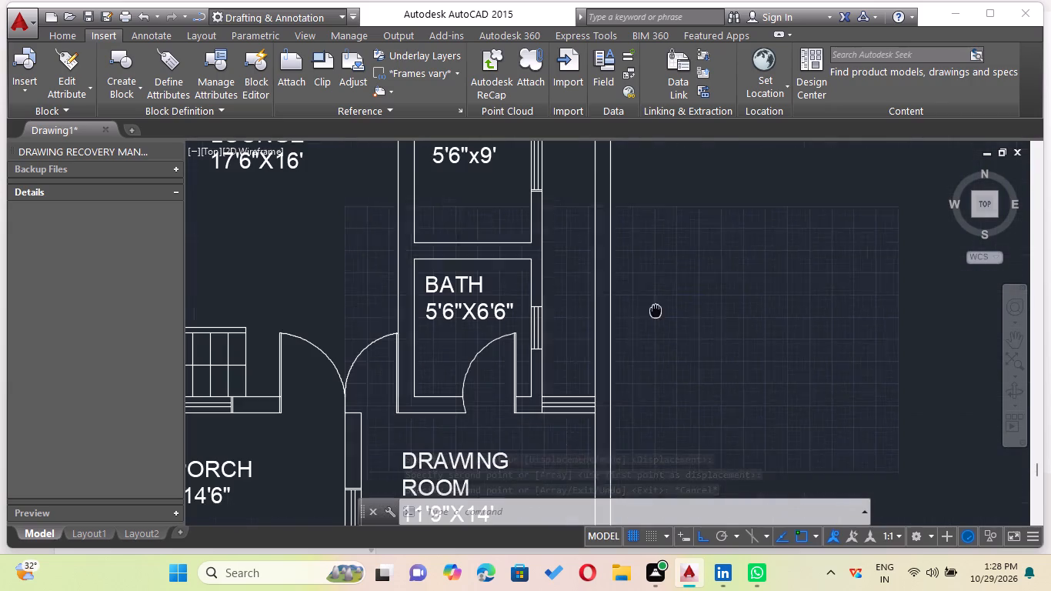
type("MTEXT")
key("Return")
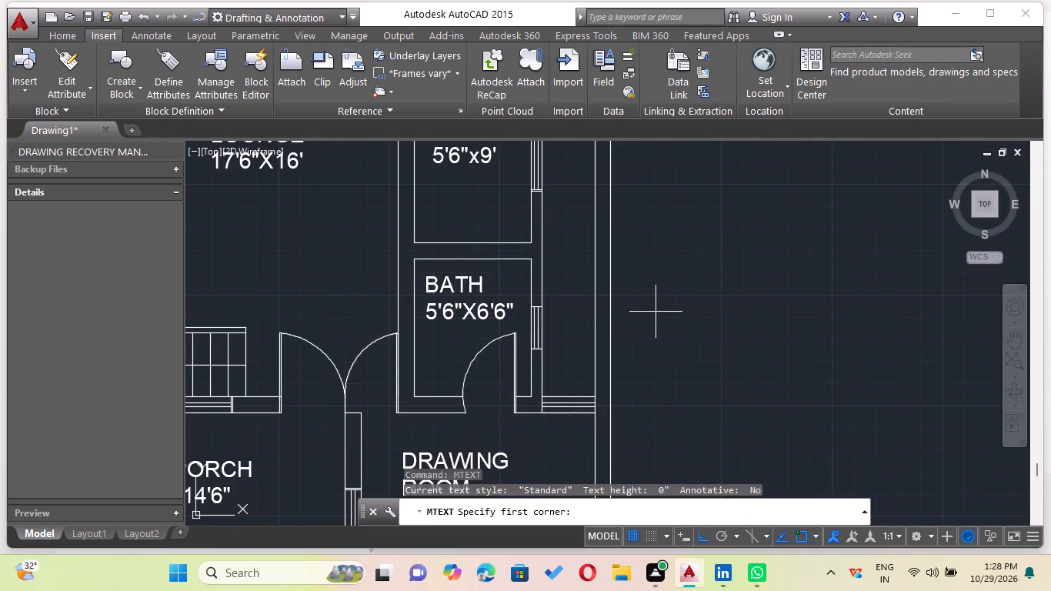
middle_click_drag(583, 285, 390, 321)
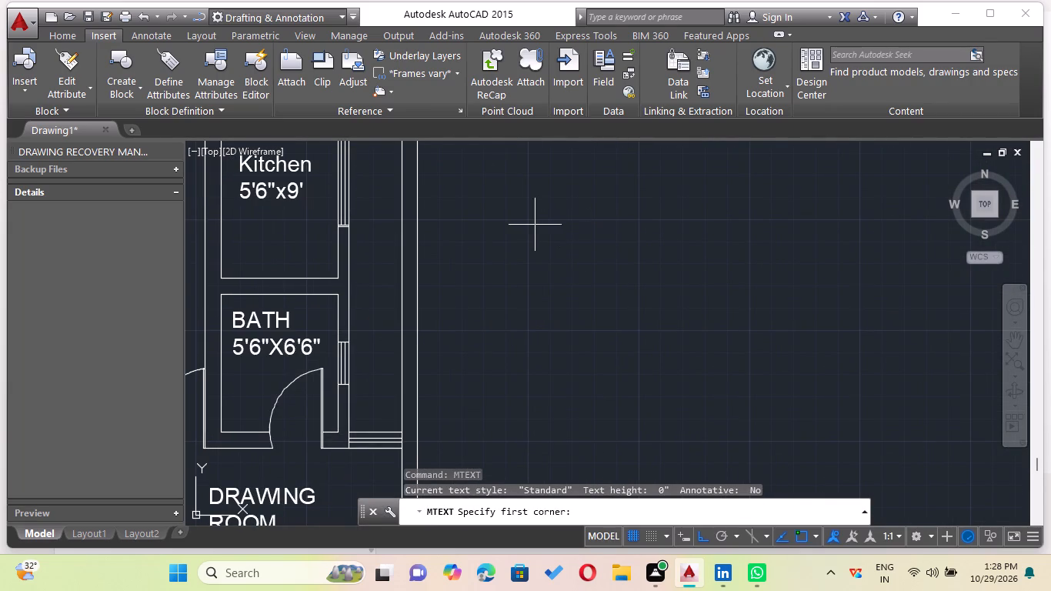
left_click(529, 226)
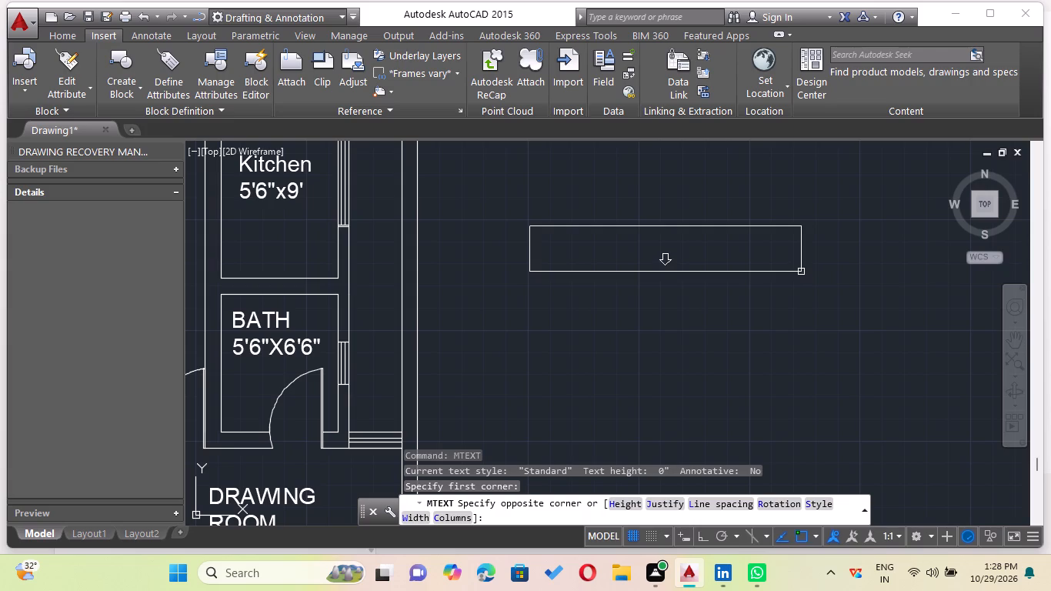
left_click(801, 272)
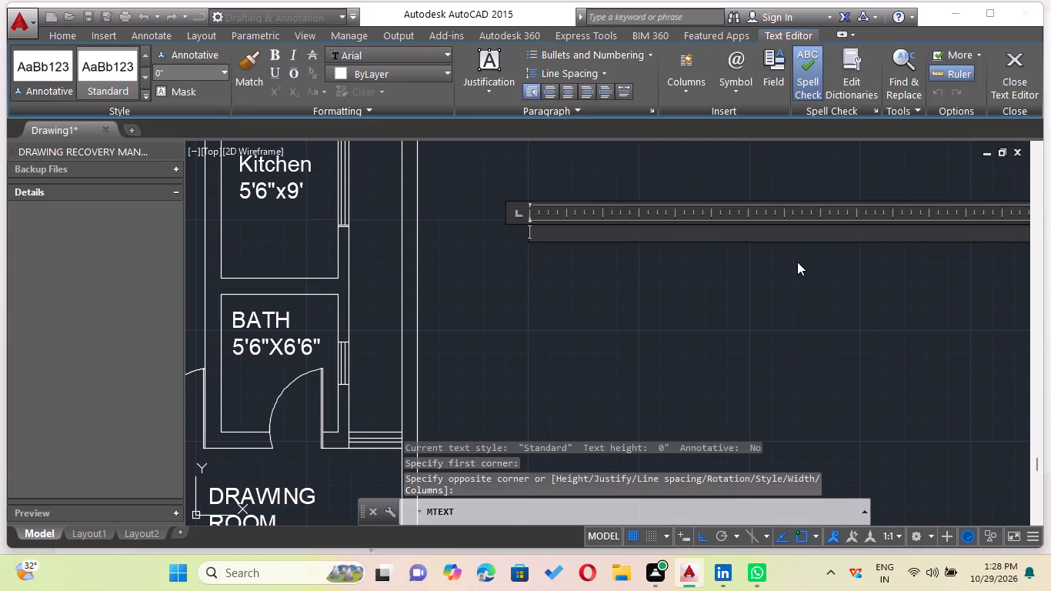
type("OP")
key("e")
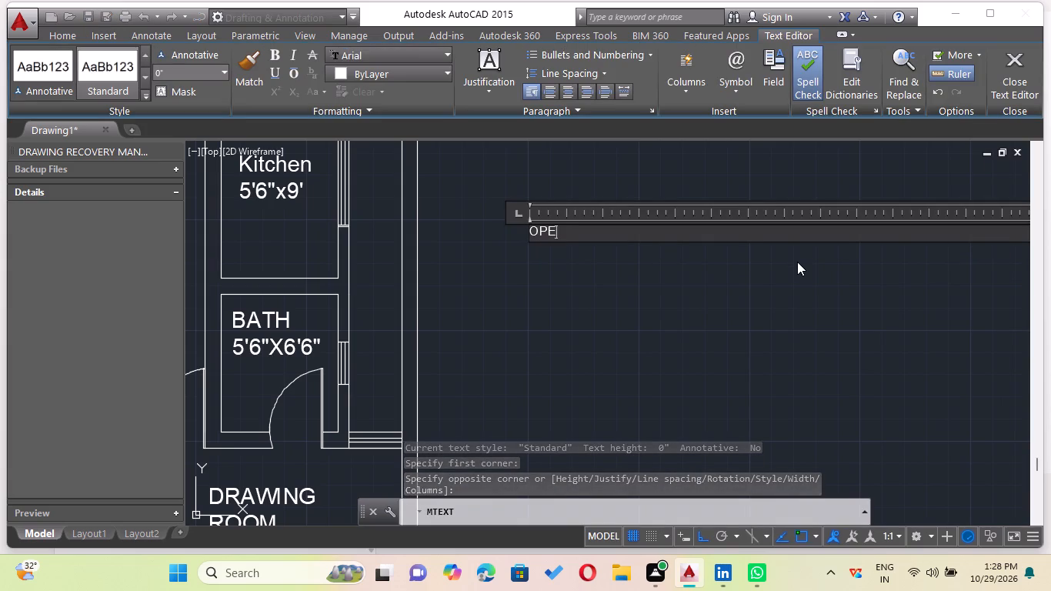
key("n")
key("space")
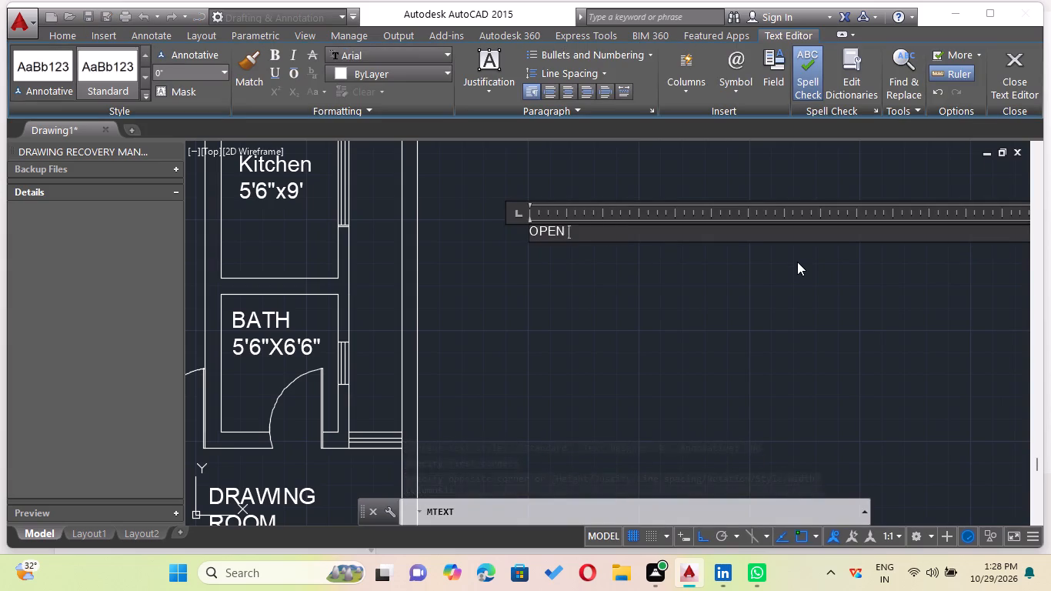
key("space")
key("space")
key("space")
key("space")
key("space")
key("space")
key("2")
type("'6")
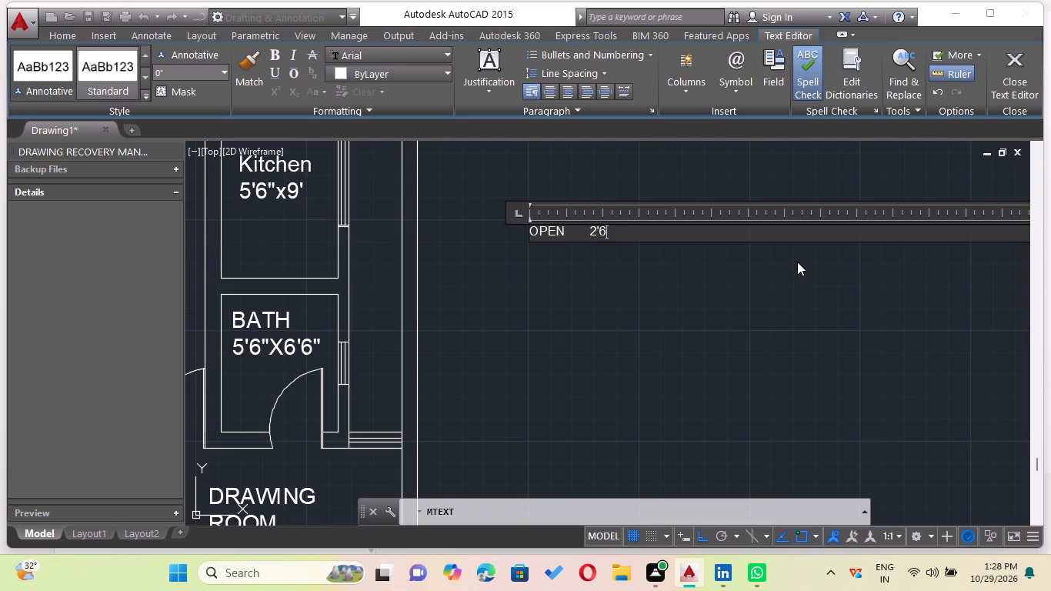
key("shift+quotedbl")
key("space")
key("space")
key("space")
key("space")
key("space")
key("space")
type("WIDE")
Set the height of the whole OPEN 2'6" WIDE text to 9" and finish editing it.
left_click_drag(704, 239, 553, 219)
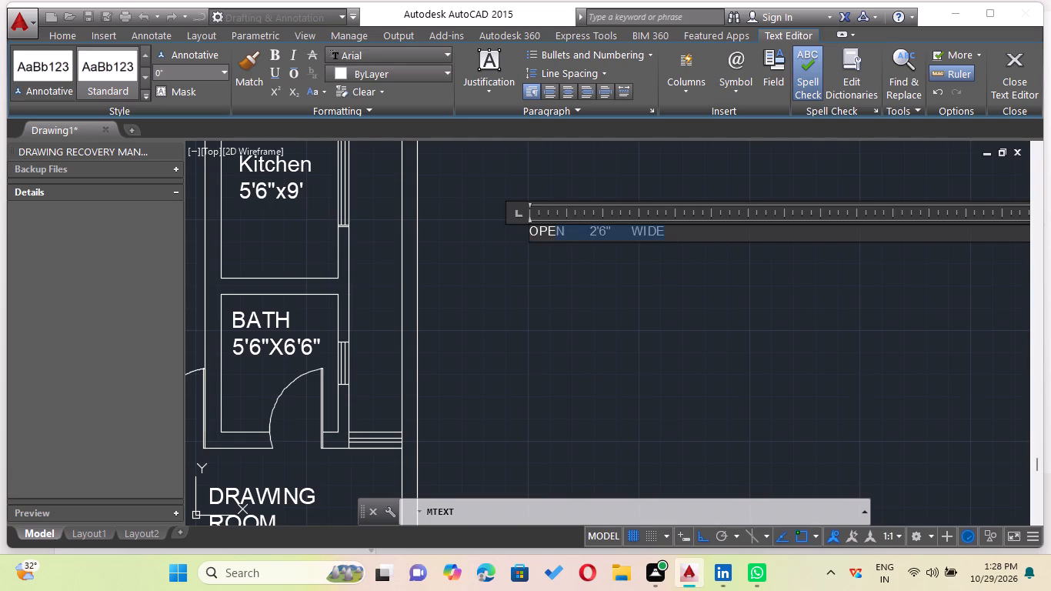
left_click(689, 237)
left_click_drag(692, 230, 498, 225)
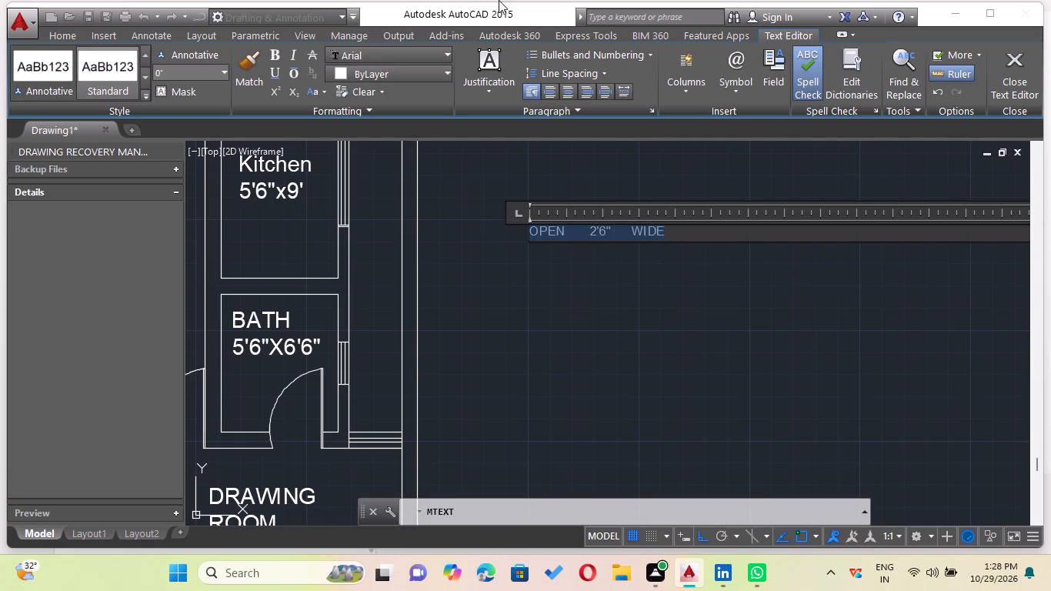
left_click(225, 68)
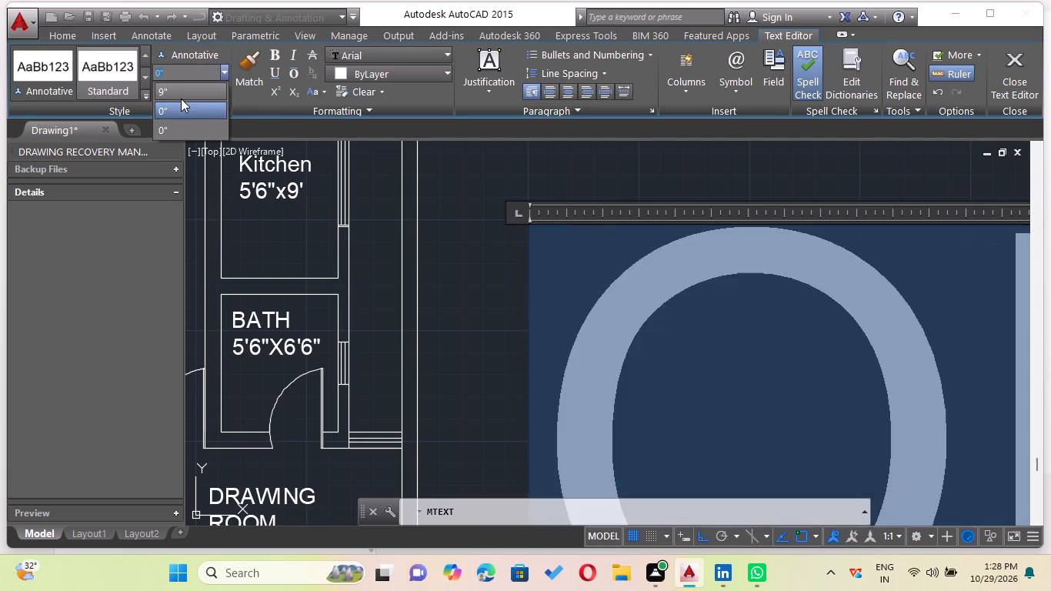
left_click(177, 88)
left_click(424, 231)
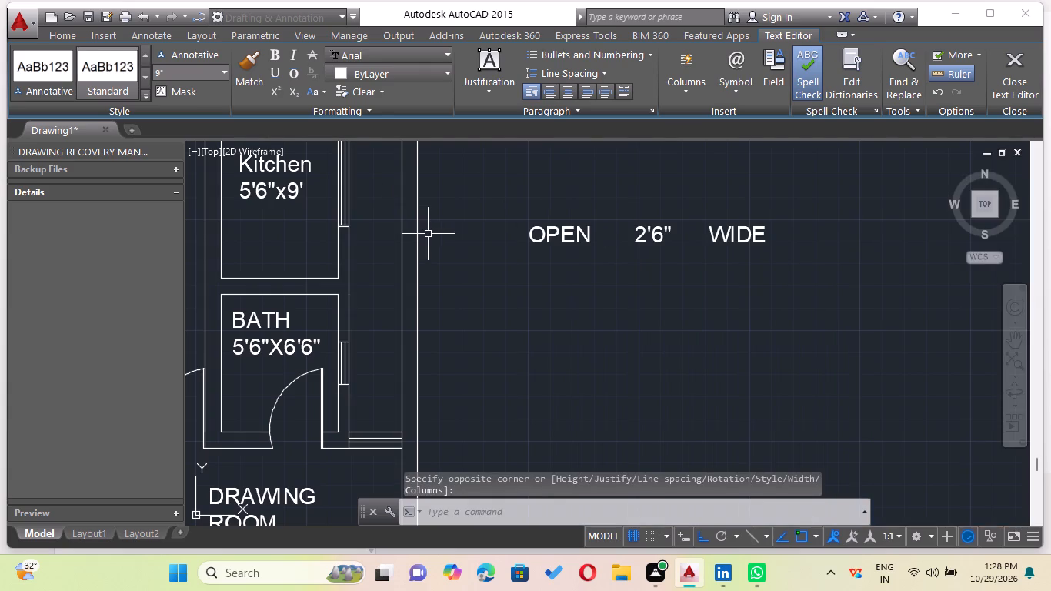
Rotate the OPEN 2'6" WIDE label 90° counterclockwise about its lower-left corner so it reads vertically.
left_click(562, 233)
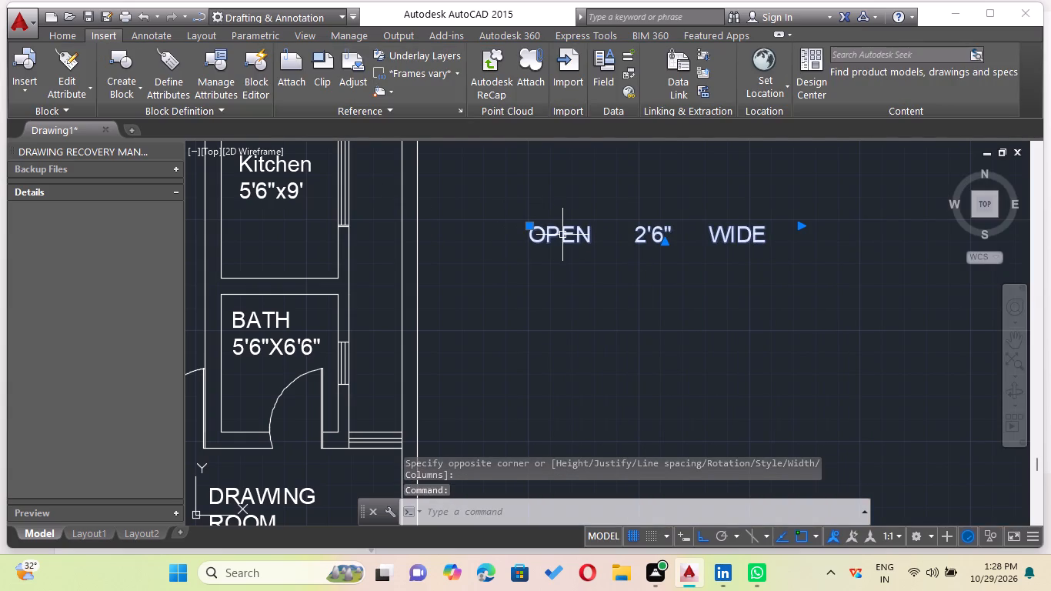
type("RO")
key("Return")
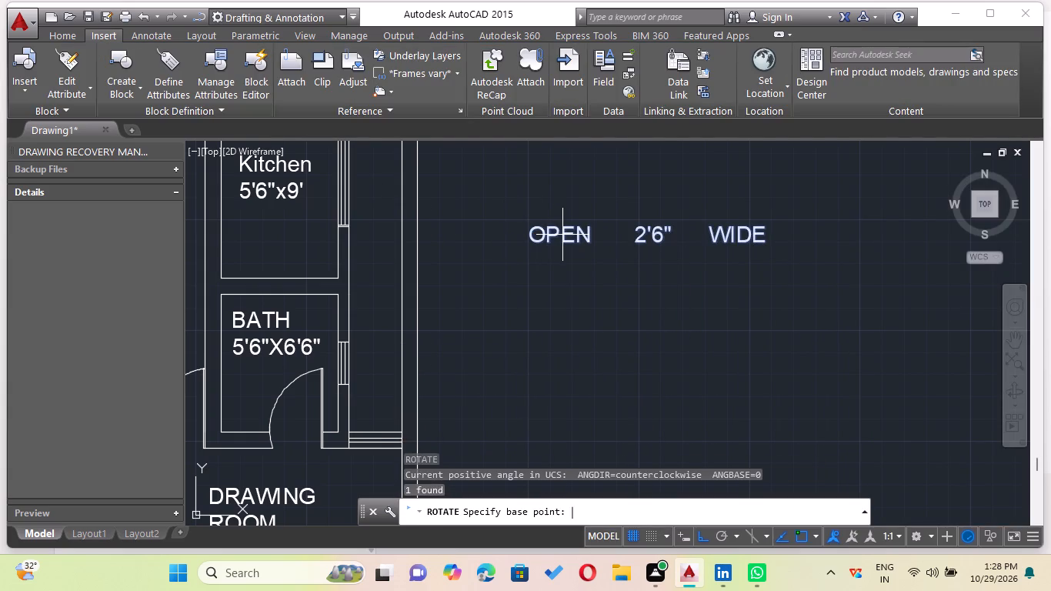
left_click(534, 246)
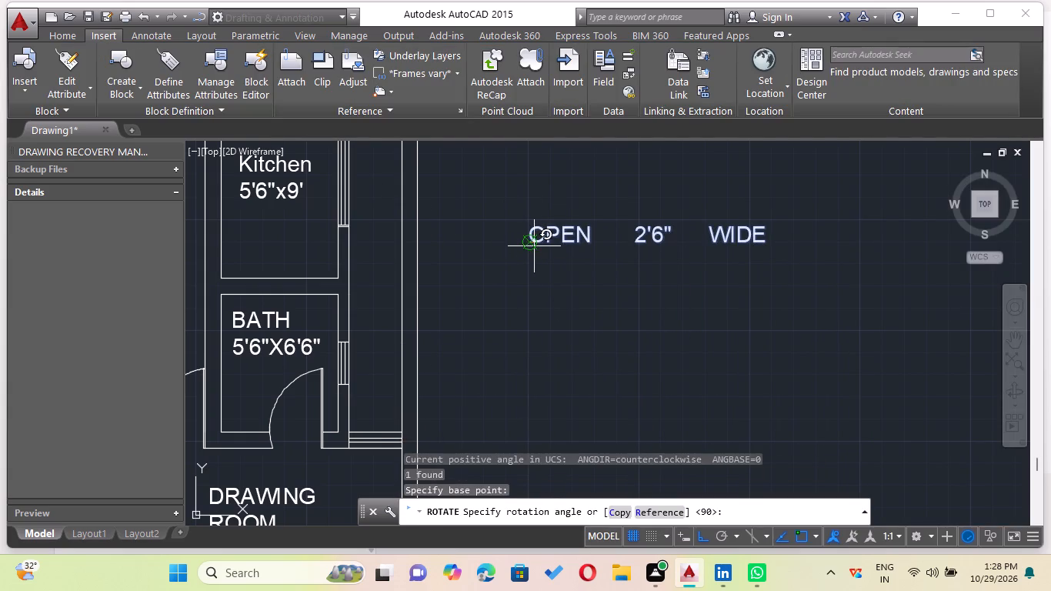
left_click(543, 179)
With ortho off, move the vertical OPEN 2'6" WIDE label into the narrow shaft east of the kitchen and bath.
scroll(549, 242, "down", 2)
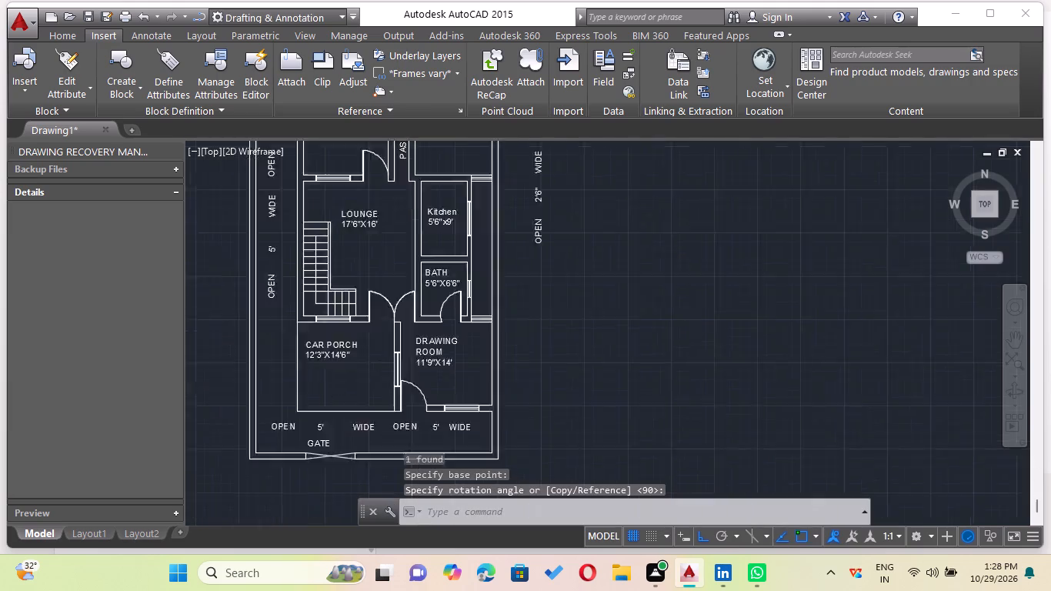
scroll(549, 242, "down", 2)
middle_click_drag(549, 266, 546, 303)
scroll(549, 271, "up", 3)
left_click(535, 240)
scroll(561, 301, "up", 2)
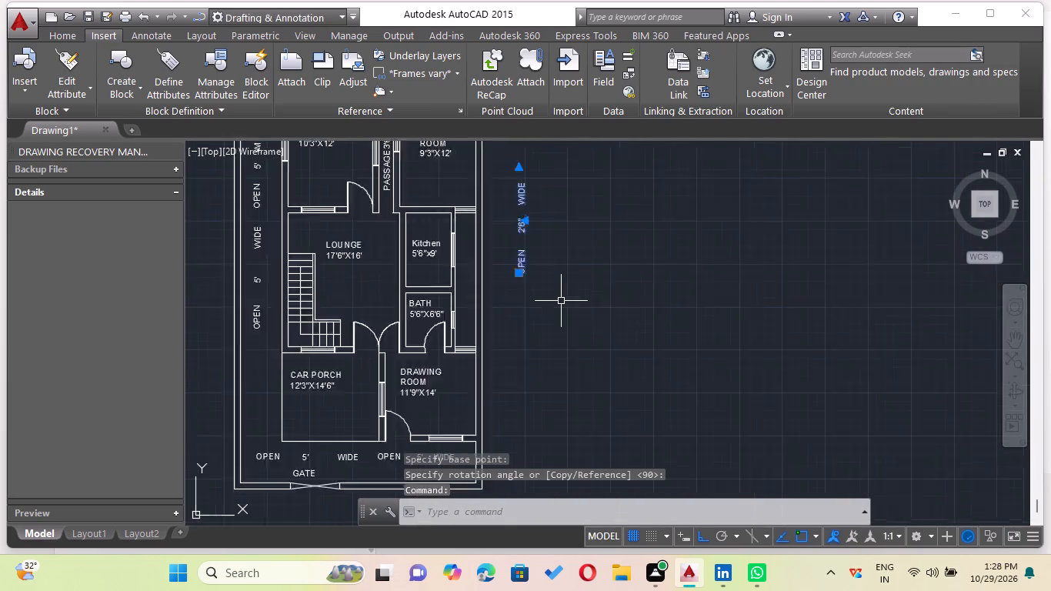
key("m")
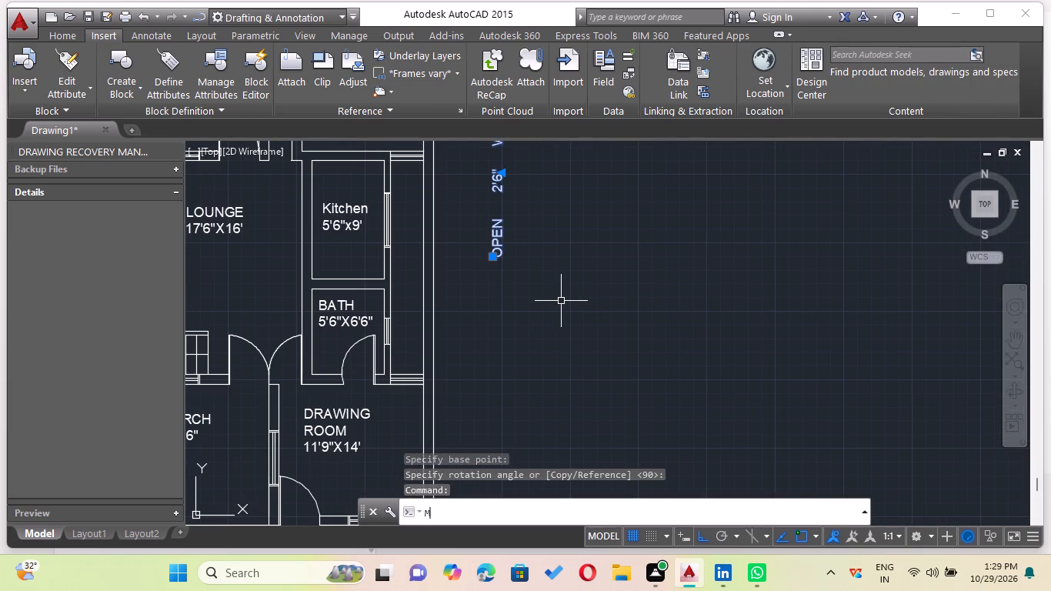
key("Return")
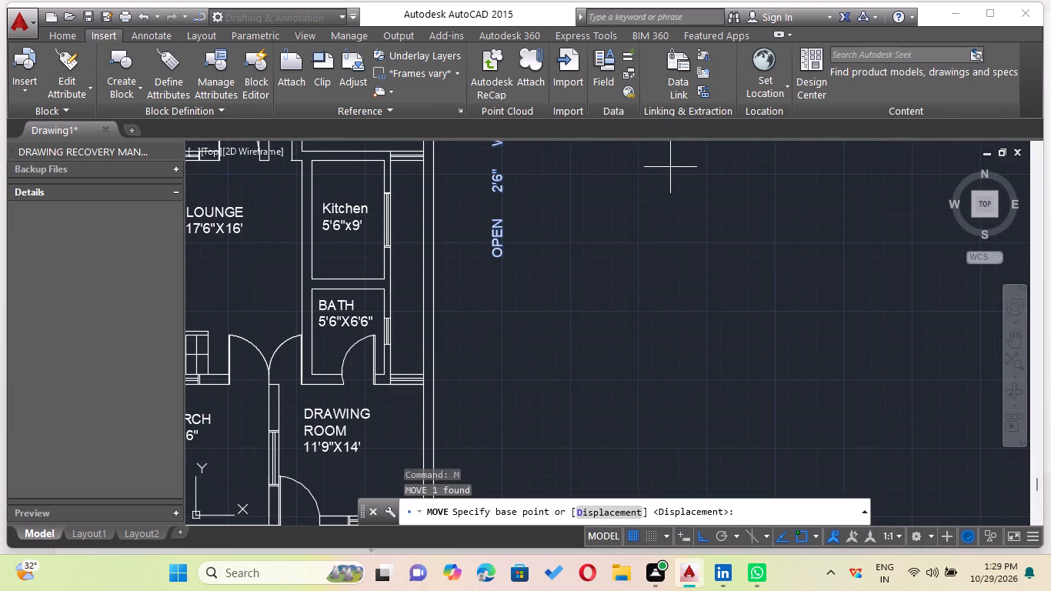
left_click(698, 541)
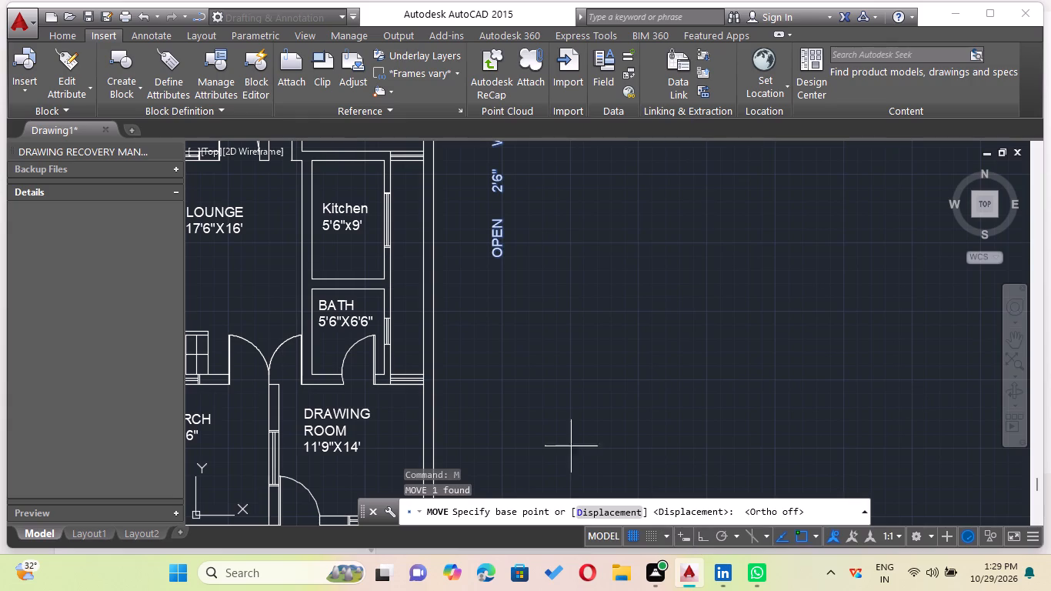
left_click(492, 253)
scroll(379, 385, "up", 2)
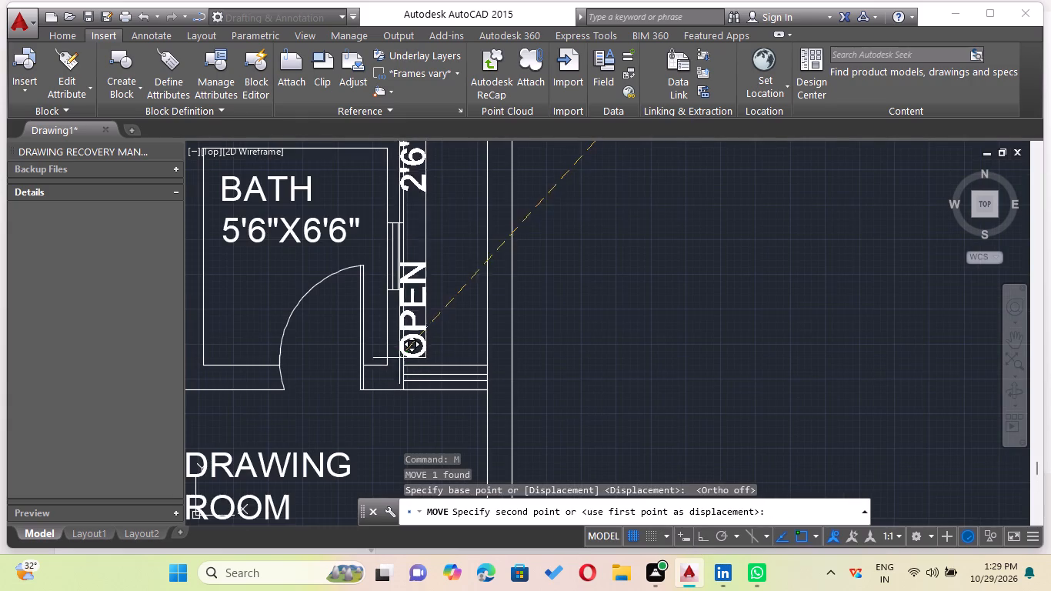
scroll(425, 336, "down", 1)
middle_click_drag(427, 336, 433, 398)
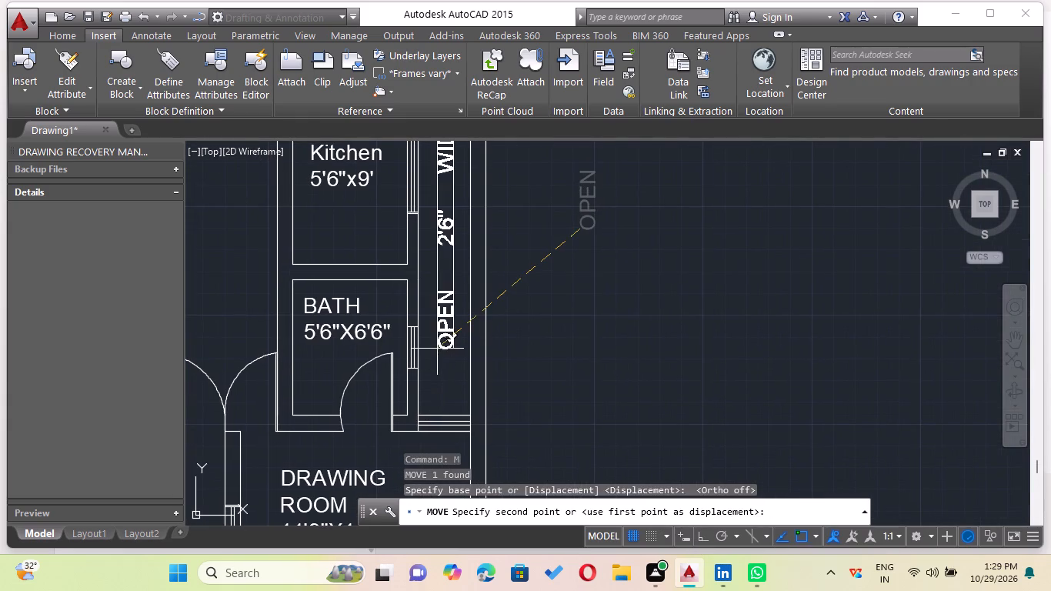
left_click(437, 349)
scroll(490, 347, "down", 1)
middle_click_drag(491, 347, 485, 371)
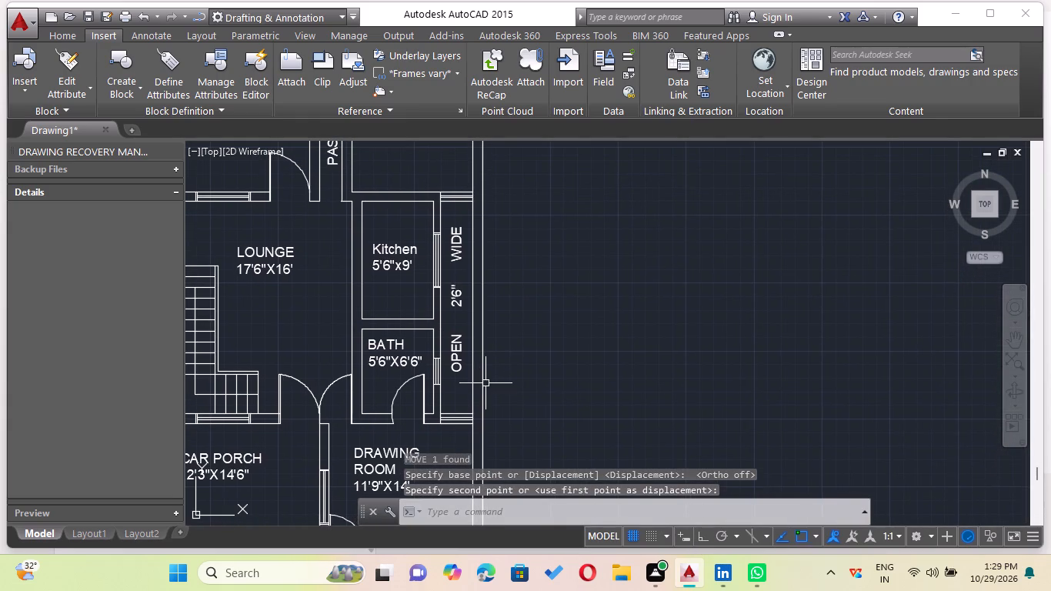
key("Escape")
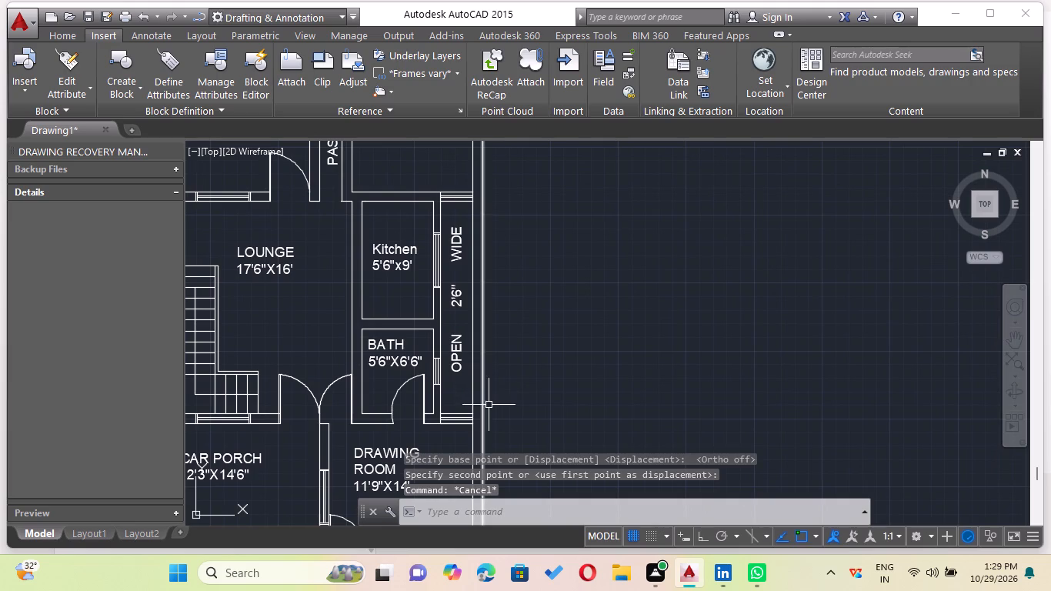
Erase the entire unlabelled floor plan standing east of the labelled one.
scroll(460, 409, "down", 2)
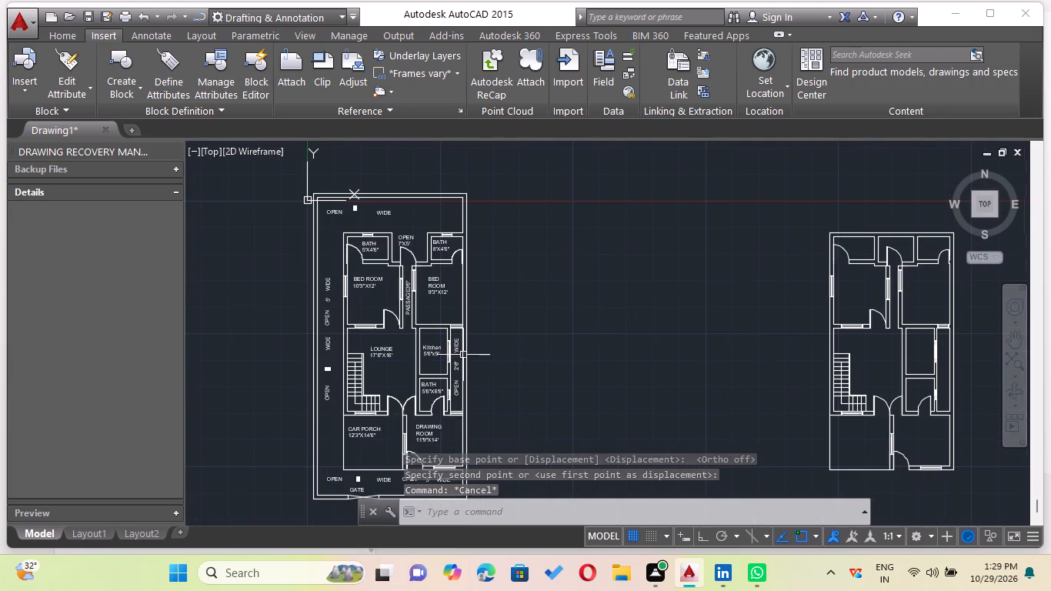
scroll(448, 349, "up", 2)
scroll(494, 370, "down", 2)
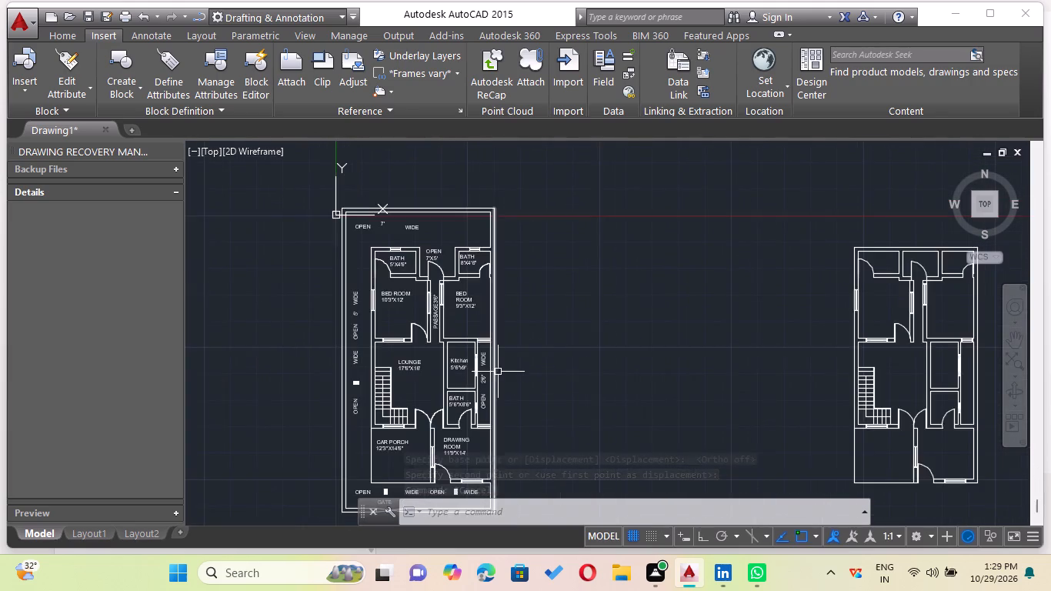
scroll(510, 376, "down", 2)
scroll(511, 381, "up", 1)
middle_click_drag(511, 386, 503, 331)
scroll(437, 319, "up", 2)
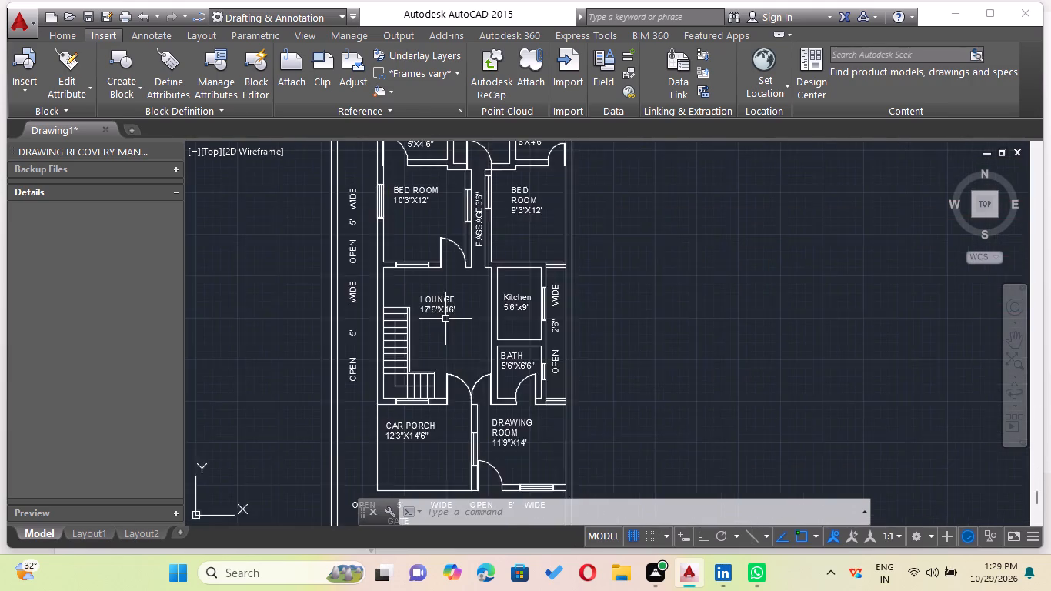
scroll(455, 319, "up", 1)
scroll(592, 353, "down", 2)
middle_click_drag(614, 366, 349, 395)
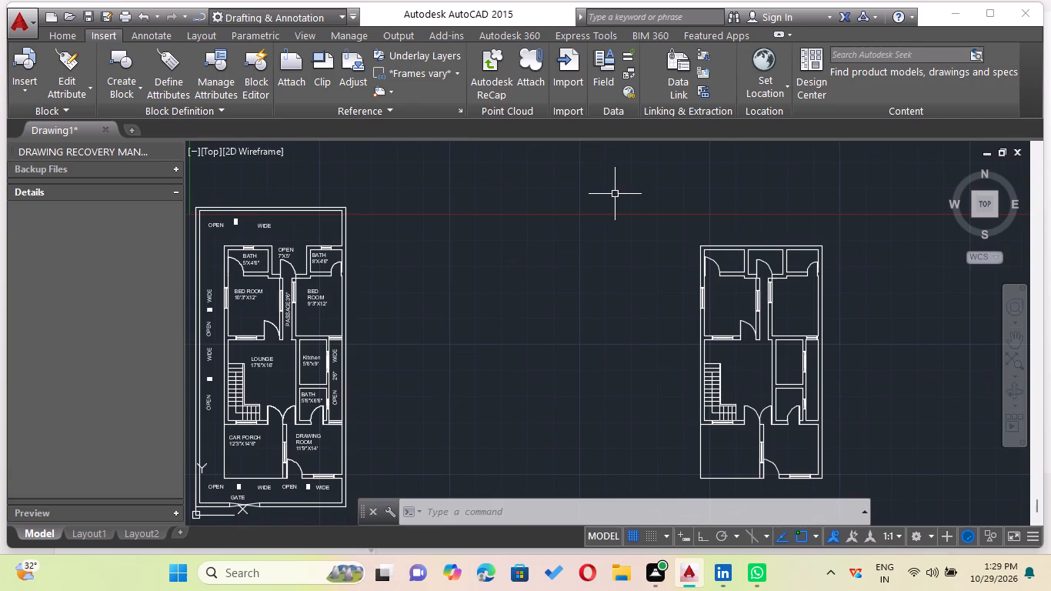
left_click_drag(612, 194, 629, 200)
scroll(881, 423, "down", 1)
middle_click_drag(881, 423, 789, 285)
left_click(846, 399)
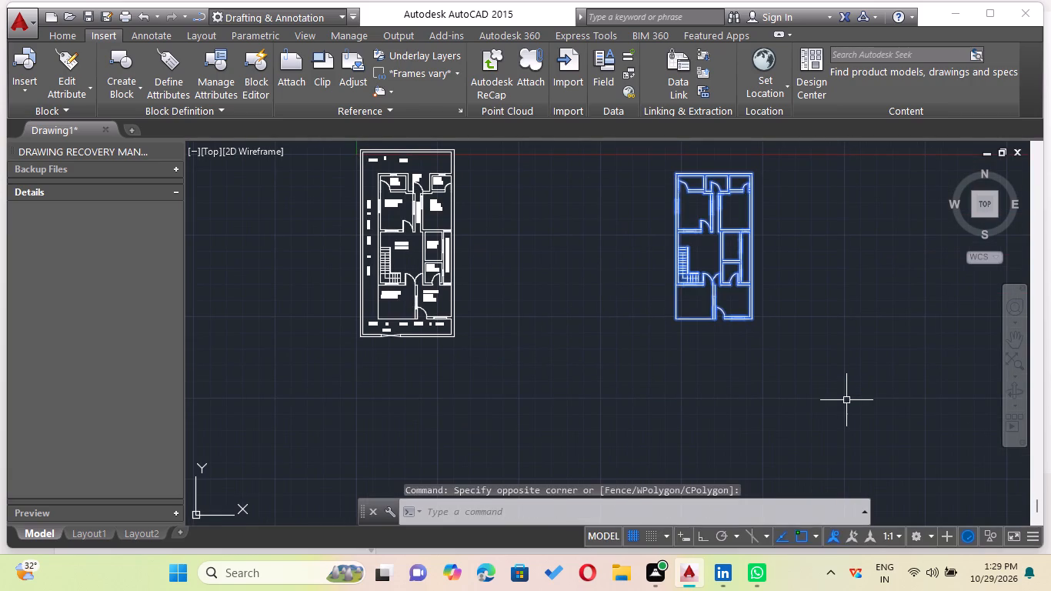
key("Delete")
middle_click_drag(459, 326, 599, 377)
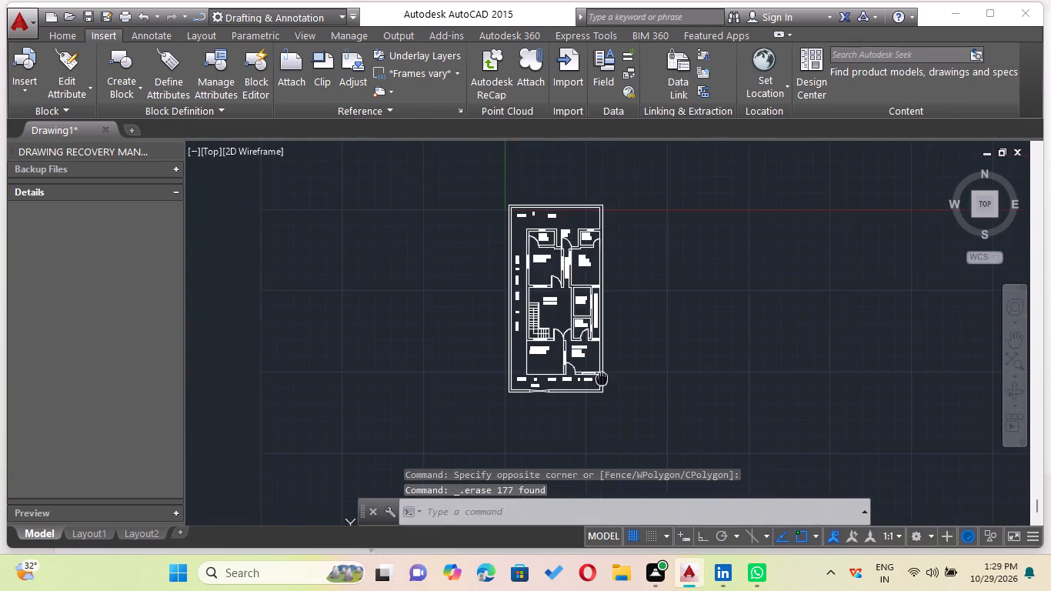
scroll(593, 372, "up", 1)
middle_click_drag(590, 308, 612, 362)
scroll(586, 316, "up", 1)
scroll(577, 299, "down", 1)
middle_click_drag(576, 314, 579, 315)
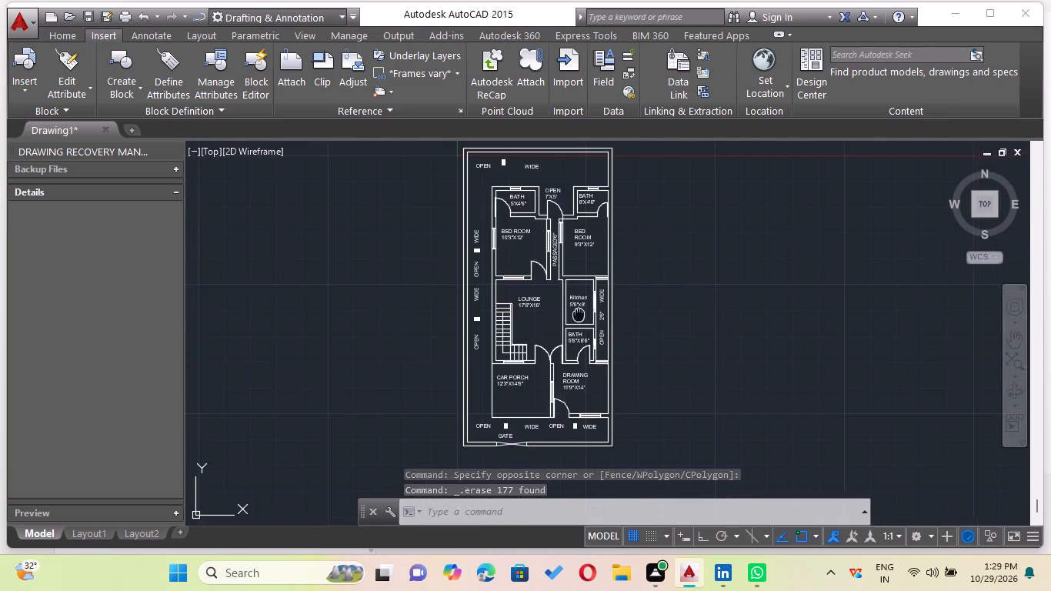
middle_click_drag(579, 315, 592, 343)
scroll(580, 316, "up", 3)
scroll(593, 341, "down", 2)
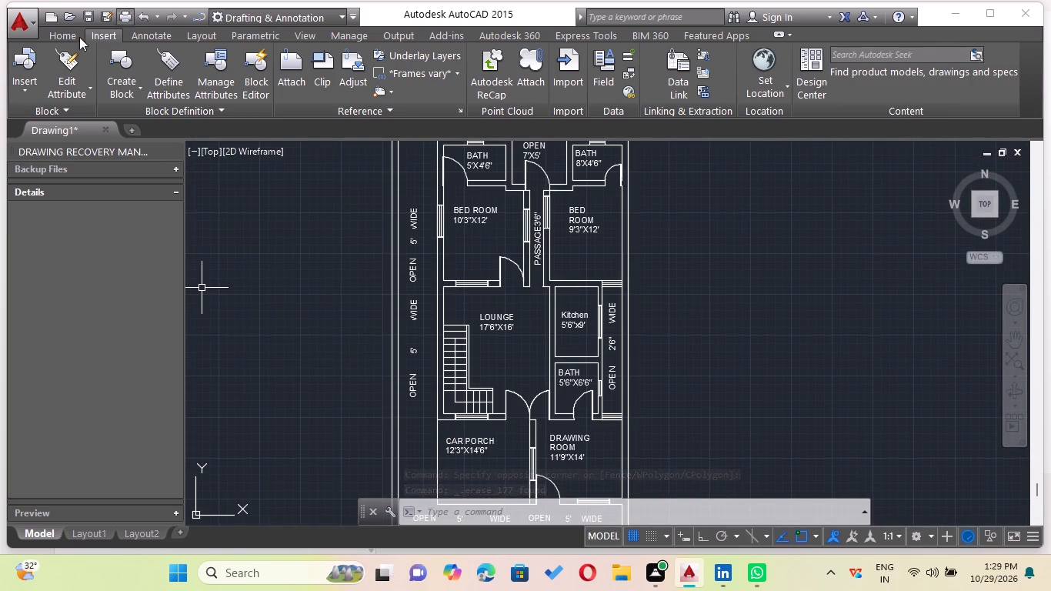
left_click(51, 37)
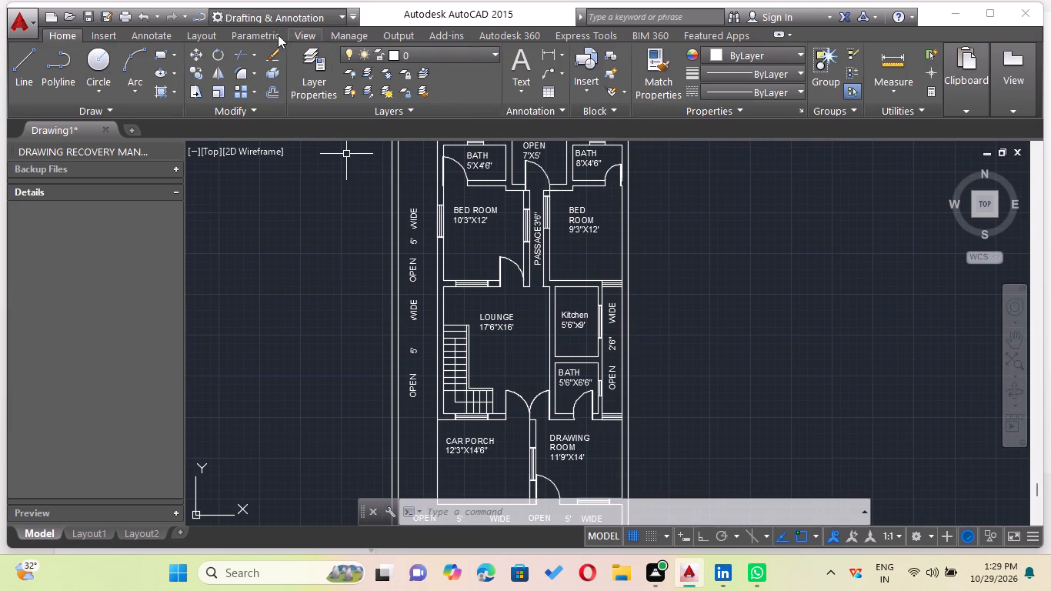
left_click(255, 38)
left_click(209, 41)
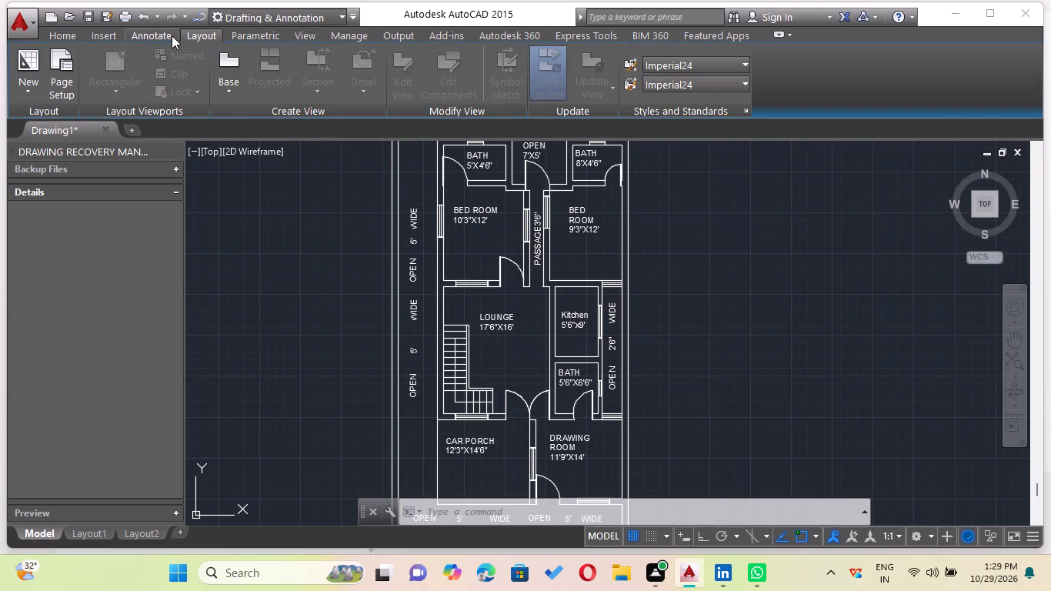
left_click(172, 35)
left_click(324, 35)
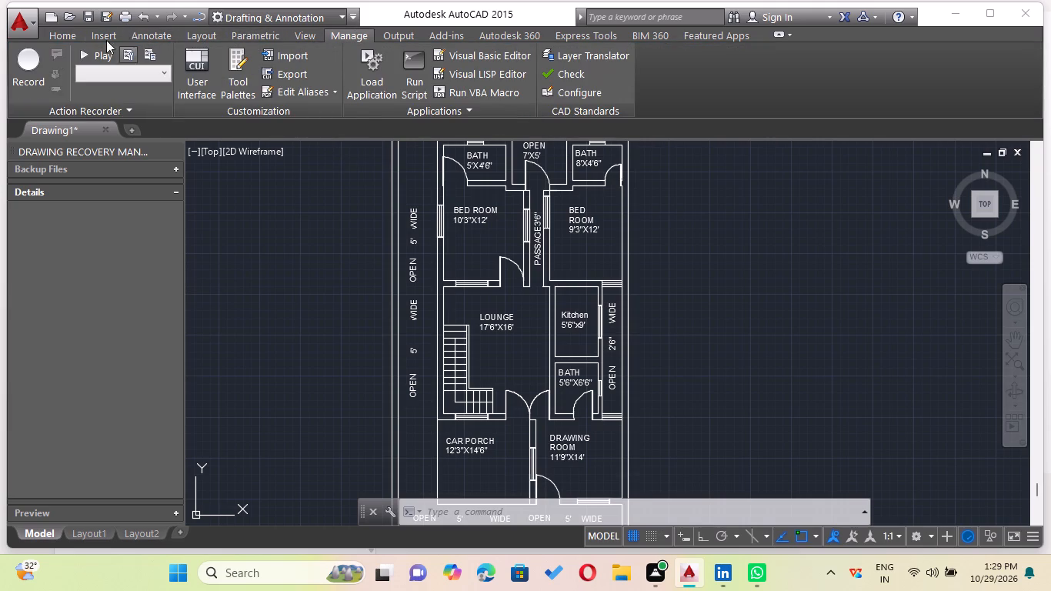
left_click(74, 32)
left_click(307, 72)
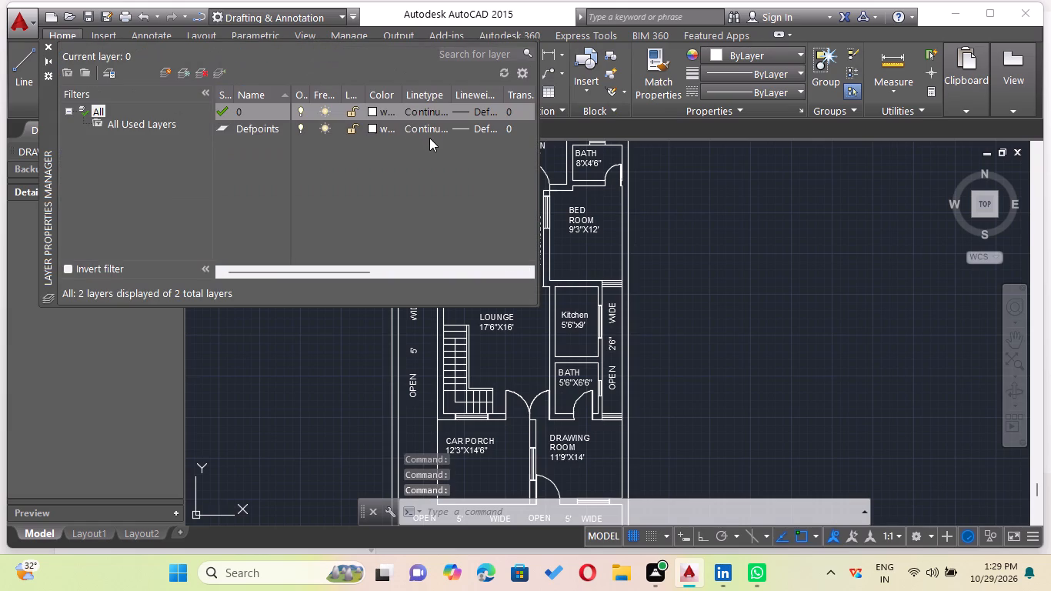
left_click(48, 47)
Copy the entire labelled floor plan, including its boundary walls and labels, into the empty space to its east.
scroll(562, 273, "down", 2)
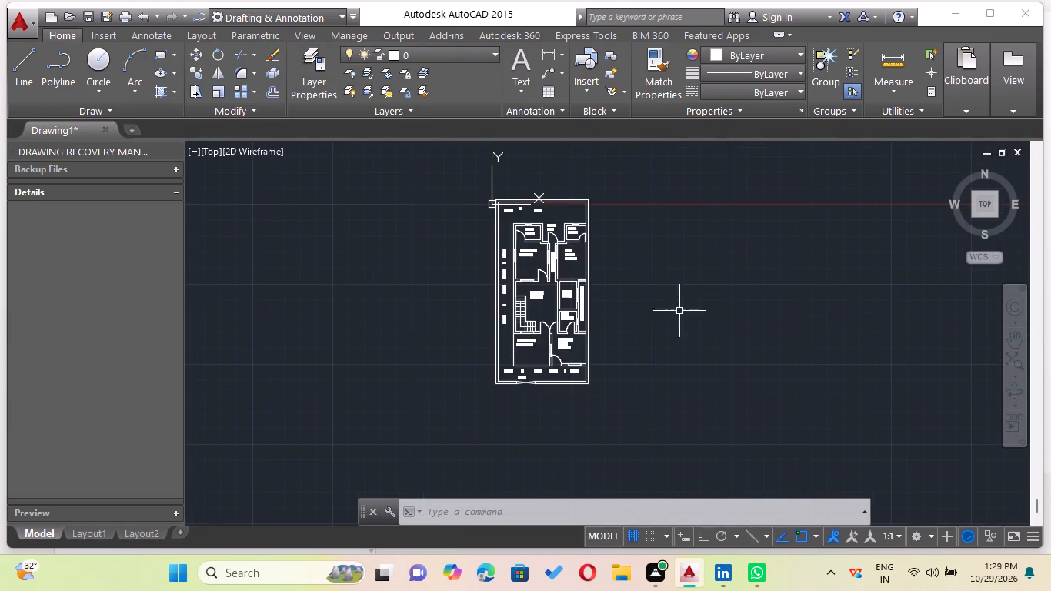
middle_click_drag(665, 326, 583, 379)
scroll(489, 309, "up", 1)
scroll(358, 223, "down", 1)
left_click(333, 195)
left_click(575, 483)
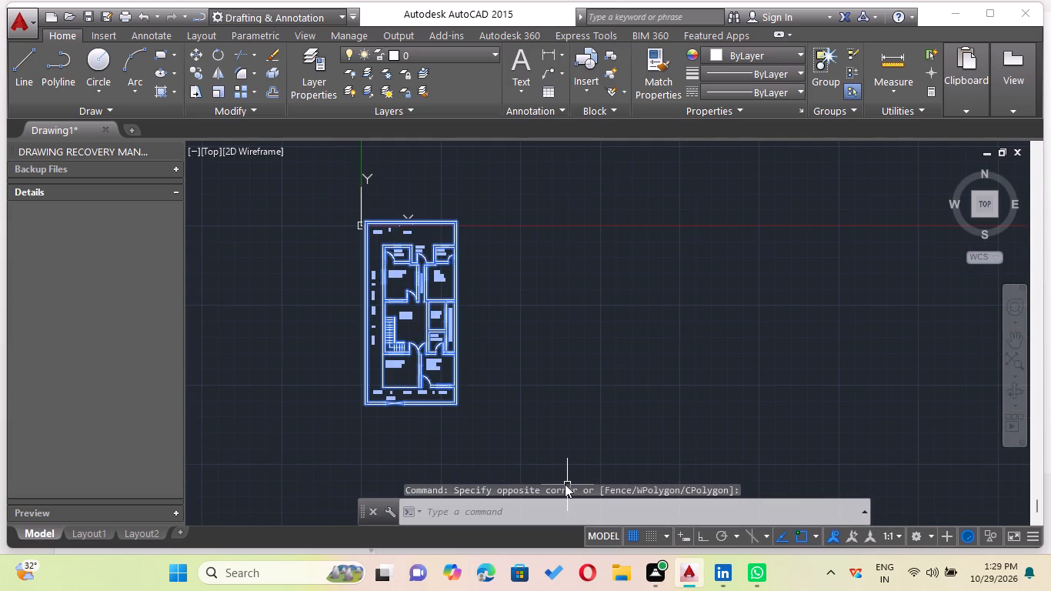
key("c")
key("o")
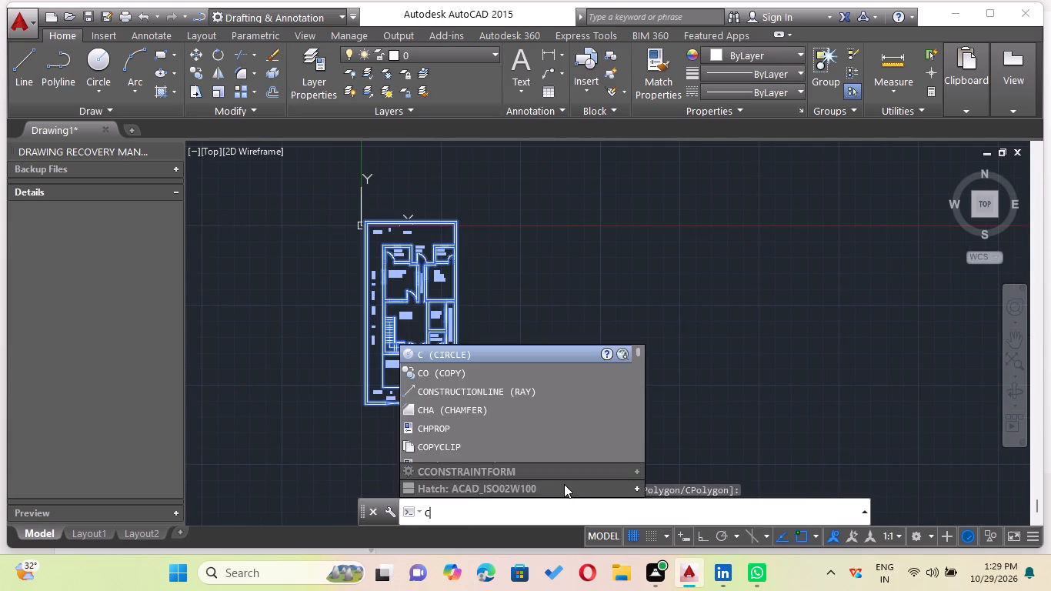
key("Return")
left_click(379, 308)
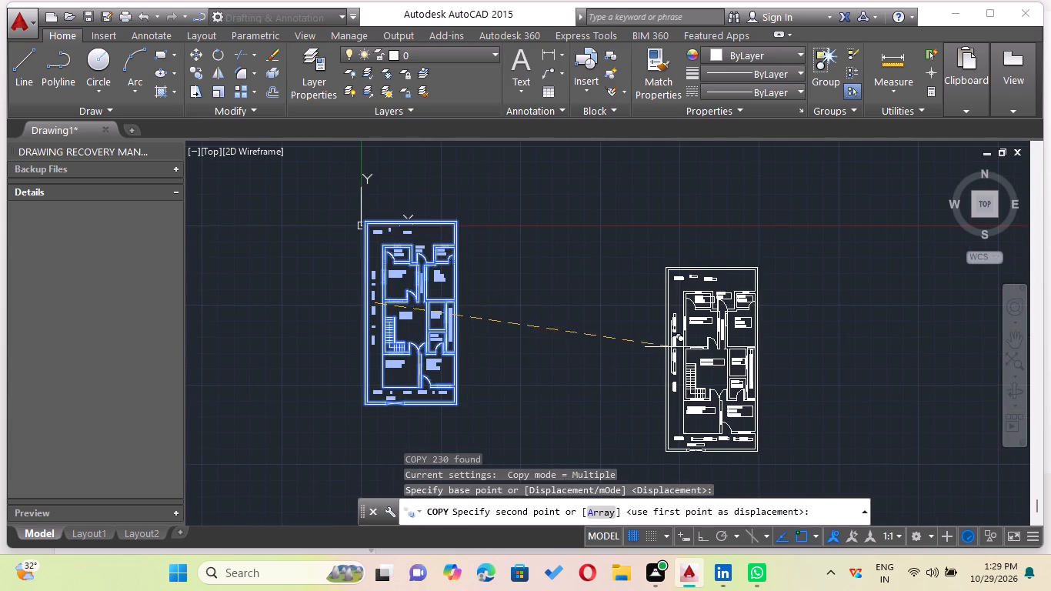
left_click(622, 307)
key("Escape")
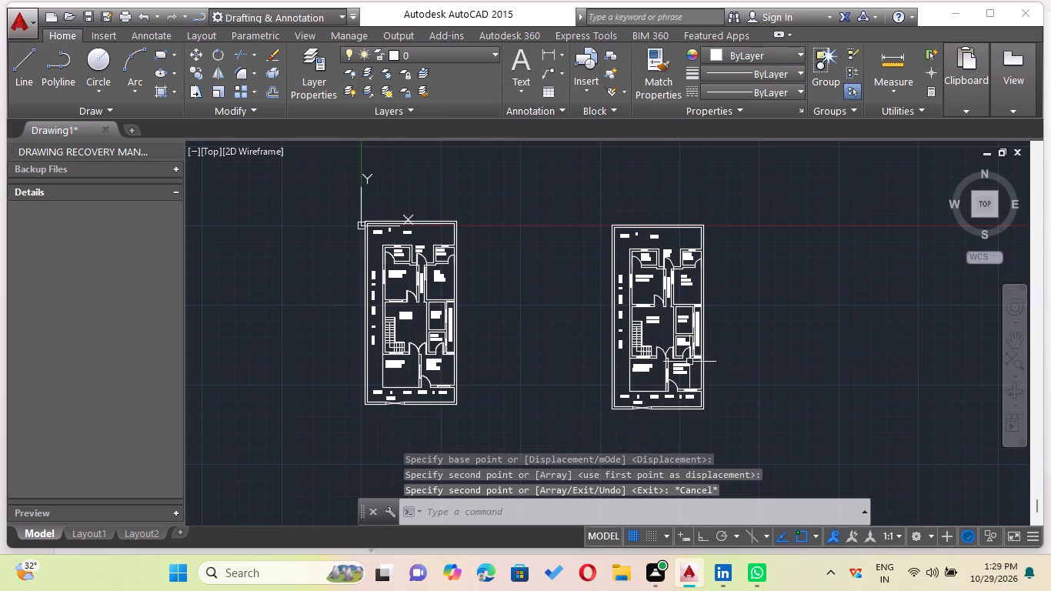
key("Escape")
key("Escape")
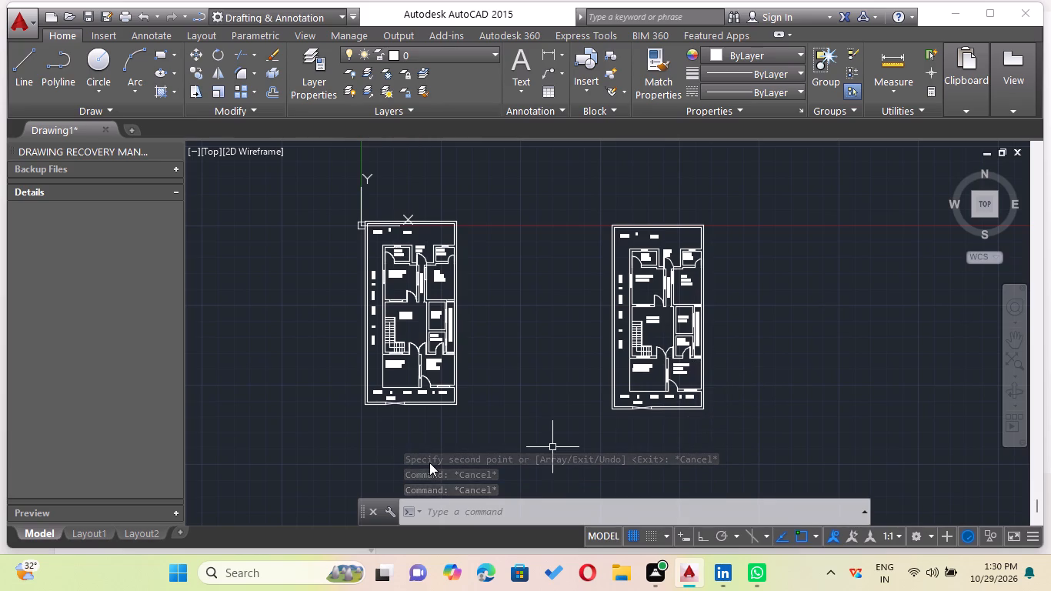
Delete the CAR PORCH 12'3"X14'6" label from the copied plan.
scroll(632, 363, "up", 2)
key("Escape")
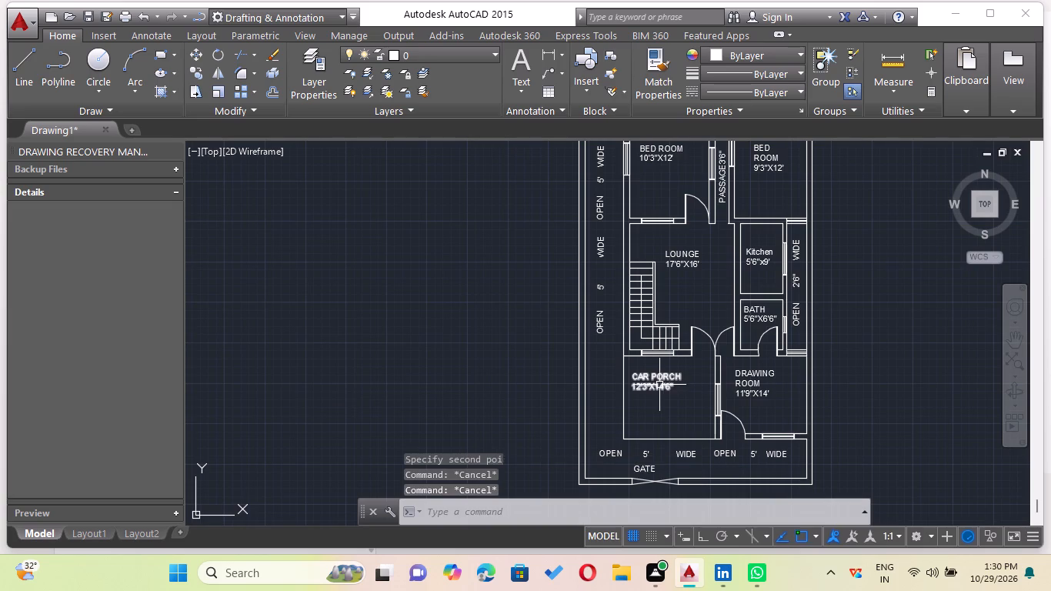
left_click(659, 384)
key("Delete")
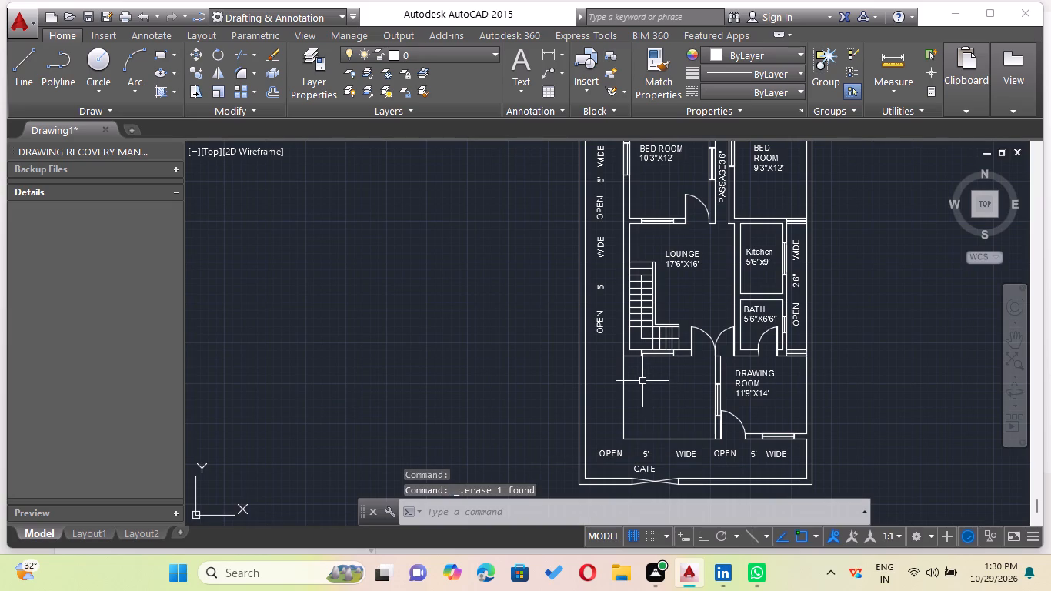
In the copied plan, extend the outer line of the drawing room's south wall east to the outer boundary wall line.
scroll(722, 462, "down", 1)
middle_click_drag(723, 459, 690, 377)
scroll(751, 400, "up", 1)
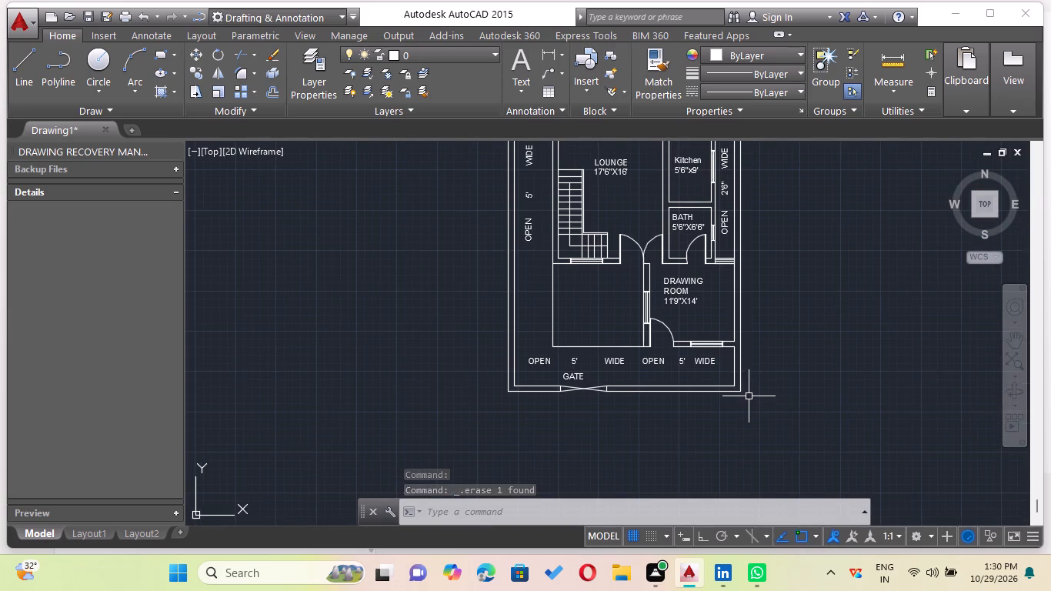
middle_click_drag(751, 406, 743, 430)
key("e")
key("x")
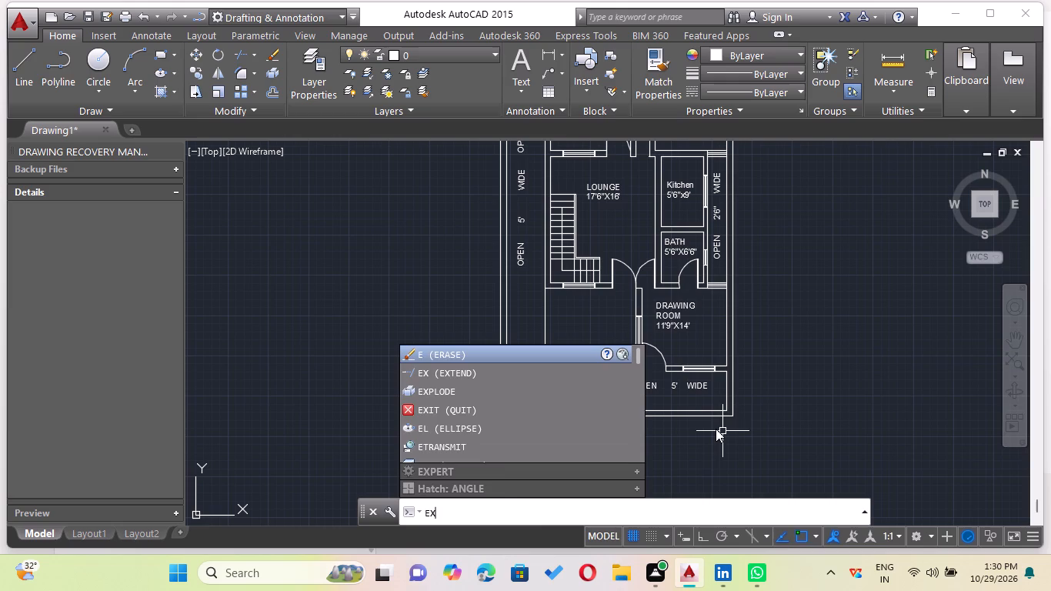
key("Return")
key("Return")
scroll(715, 402, "up", 2)
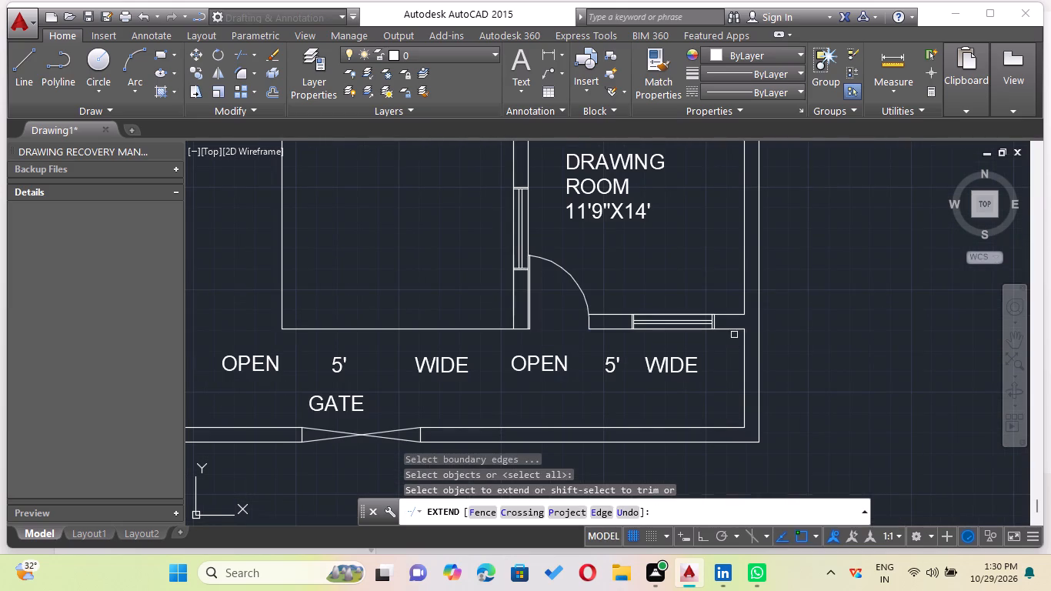
left_click(733, 330)
In the copied plan, extend the outer line of the 8'X4'6" bath's north wall east to the outer boundary wall line.
scroll(769, 357, "down", 1)
middle_click_drag(776, 360, 762, 496)
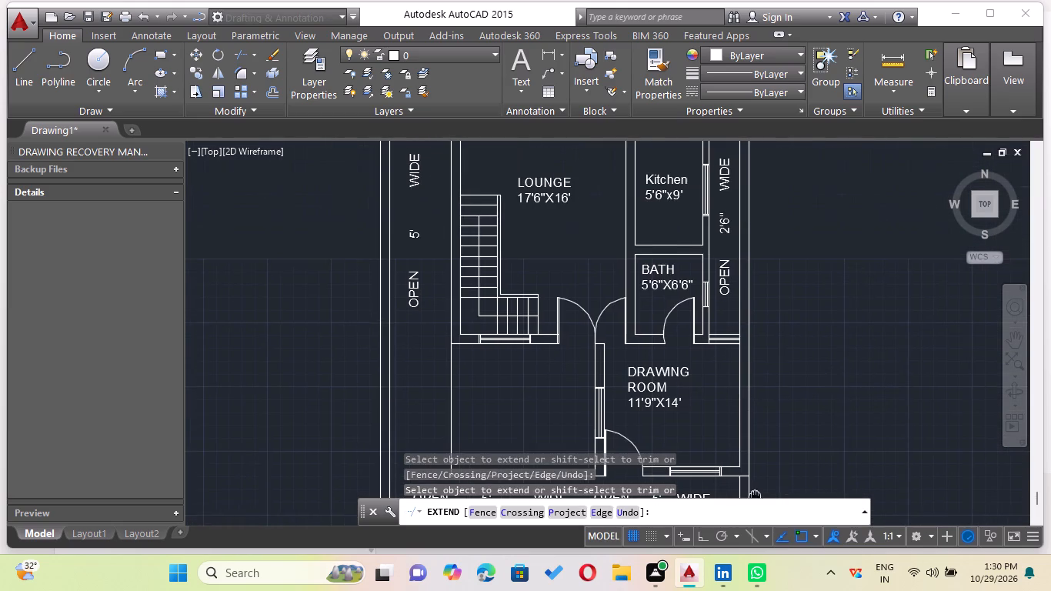
scroll(602, 297, "down", 1)
middle_click_drag(602, 299, 589, 440)
scroll(589, 416, "up", 1)
middle_click_drag(647, 195, 678, 399)
scroll(648, 245, "down", 1)
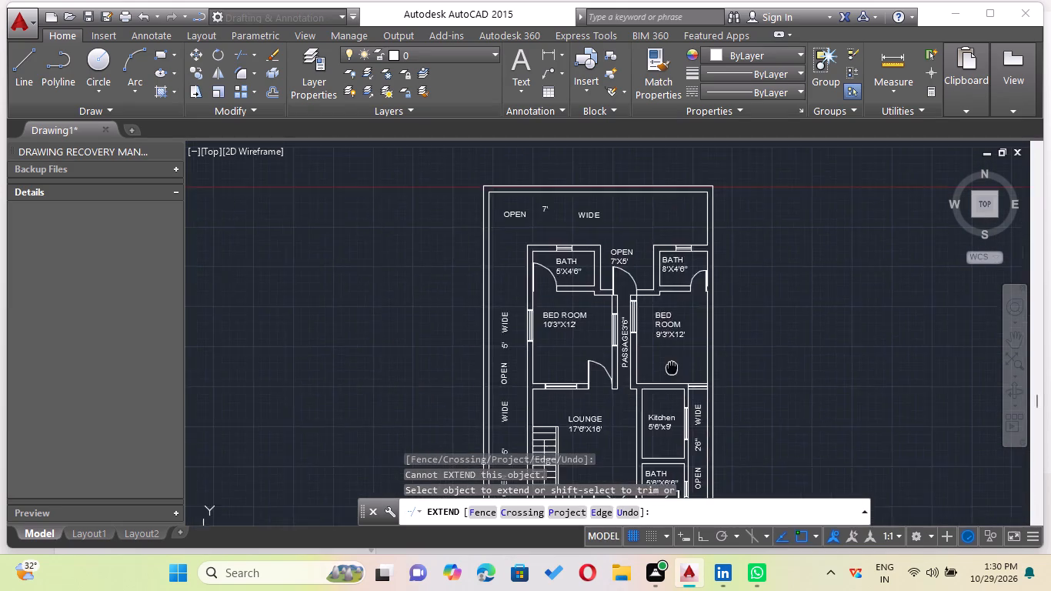
middle_click_drag(678, 399, 684, 429)
scroll(684, 429, "up", 1)
scroll(754, 374, "up", 2)
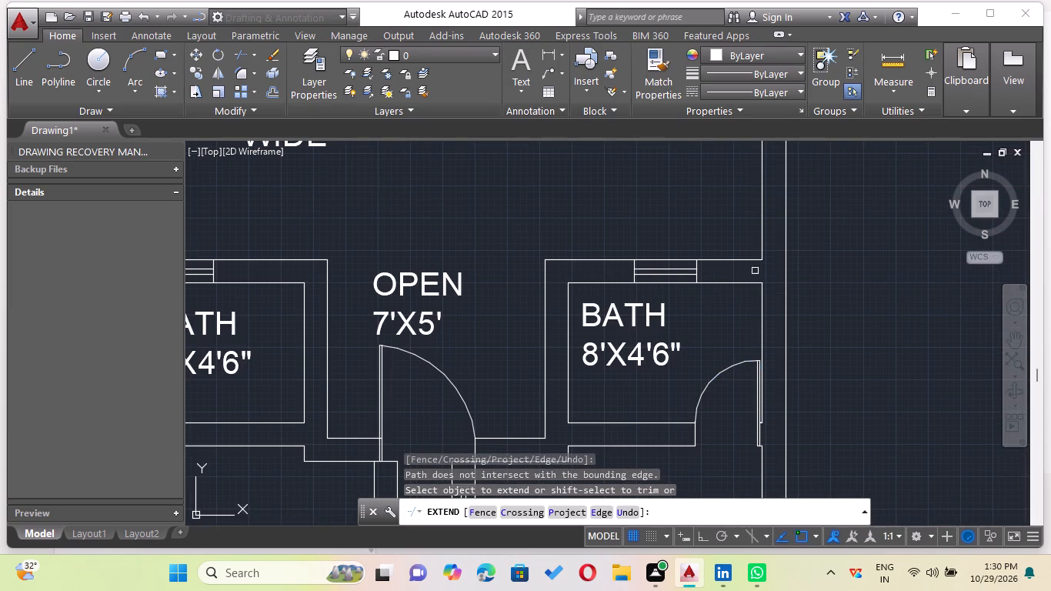
left_click(750, 259)
key("Escape")
Trim away the outer east boundary line of the copied plan north of the 8'X4'6" bath and south of the drawing room.
scroll(814, 294, "down", 3)
type("TR")
key("Return")
key("Return")
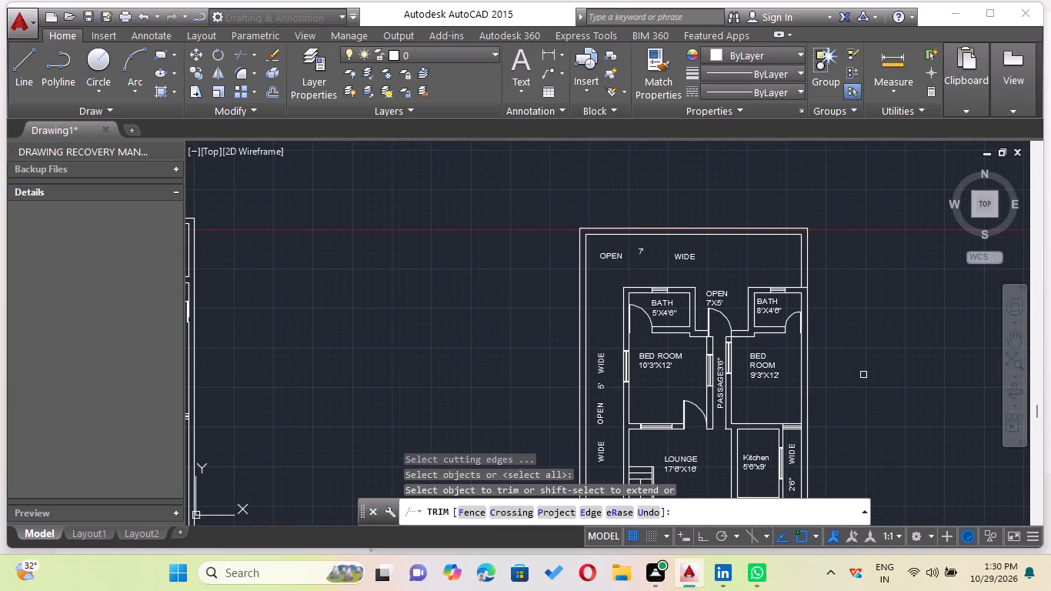
left_click_drag(842, 267, 825, 264)
left_click(760, 255)
scroll(839, 263, "down", 2)
middle_click_drag(833, 261, 687, 168)
scroll(684, 376, "up", 2)
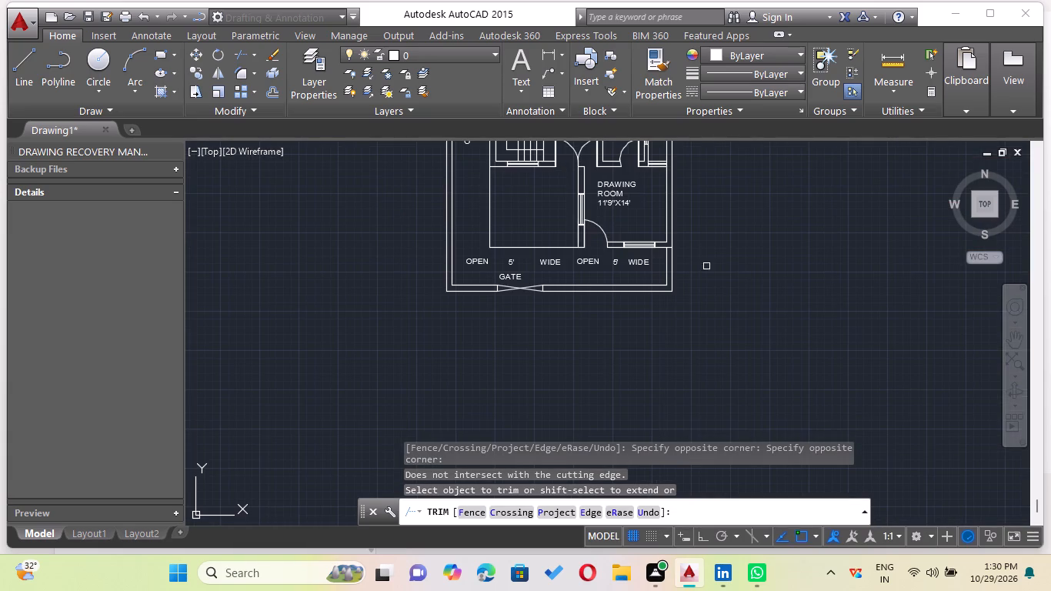
left_click_drag(706, 266, 676, 267)
left_click(621, 267)
key("Escape")
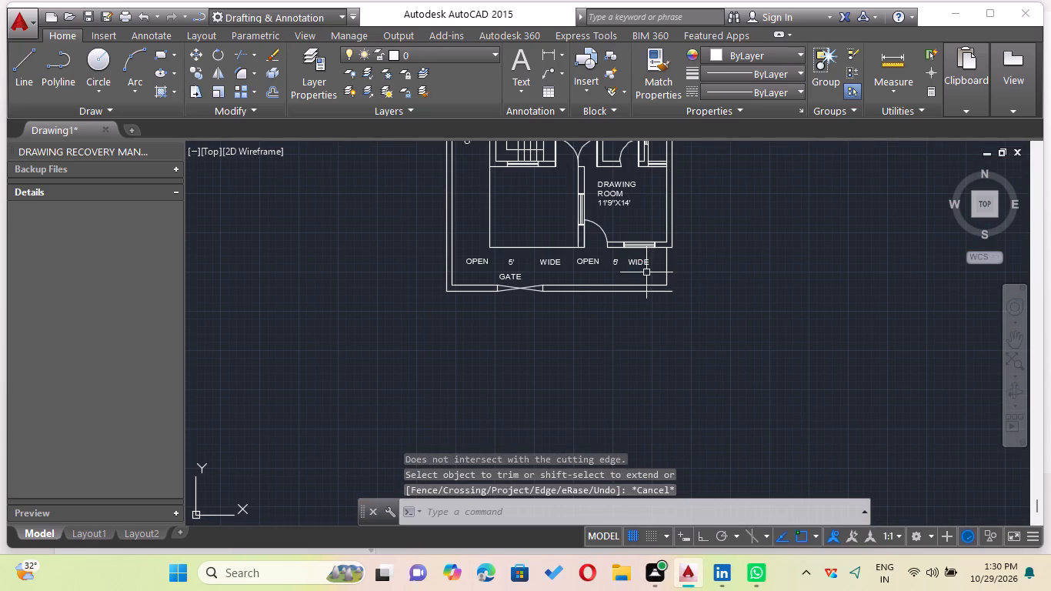
Erase the south boundary wall lines east of the gate, the inner east line below the drawing room, and the nearby 5' and WIDE labels.
left_click(646, 272)
left_click(649, 318)
left_click_drag(721, 262, 703, 265)
left_click(604, 300)
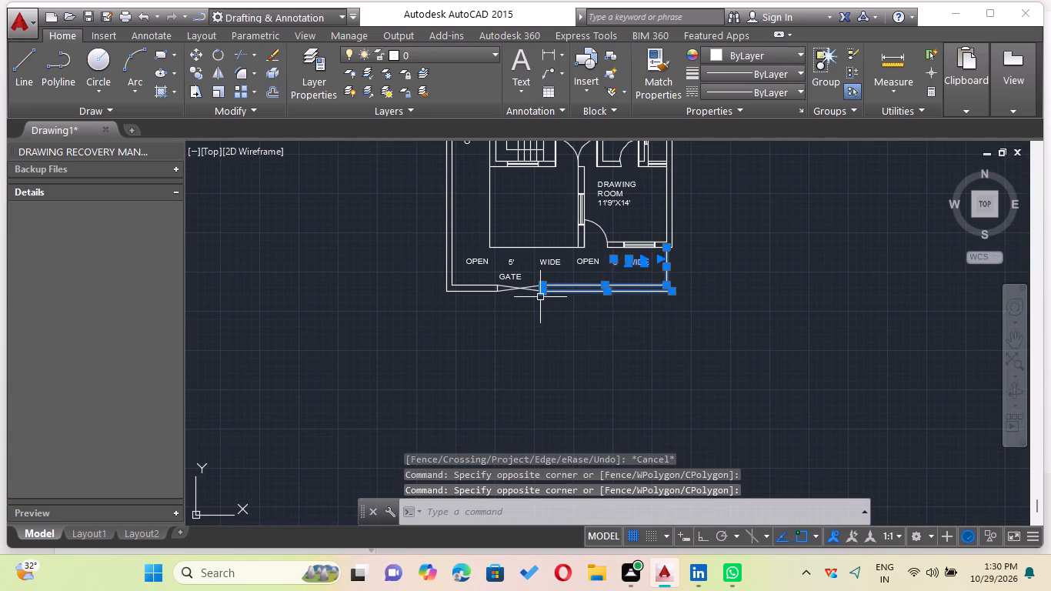
key("Delete")
Erase the copied plan's west and north boundary wall lines and the leftover inner east boundary segment north of the bath.
scroll(542, 302, "down", 1)
middle_click_drag(544, 309, 622, 507)
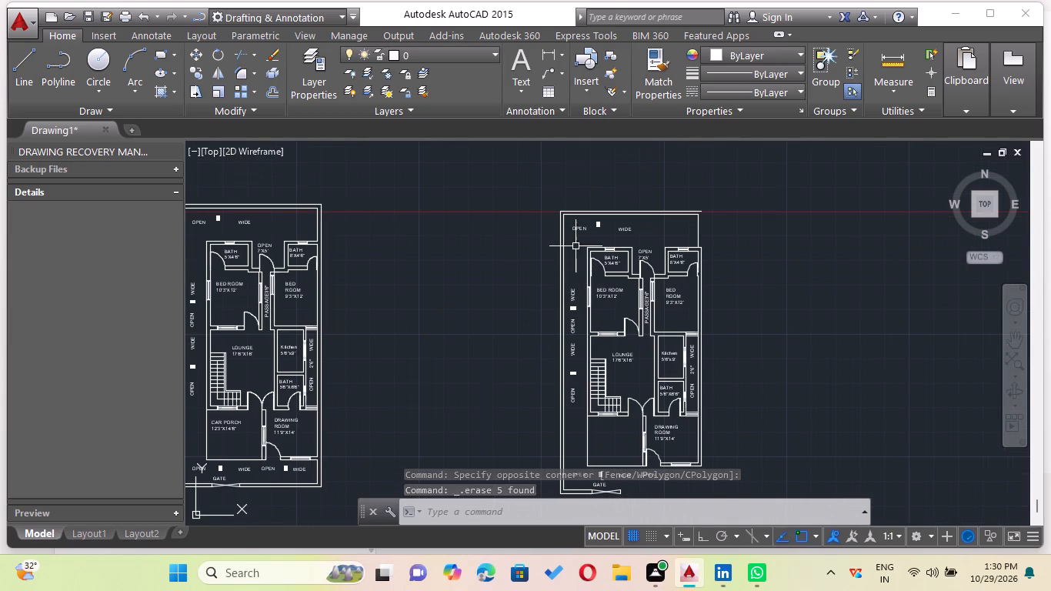
left_click_drag(576, 246, 559, 251)
left_click(516, 260)
key("Delete")
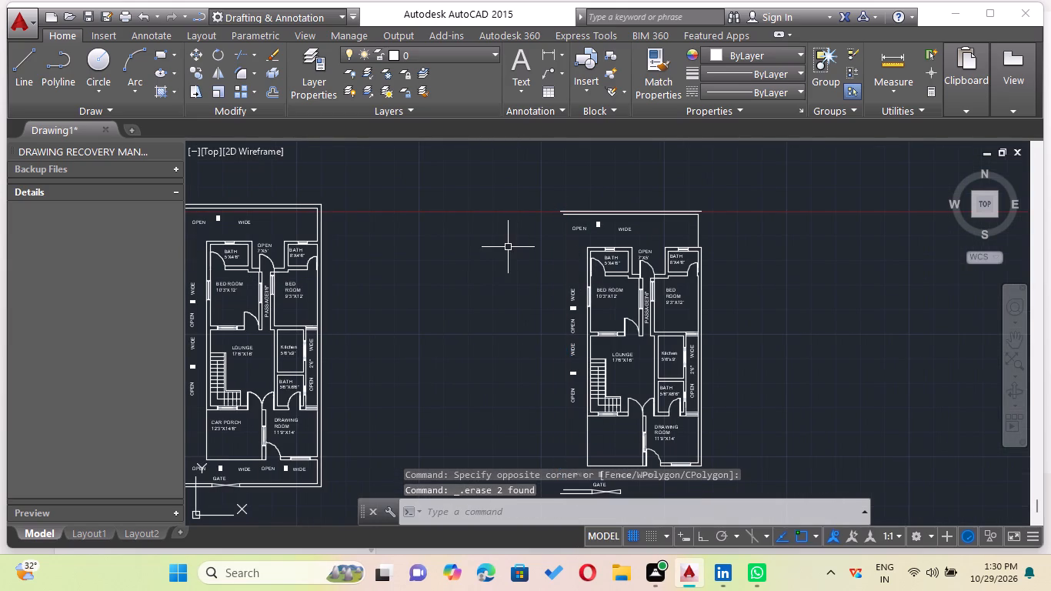
left_click(669, 183)
left_click(650, 226)
key("Delete")
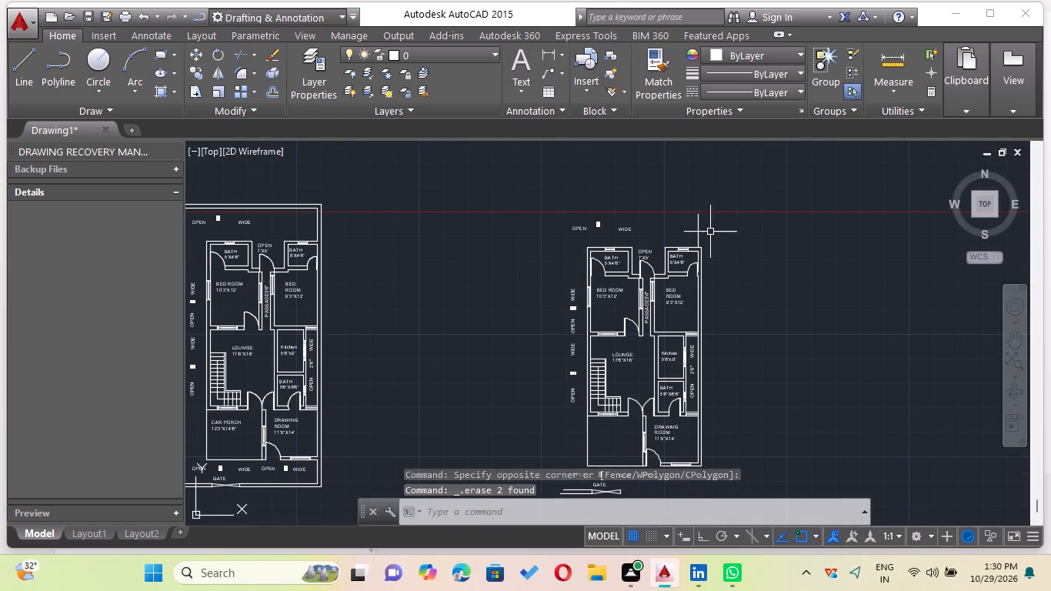
left_click(700, 227)
key("Delete")
Delete the OPEN 7' WIDE labels north of the copied plan and both sets of OPEN 5' WIDE labels along its west side.
left_click_drag(635, 199, 632, 207)
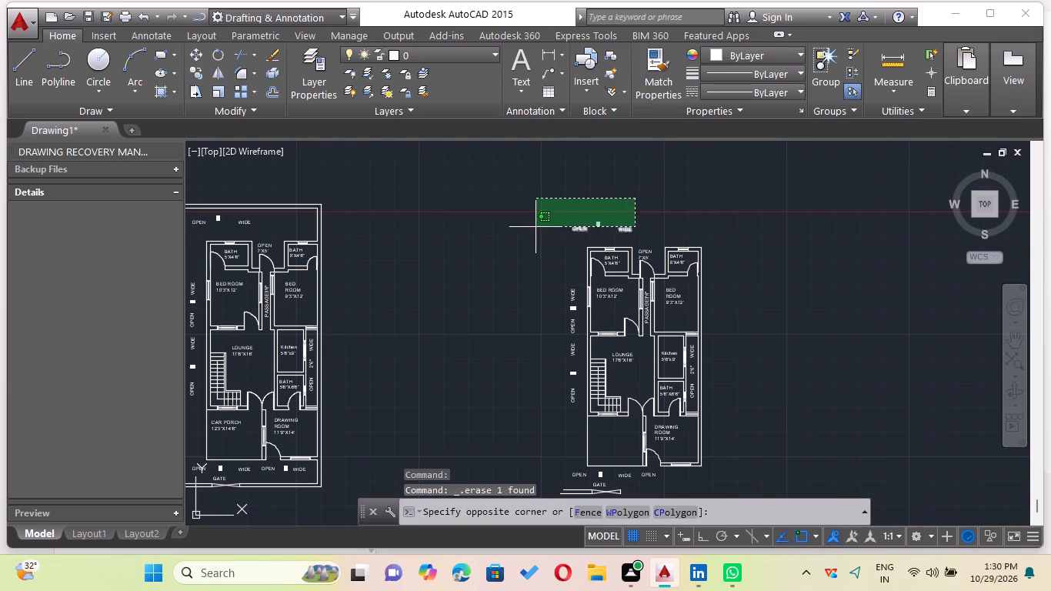
left_click(536, 227)
key("Delete")
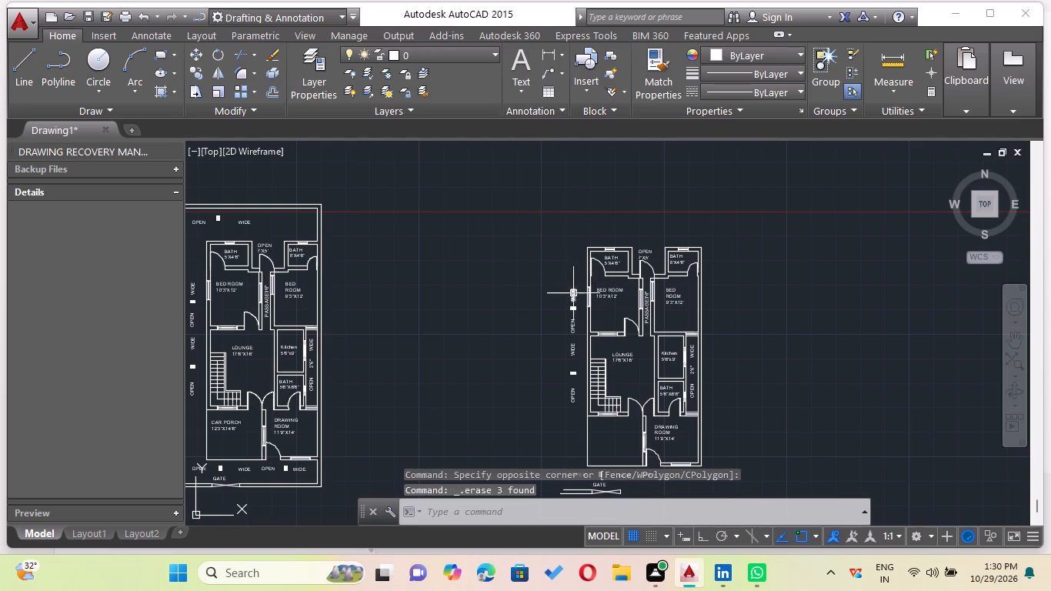
left_click(573, 293)
key("Delete")
left_click(575, 310)
key("Delete")
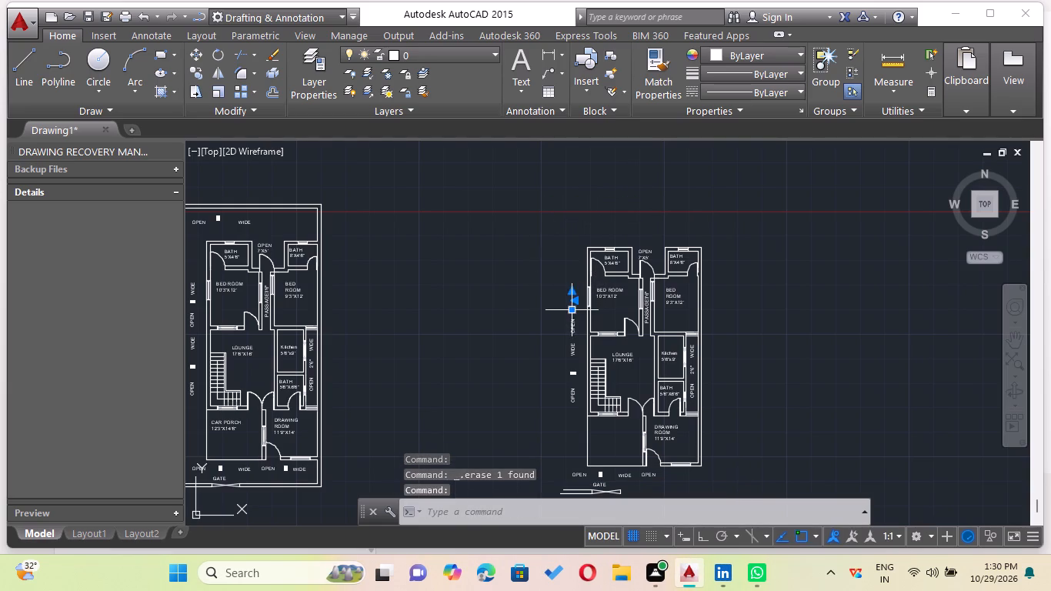
left_click(575, 327)
key("Delete")
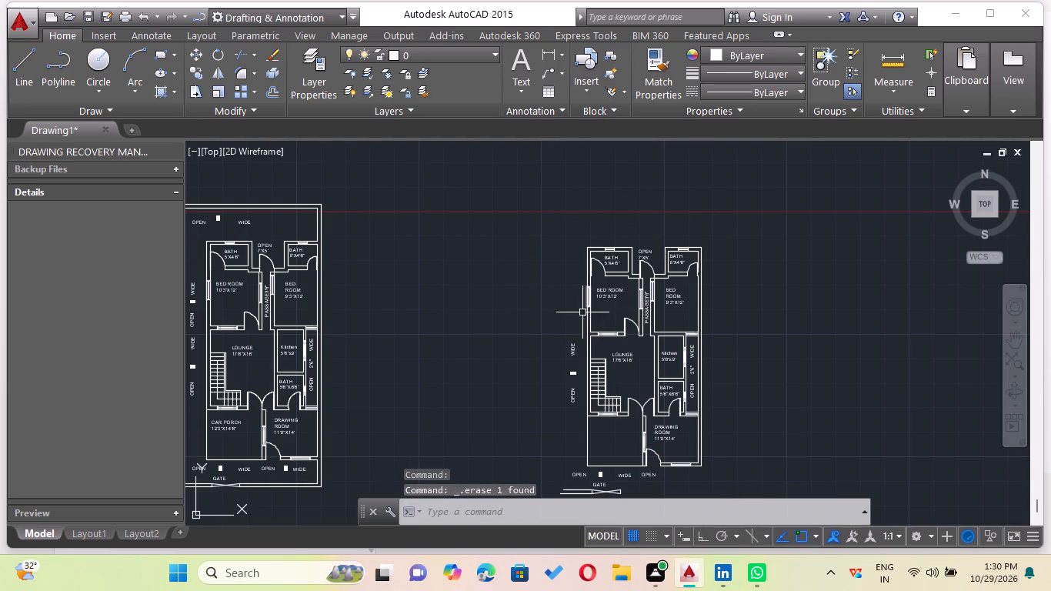
left_click(580, 321)
left_click(549, 437)
key("Delete")
Erase the gate, its remaining boundary wall lines, and the OPEN, 5', WIDE and GATE labels south of the copied plan.
scroll(553, 419, "down", 1)
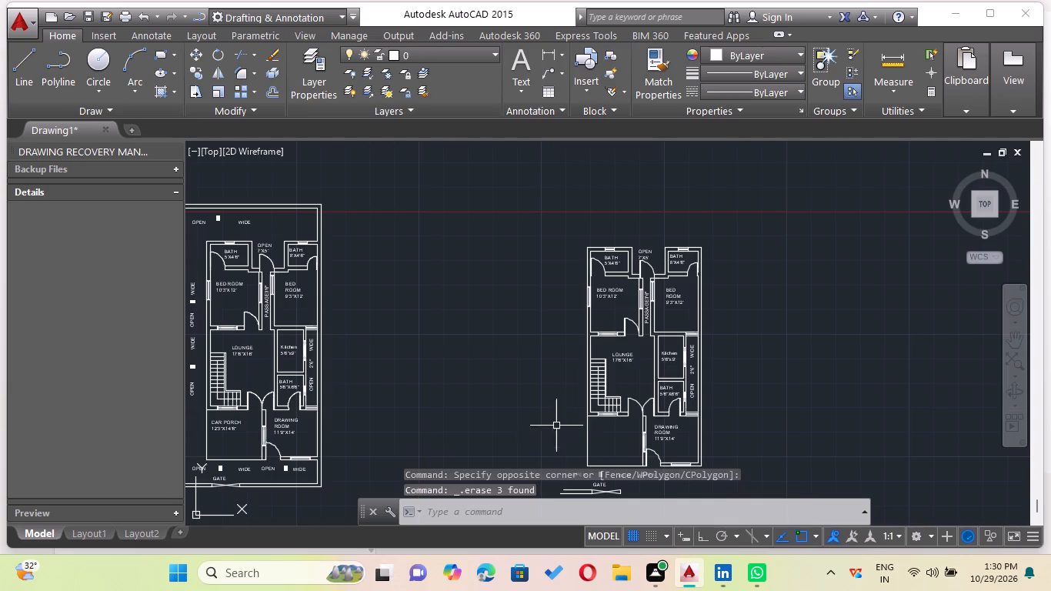
scroll(554, 421, "down", 1)
middle_click_drag(552, 412, 529, 295)
scroll(579, 335, "up", 3)
left_click_drag(568, 279, 533, 297)
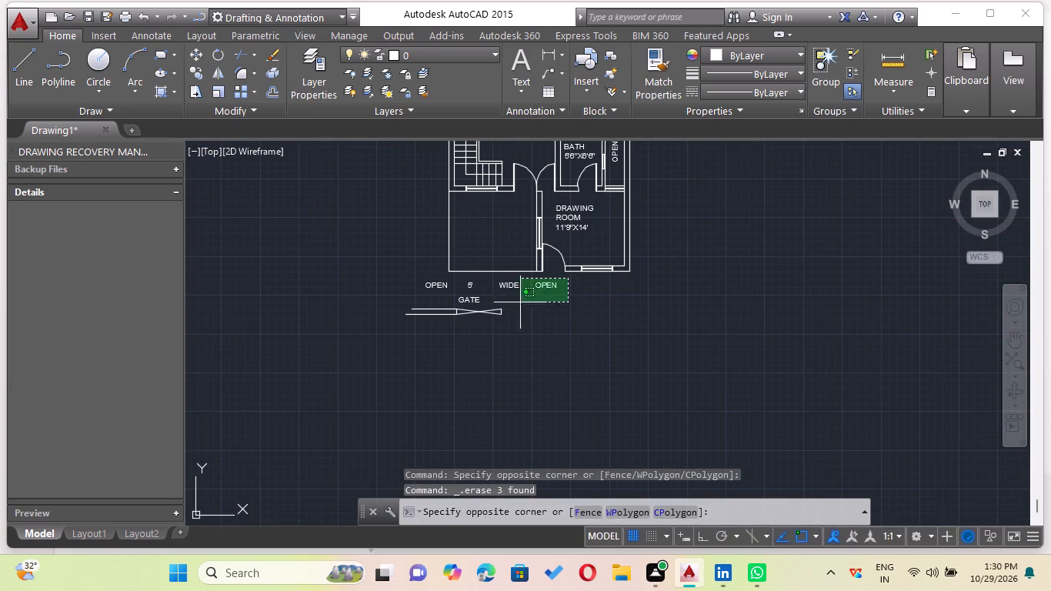
left_click(414, 323)
key("Delete")
Place a two-line multiline text label reading TERRACE 12'3"X14'6" in the copied plan's empty room west of the drawing room.
scroll(433, 362, "down", 2)
middle_click_drag(433, 362, 435, 364)
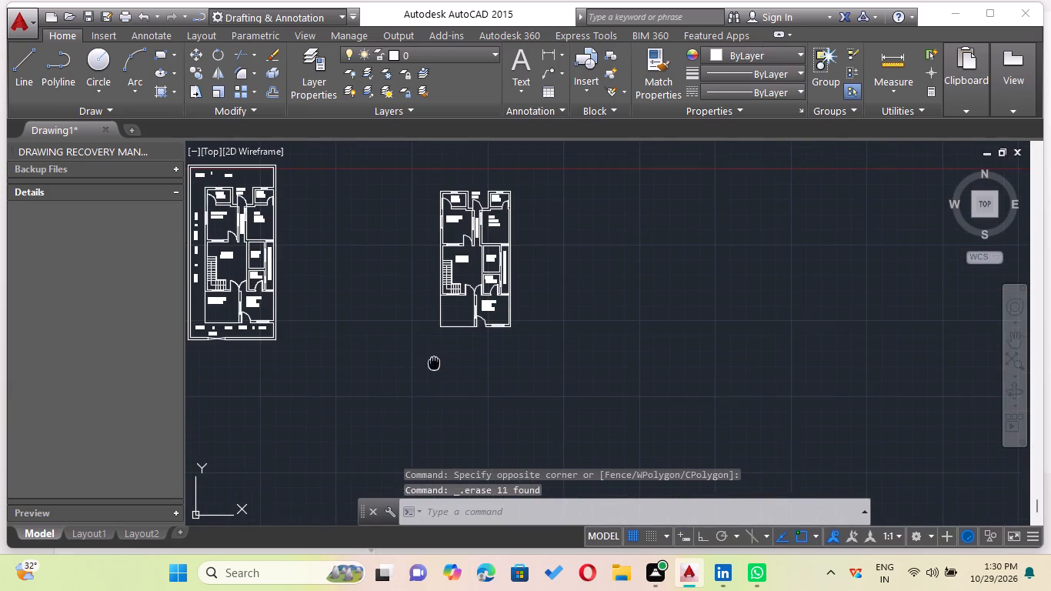
middle_click_drag(435, 364, 472, 379)
scroll(475, 379, "up", 1)
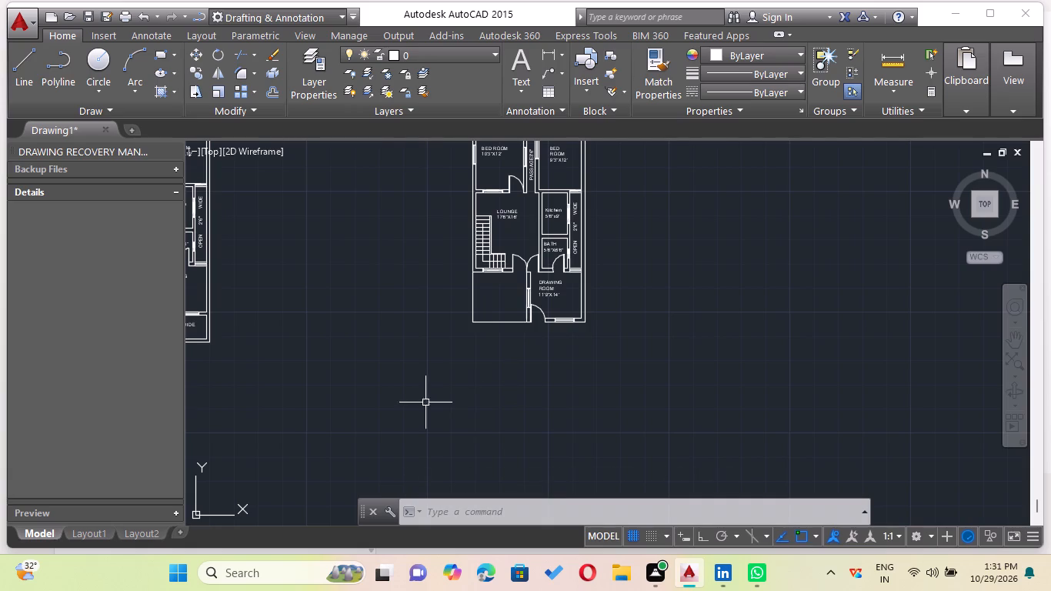
scroll(492, 253, "up", 2)
middle_click_drag(508, 312, 472, 342)
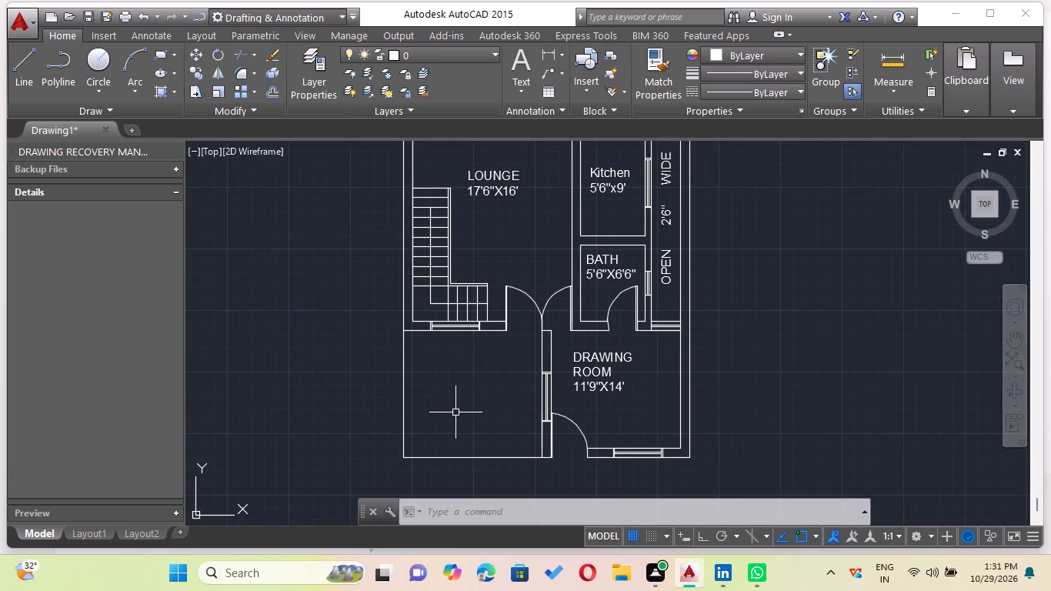
type("MTEXT")
key("Return")
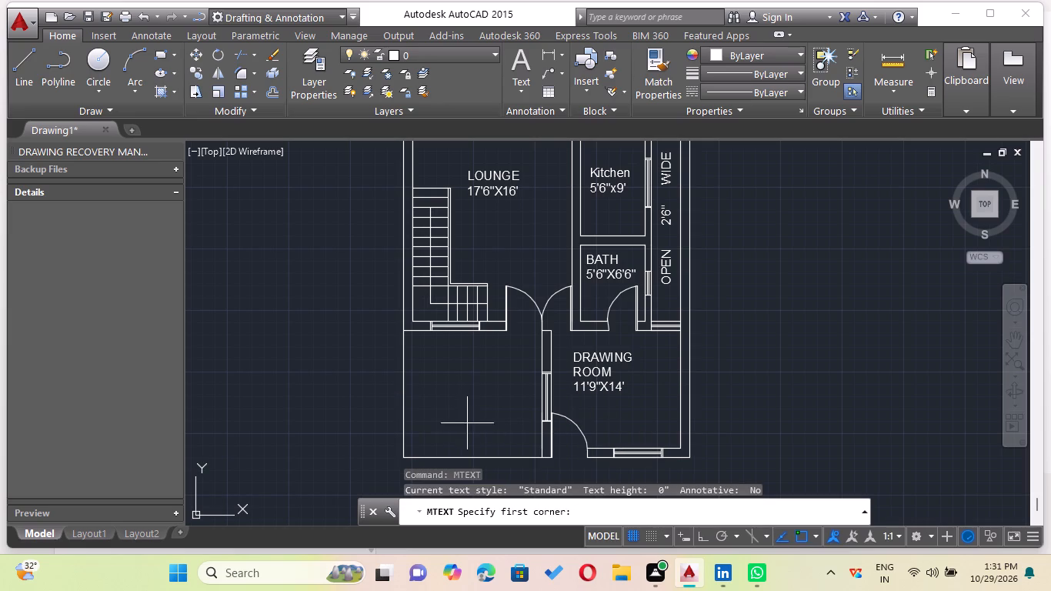
left_click(424, 374)
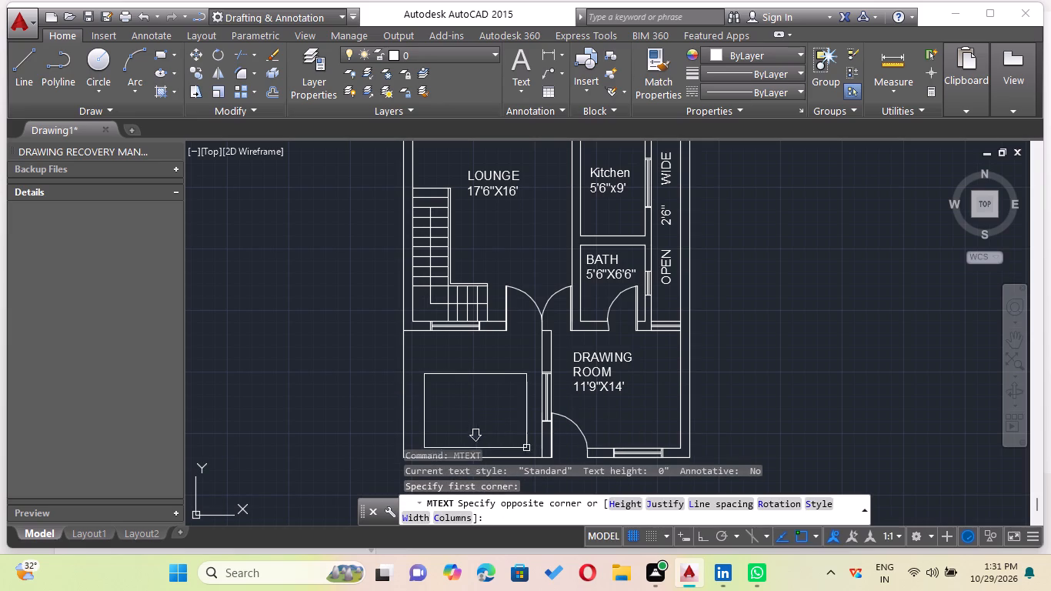
left_click(521, 431)
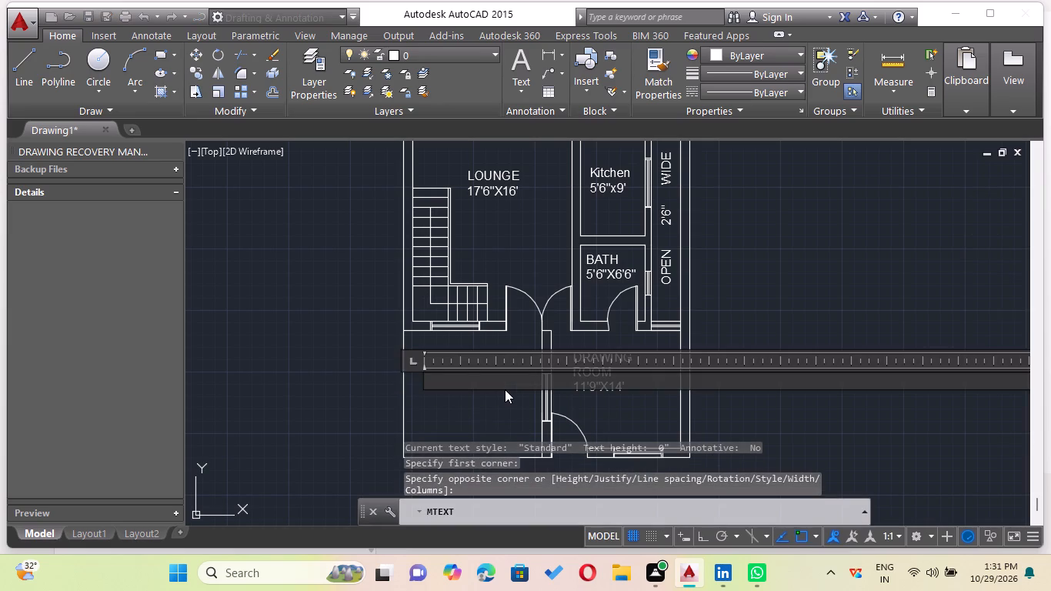
type("TERRACE")
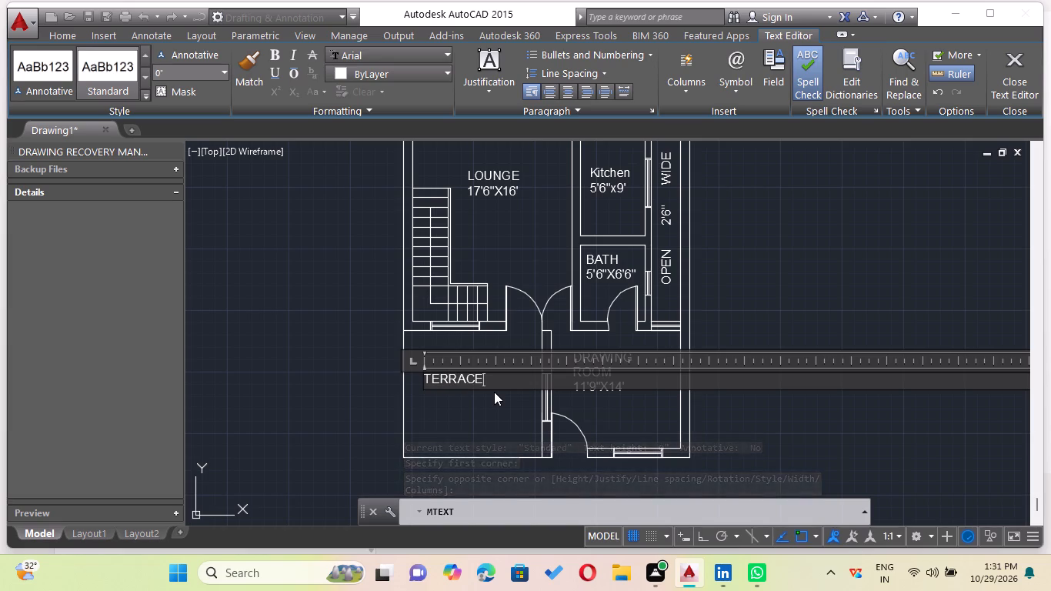
key("Return")
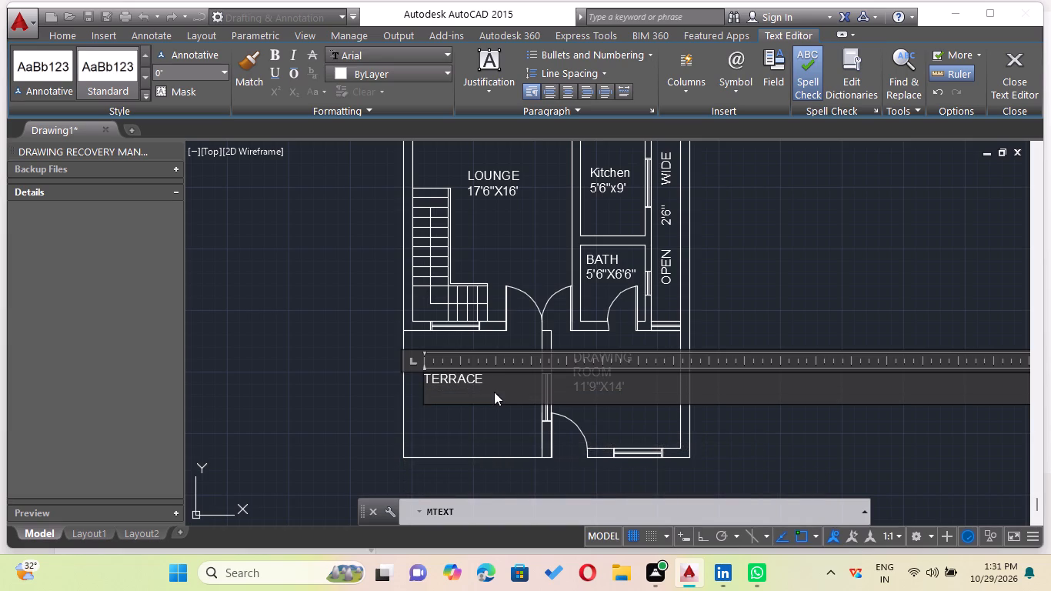
key("1")
key("2")
key("apostrophe")
key("3")
type("\"X")
type("14")
key("apostrophe")
key("6")
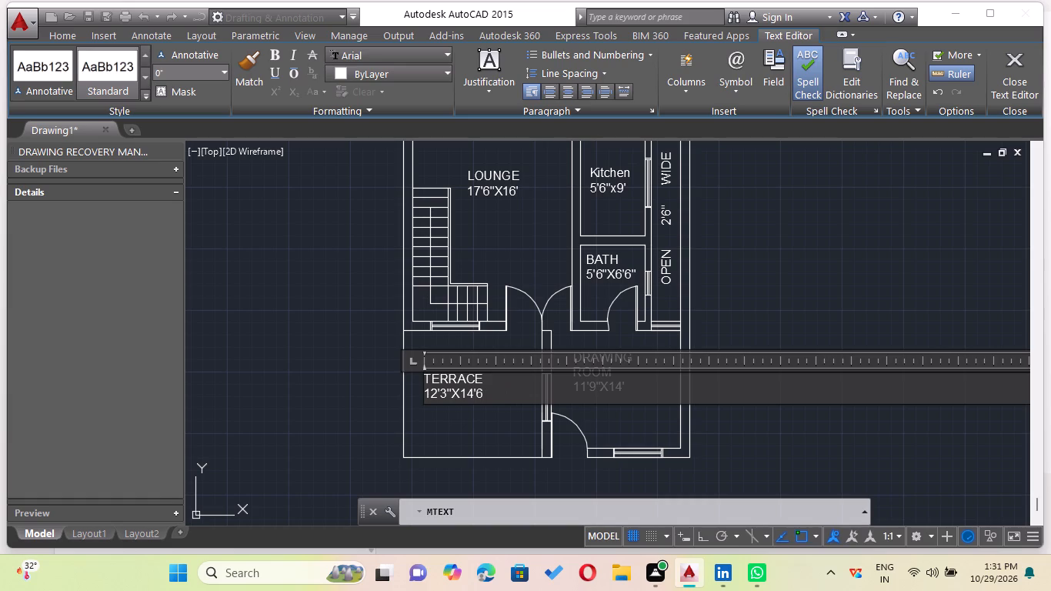
key("shift+quotedbl")
Set the text height of the whole TERRACE label to 9" and finish editing it.
left_click_drag(491, 390, 396, 366)
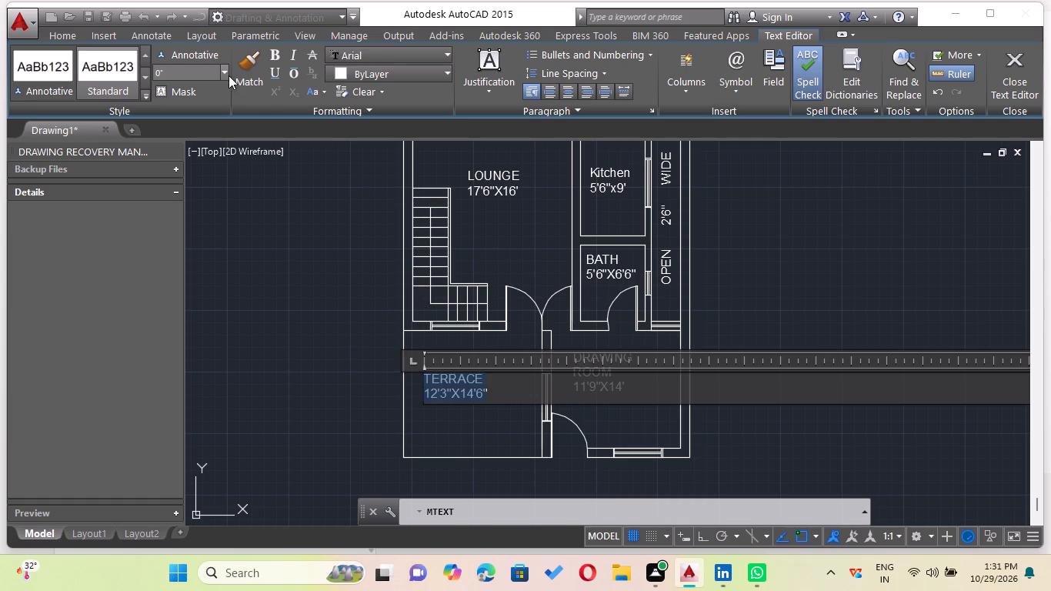
left_click(227, 72)
left_click(190, 88)
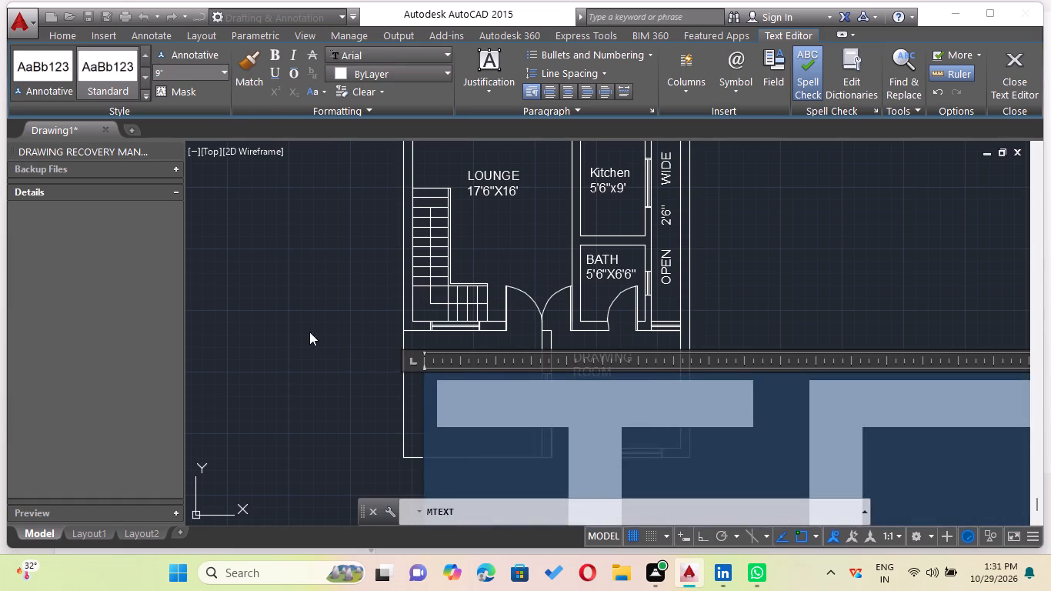
left_click(305, 332)
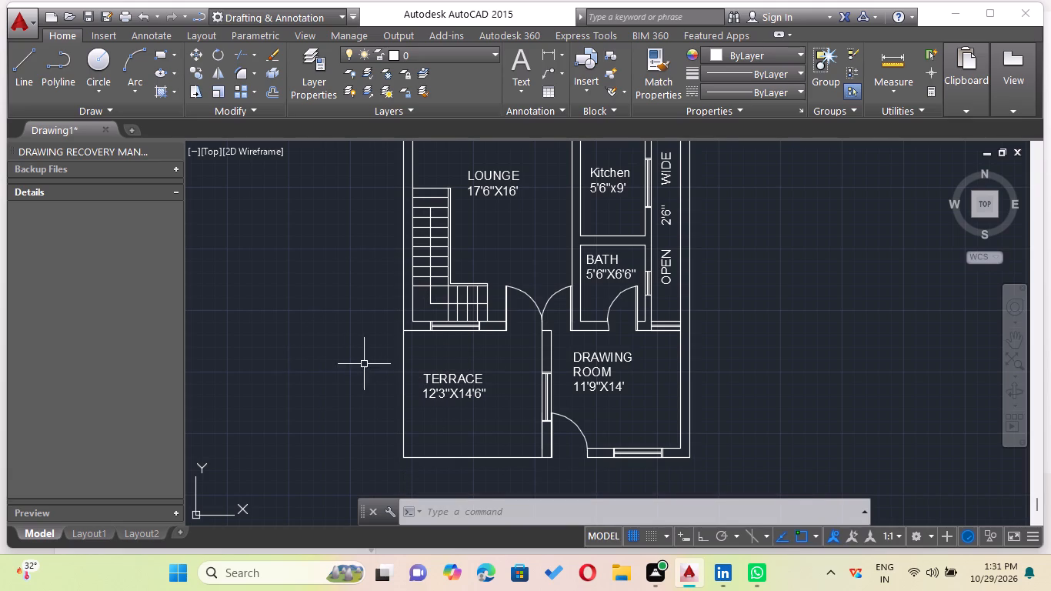
Add a quick dimension for the original plan's northern outer boundary line, placing it north of the wall.
scroll(326, 346, "down", 1)
middle_click_drag(335, 365, 335, 386)
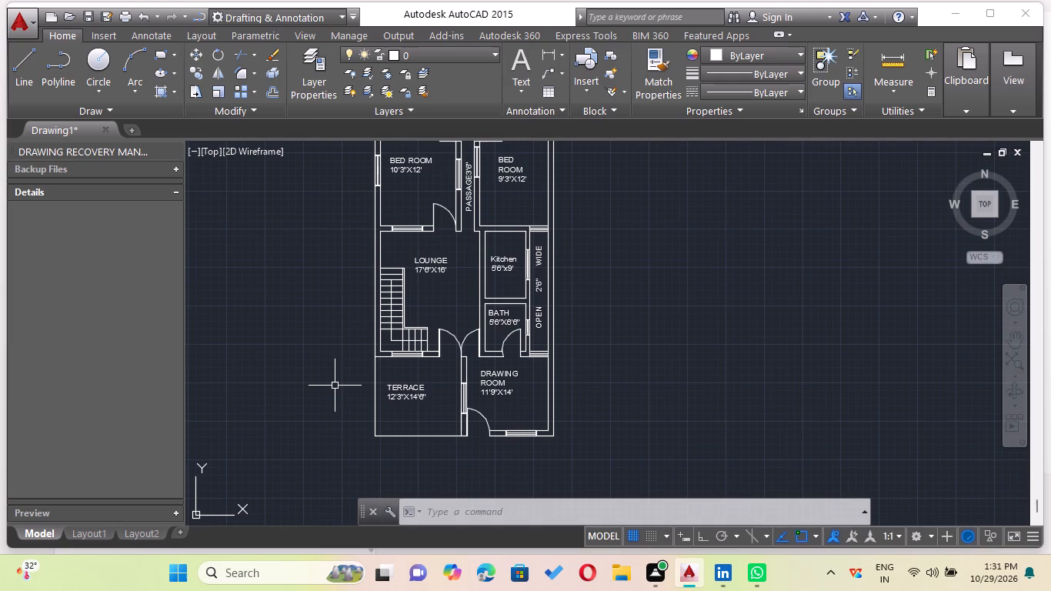
scroll(361, 390, "down", 2)
middle_click_drag(270, 376, 439, 363)
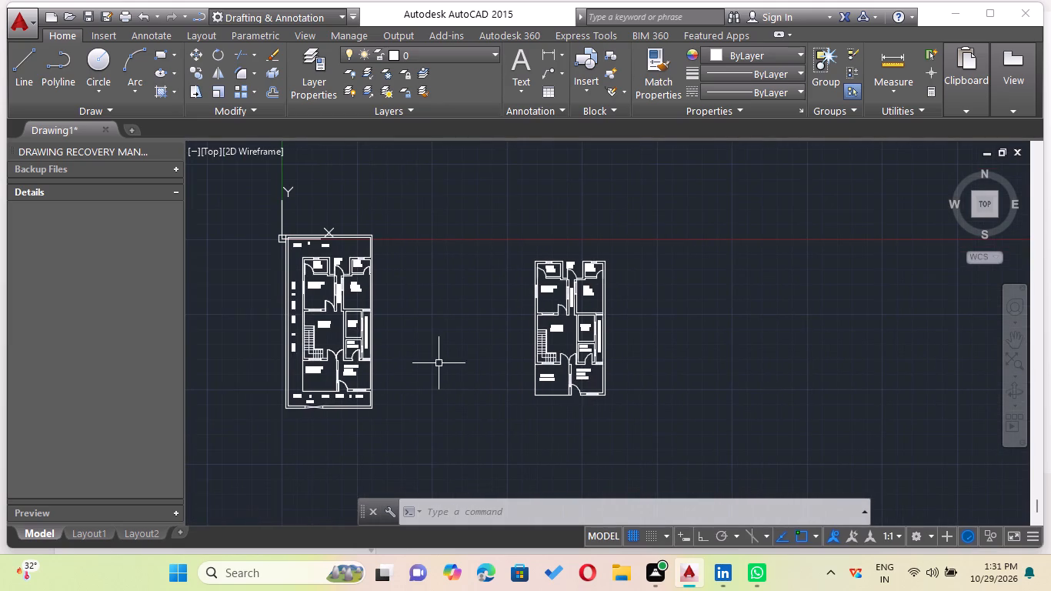
scroll(429, 379, "up", 1)
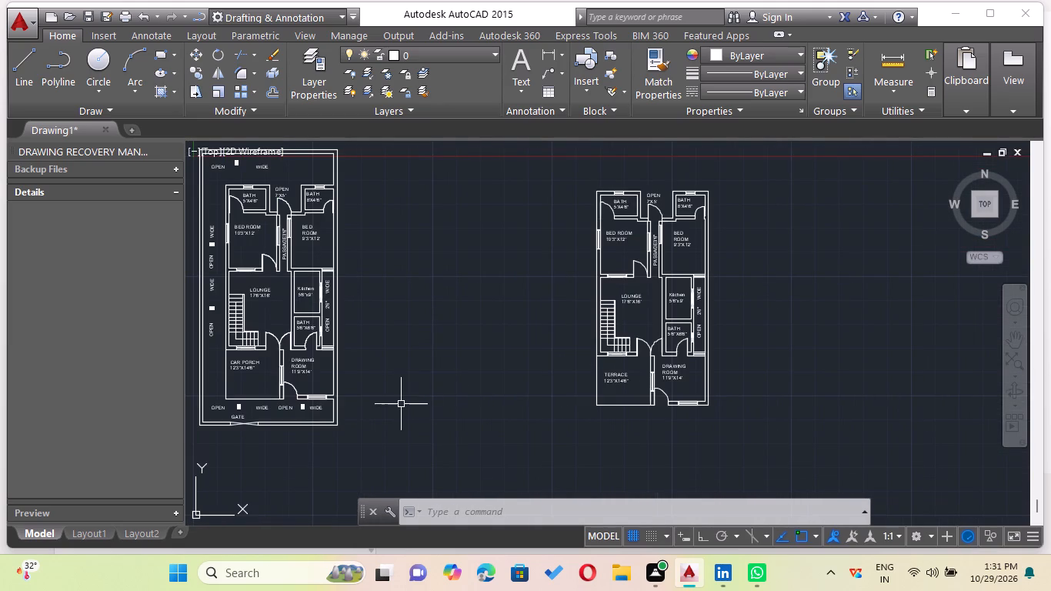
scroll(330, 351, "down", 1)
middle_click_drag(339, 356, 414, 360)
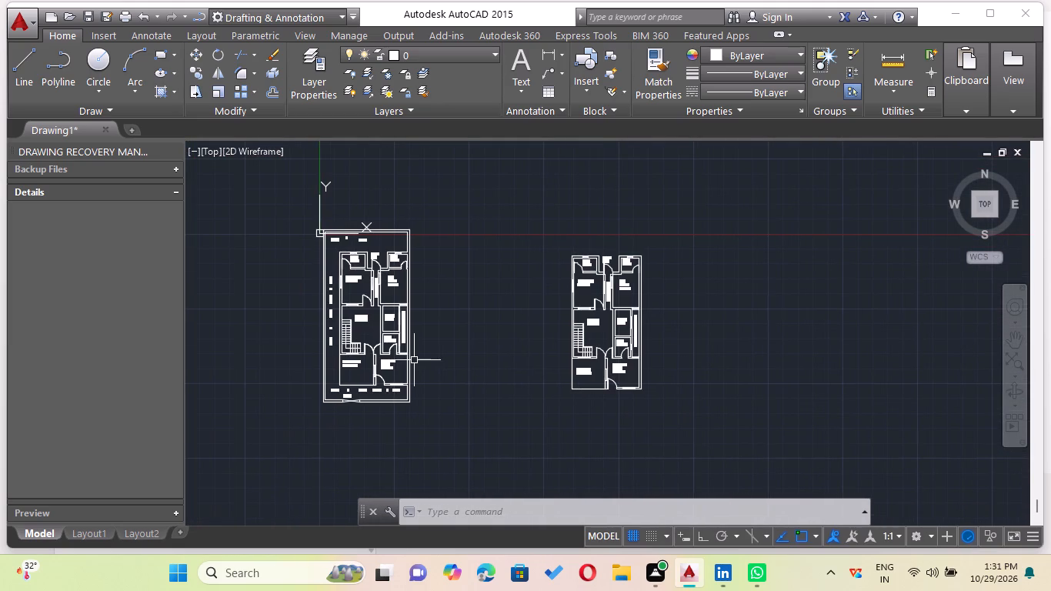
type("QDIM")
key("Return")
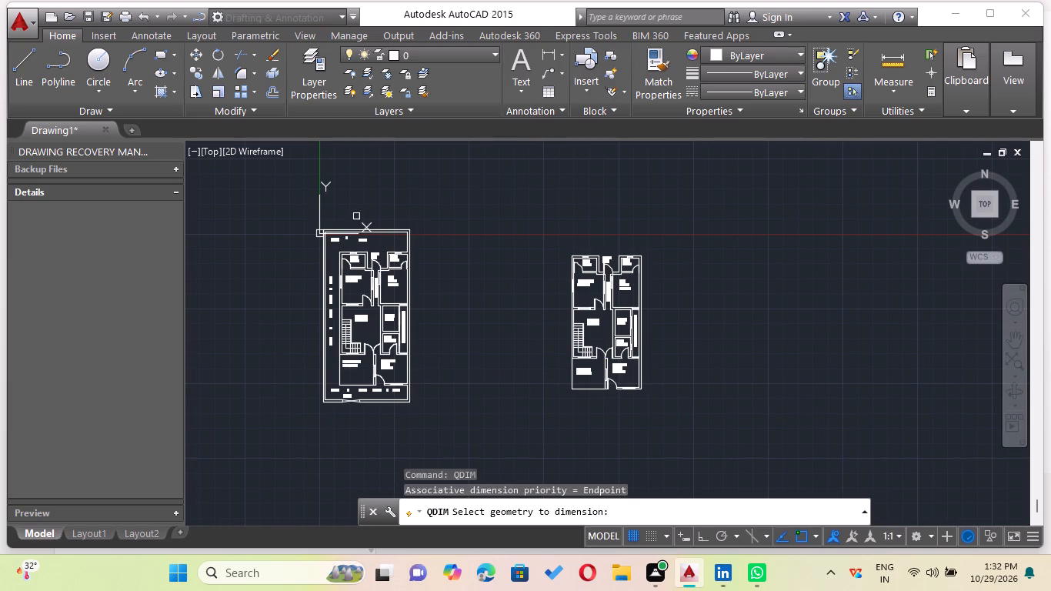
scroll(372, 218, "up", 2)
left_click(408, 244)
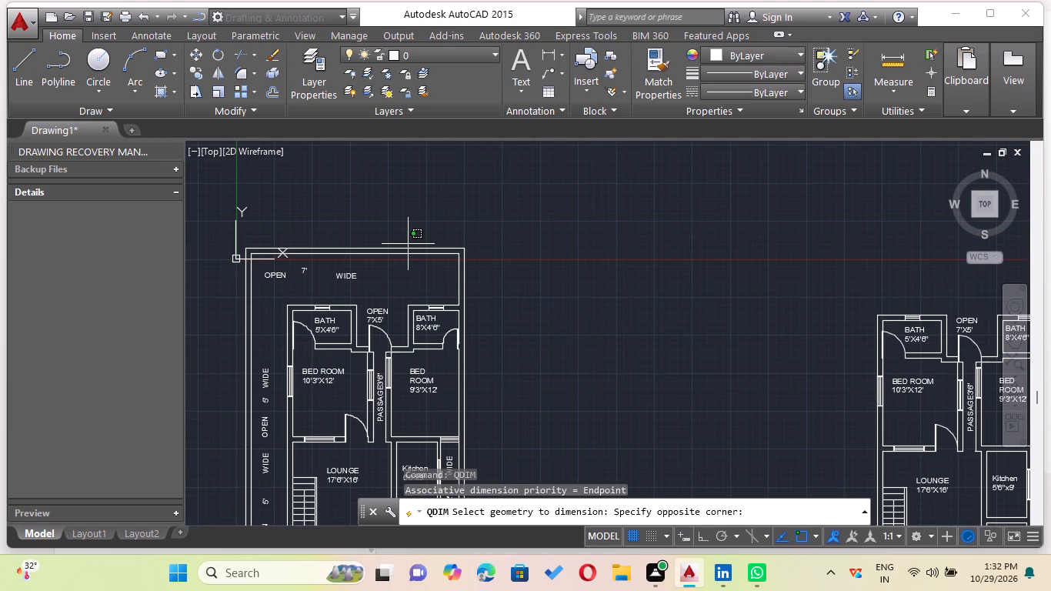
left_click(406, 249)
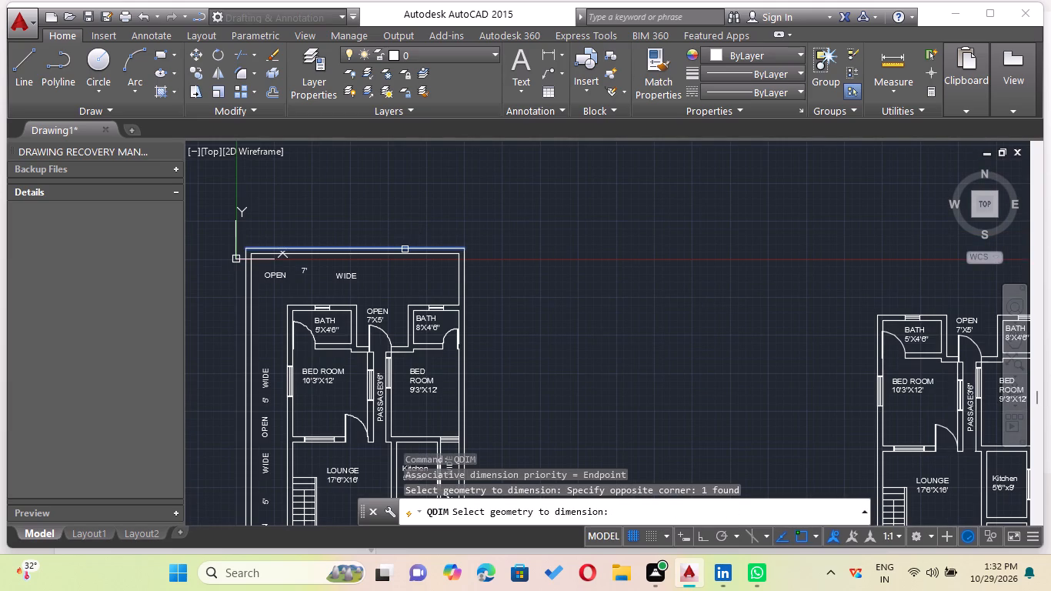
key("Return")
left_click(434, 199)
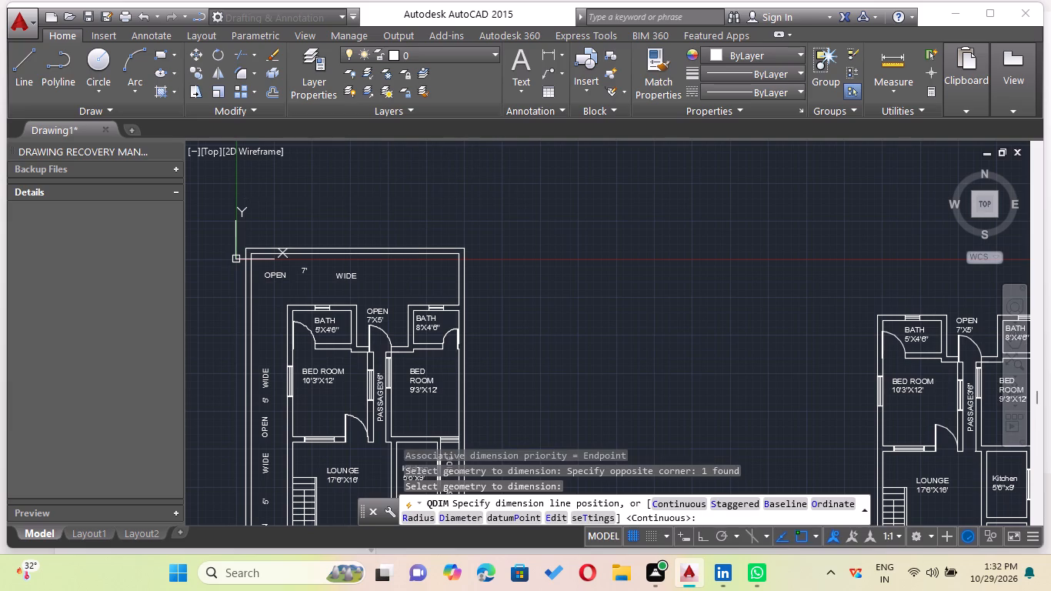
Add a quick dimension for the original plan's western outer boundary line, placing it west of the wall.
middle_click_drag(311, 252, 382, 205)
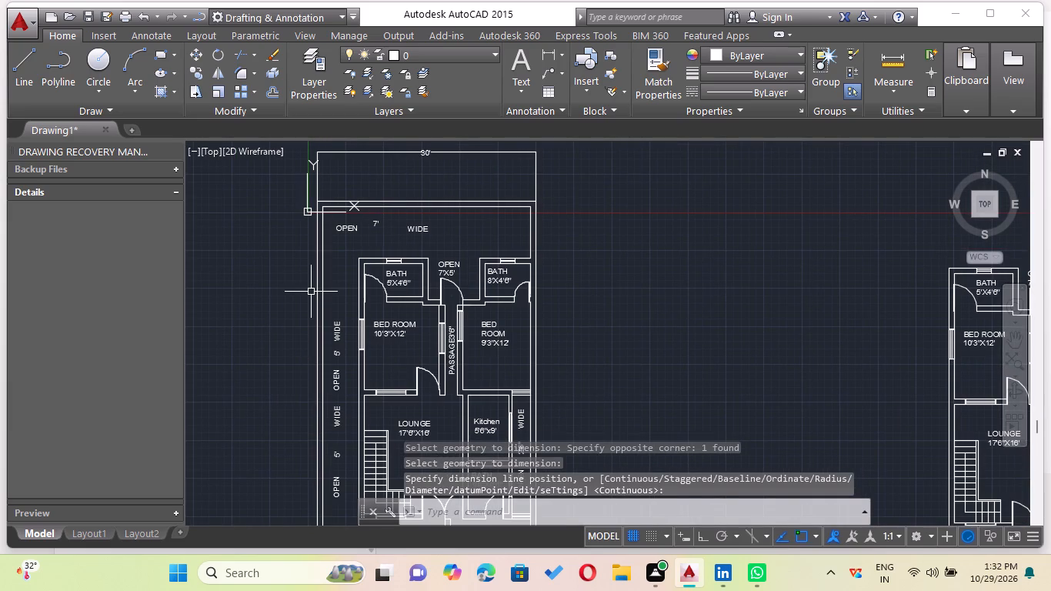
key("space")
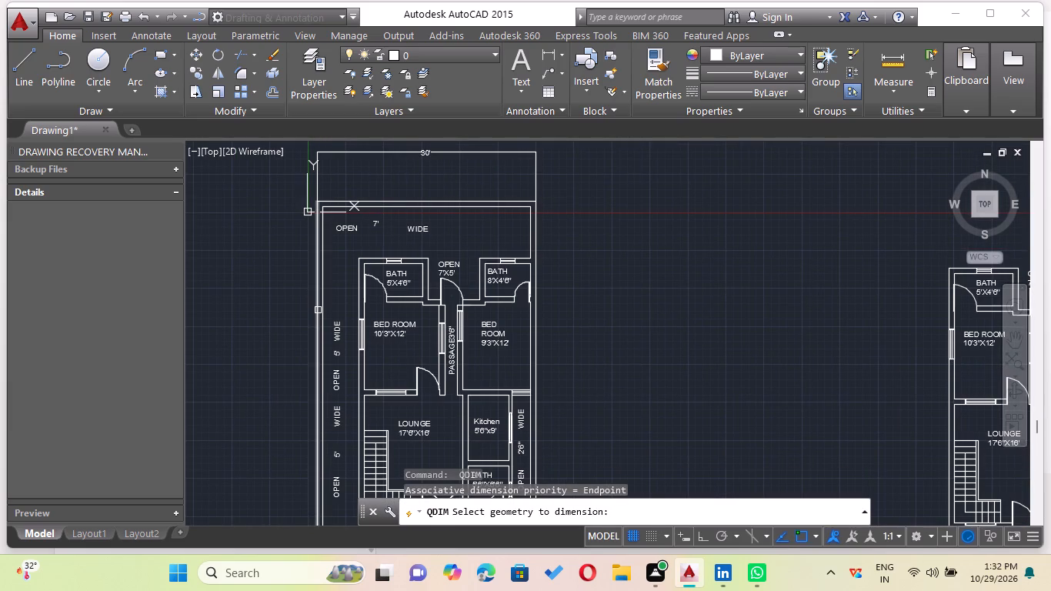
left_click(318, 310)
key("space")
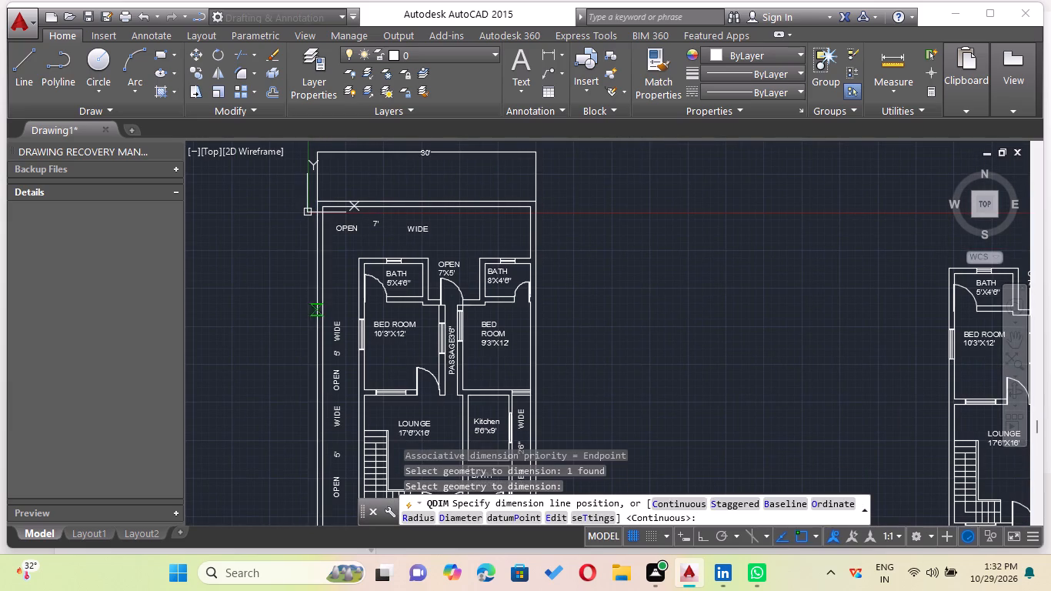
left_click(279, 286)
Change the OPEN 7'X5' label between the two northern baths of the copied plan to read OPEN TO SKY.
scroll(249, 469, "down", 1)
scroll(249, 470, "up", 3)
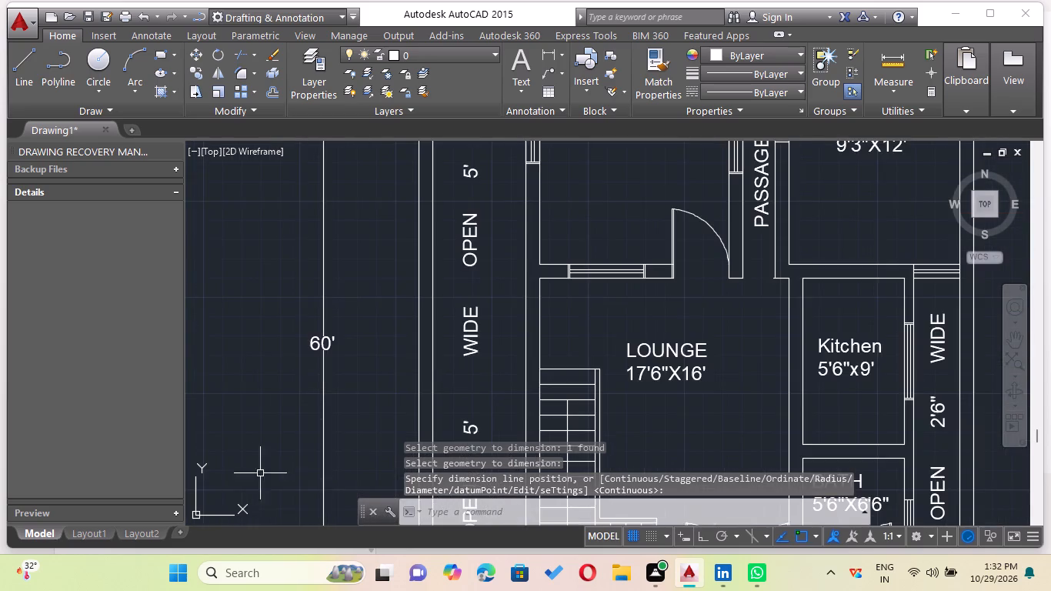
scroll(294, 472, "down", 2)
scroll(498, 372, "down", 1)
middle_click_drag(498, 372, 388, 326)
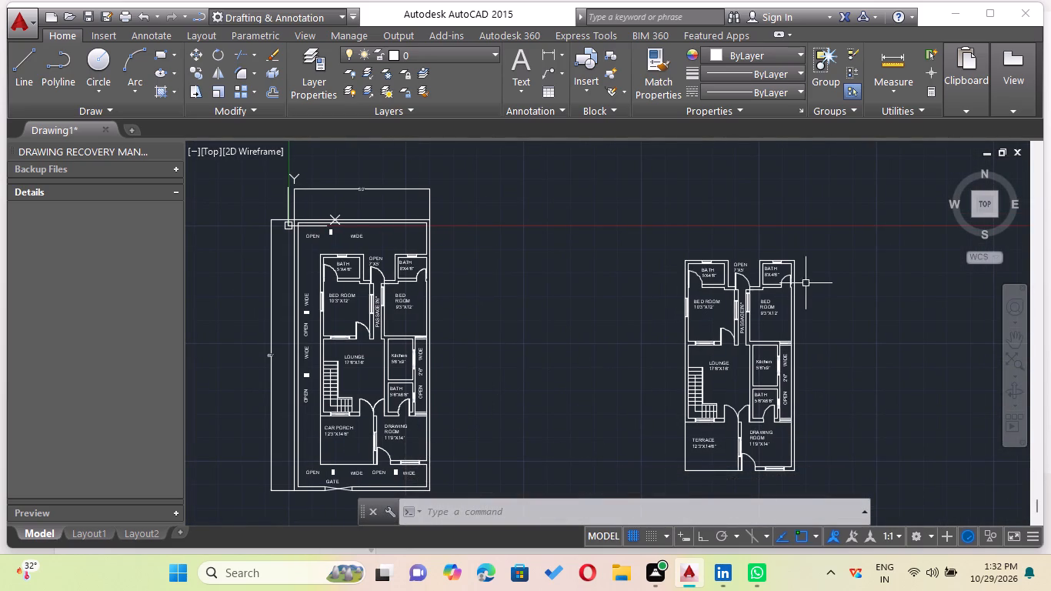
scroll(719, 295, "down", 1)
middle_click_drag(719, 295, 592, 349)
scroll(592, 349, "up", 4)
left_click(619, 240)
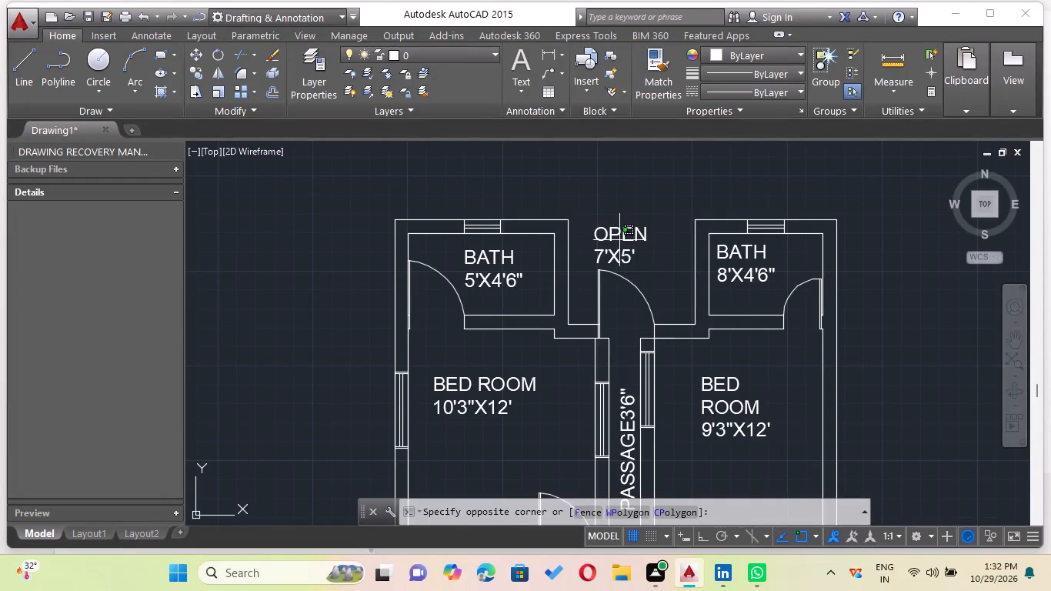
left_click(622, 248)
double_click(616, 234)
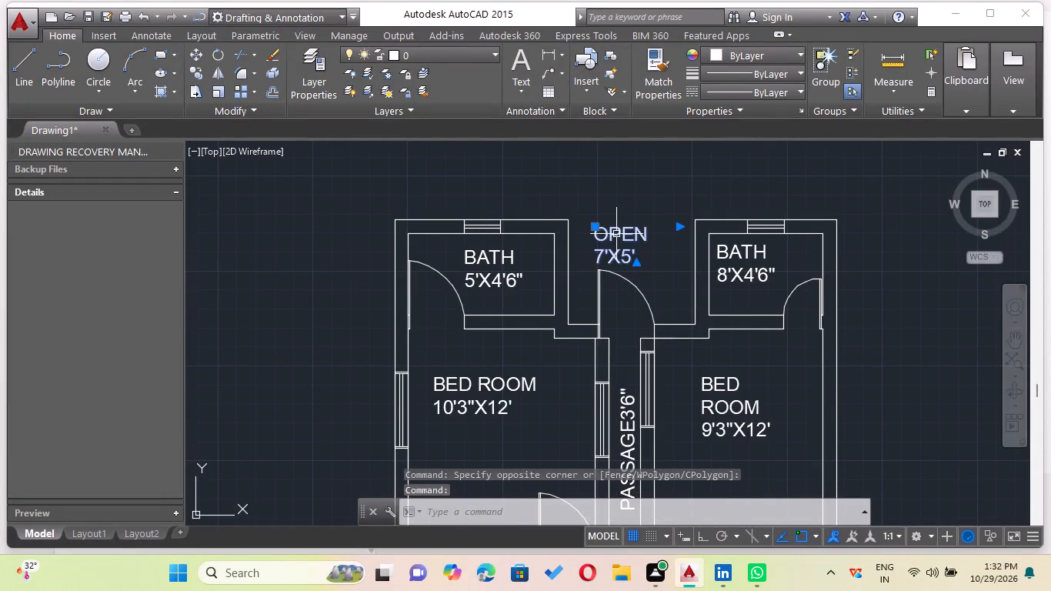
left_click(645, 254)
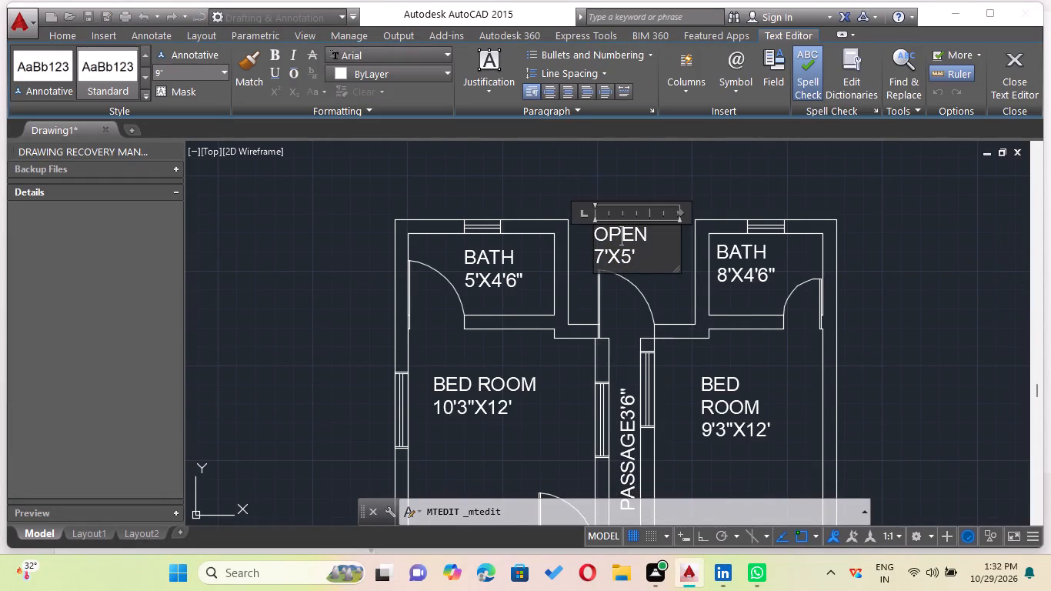
key("BackSpace")
key("BackSpace")
key("BackSpace")
key("BackSpace")
key("BackSpace")
key("space")
key("BackSpace")
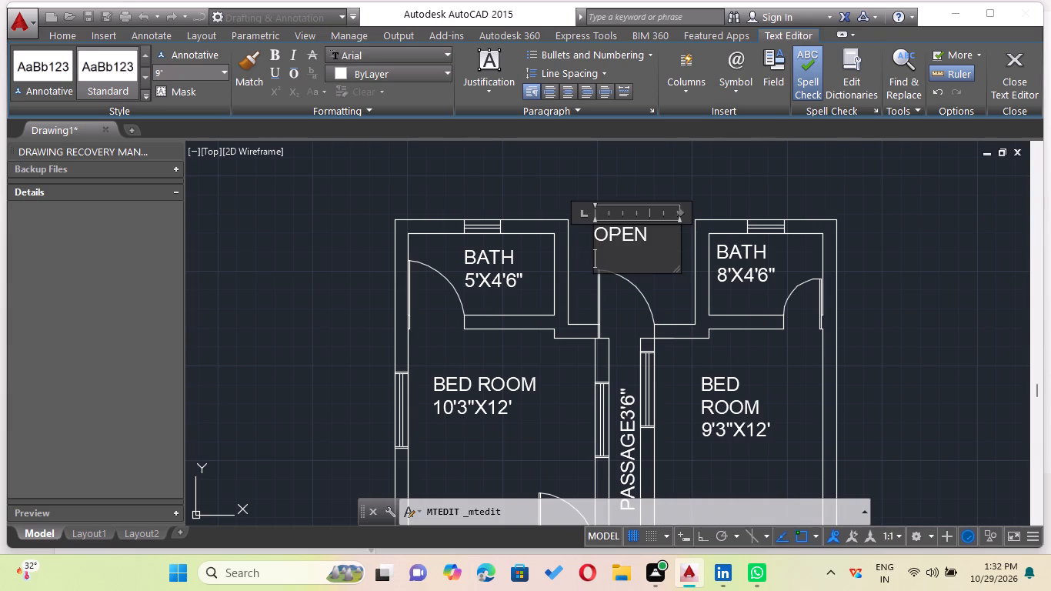
key("BackSpace")
key("space")
type("TO ASK")
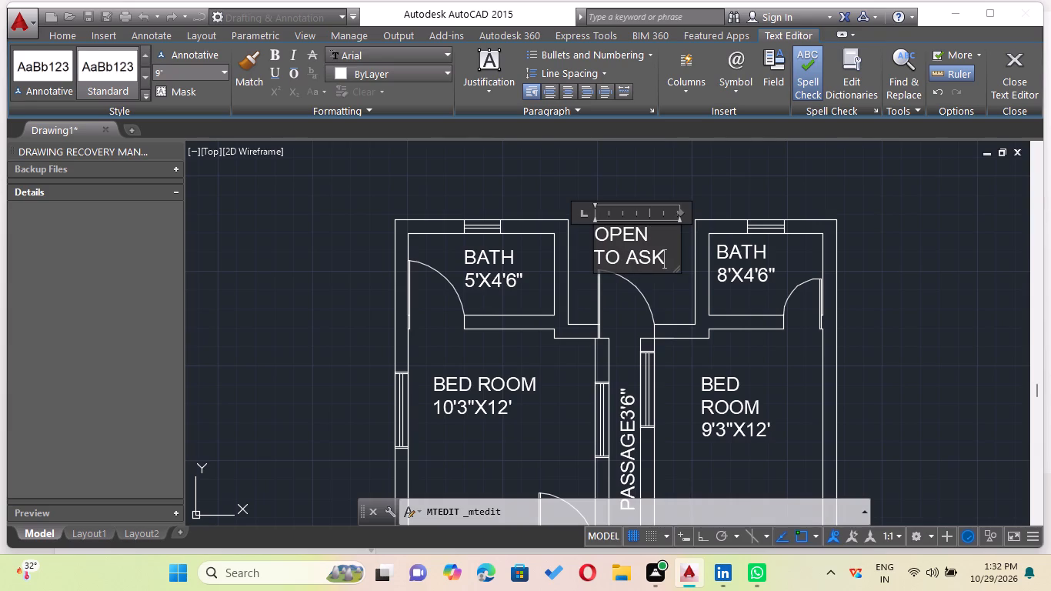
key("BackSpace")
key("BackSpace")
key("BackSpace")
key("s")
type("KY")
left_click(666, 286)
Review the copied upper-floor plan and the original plan, examining their room layouts, labels and the area around the lounge.
scroll(630, 335, "down", 1)
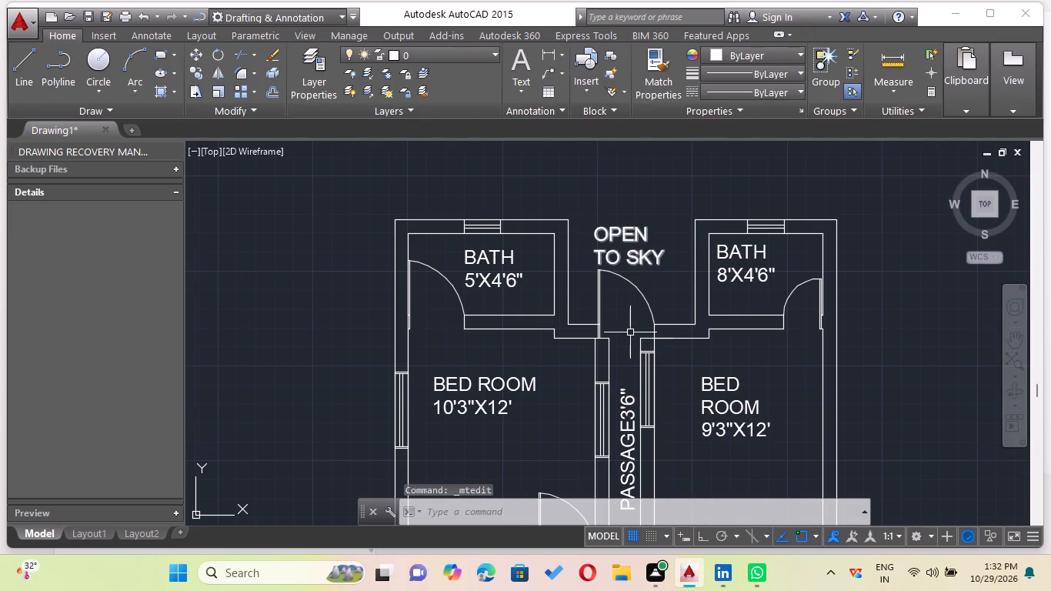
scroll(630, 332, "down", 1)
middle_click_drag(615, 348, 558, 299)
scroll(558, 299, "down", 1)
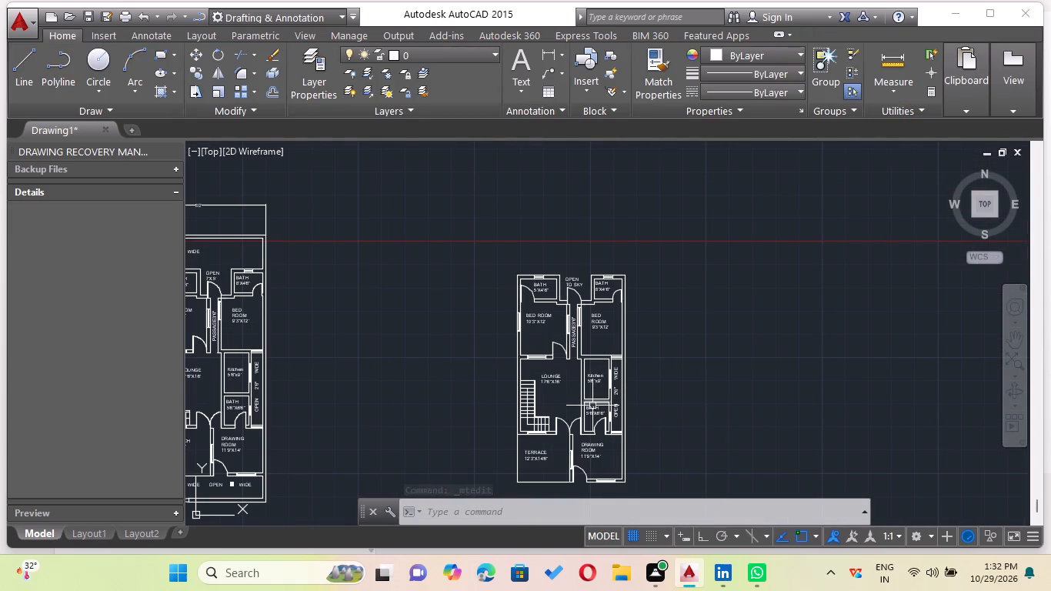
scroll(543, 351, "up", 1)
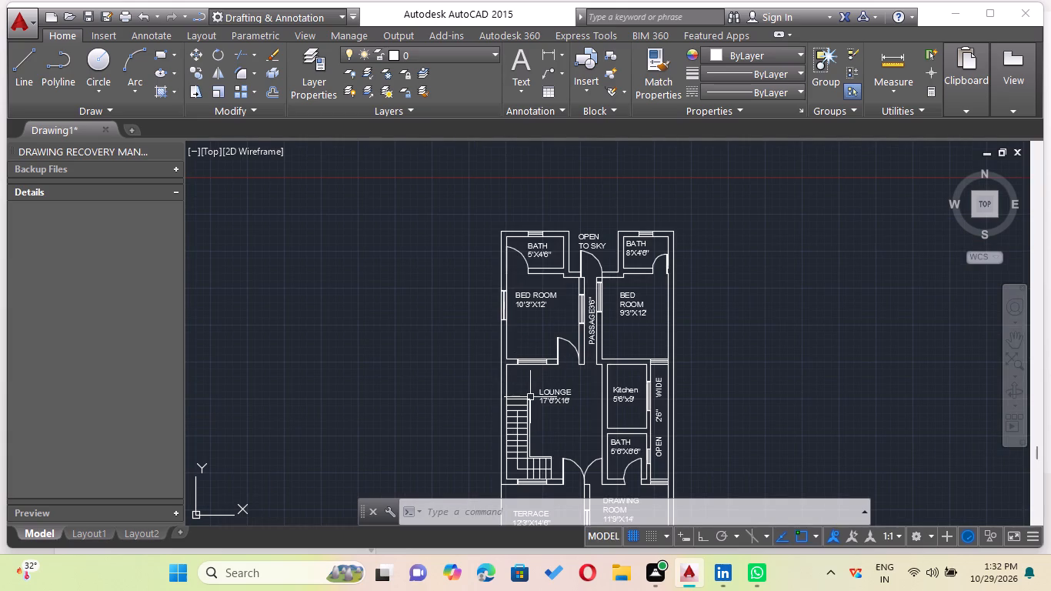
scroll(520, 319, "up", 1)
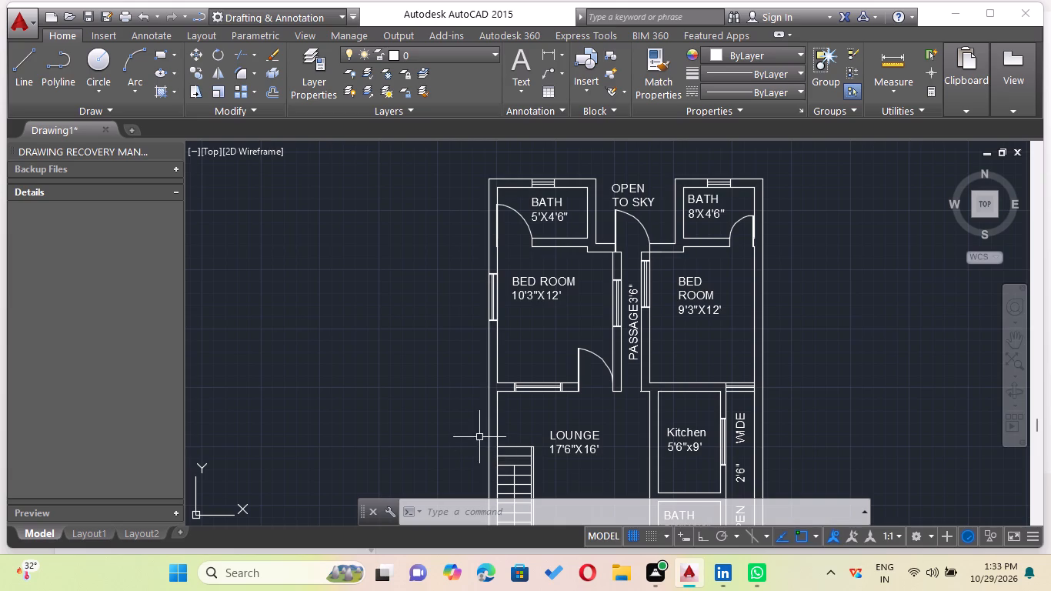
middle_click_drag(479, 437, 389, 360)
scroll(354, 344, "down", 1)
middle_click_drag(336, 346, 554, 333)
scroll(462, 327, "down", 1)
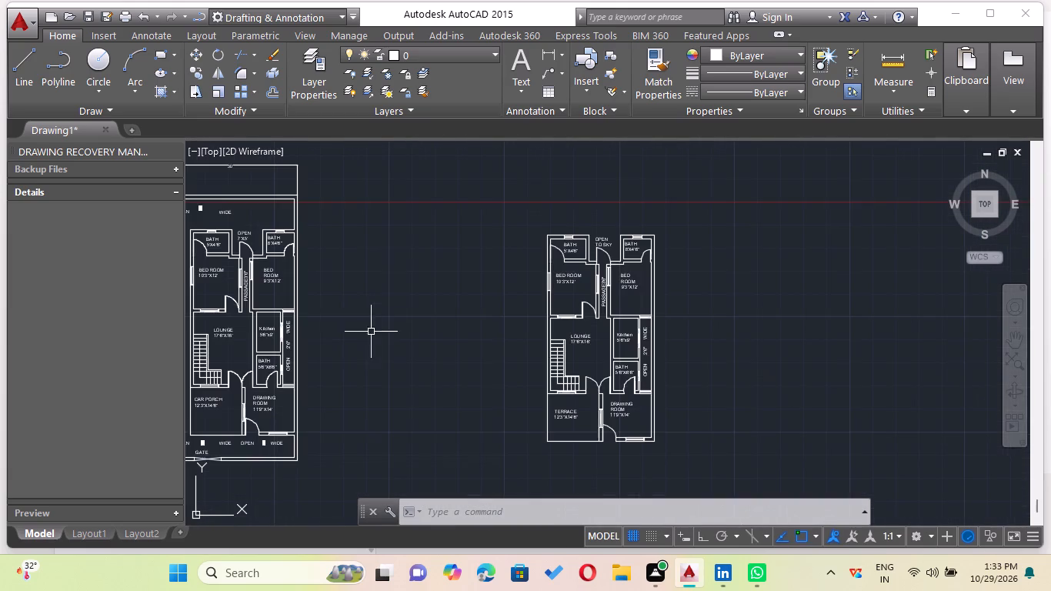
middle_click_drag(253, 345, 385, 362)
scroll(275, 336, "up", 4)
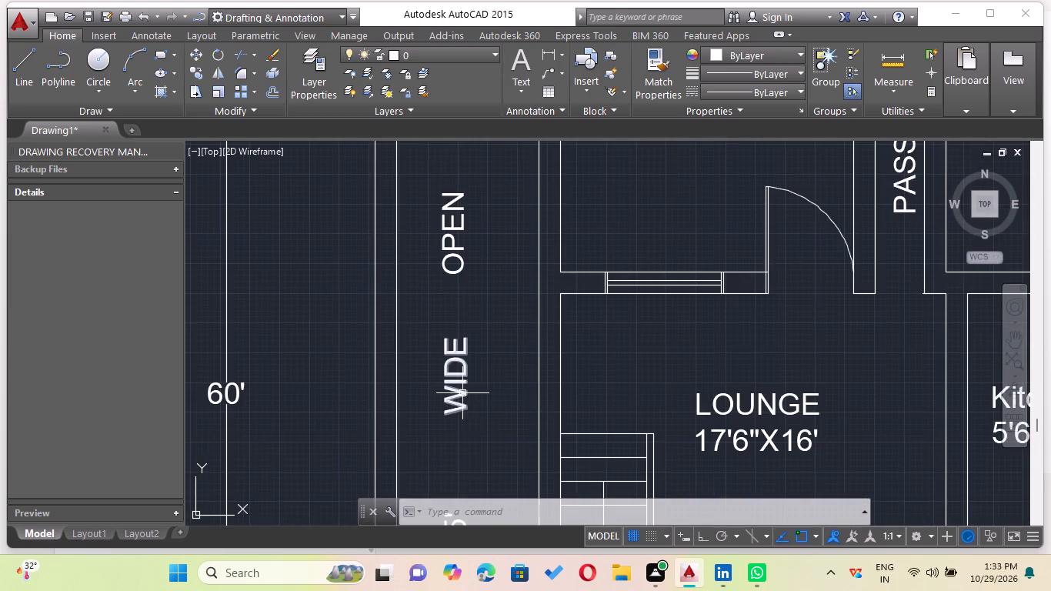
scroll(490, 389, "down", 1)
middle_click_drag(490, 387, 426, 361)
scroll(442, 387, "down", 1)
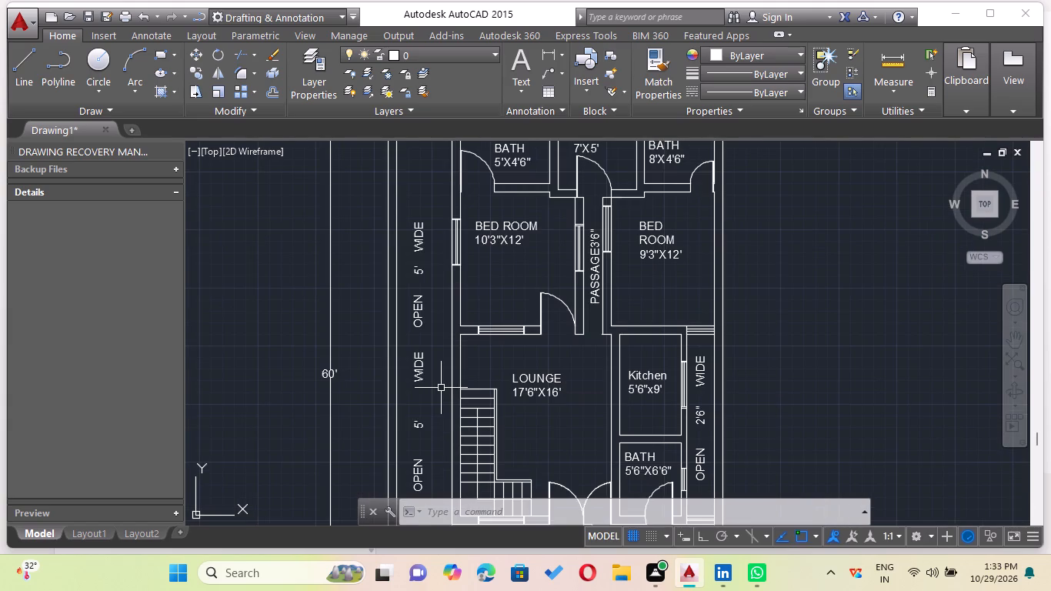
middle_click_drag(462, 272, 406, 275)
scroll(425, 349, "down", 1)
middle_click_drag(425, 352, 402, 294)
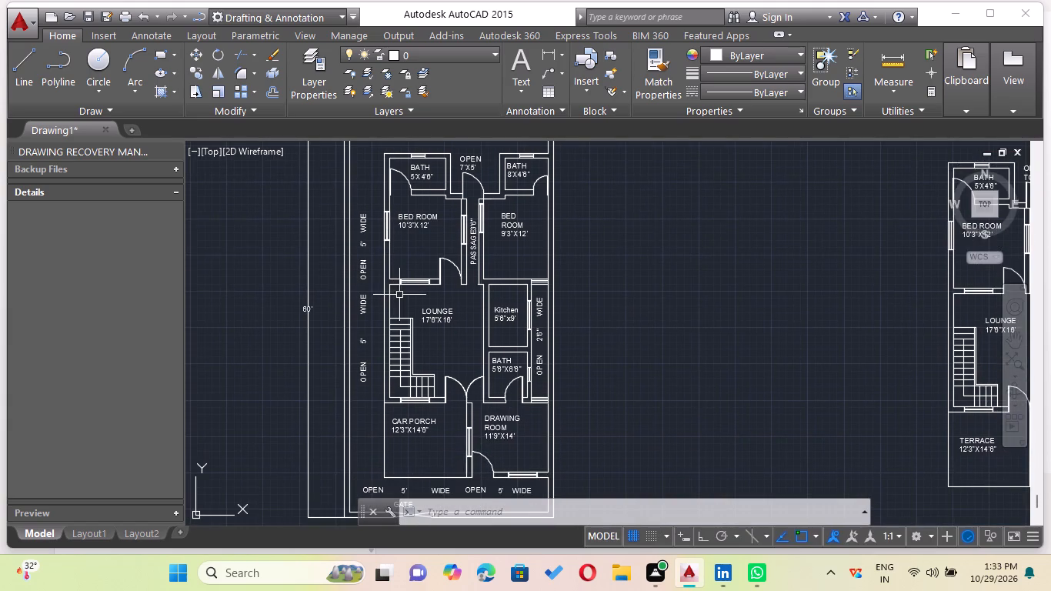
middle_click_drag(422, 417, 386, 402)
middle_click_drag(422, 255, 414, 294)
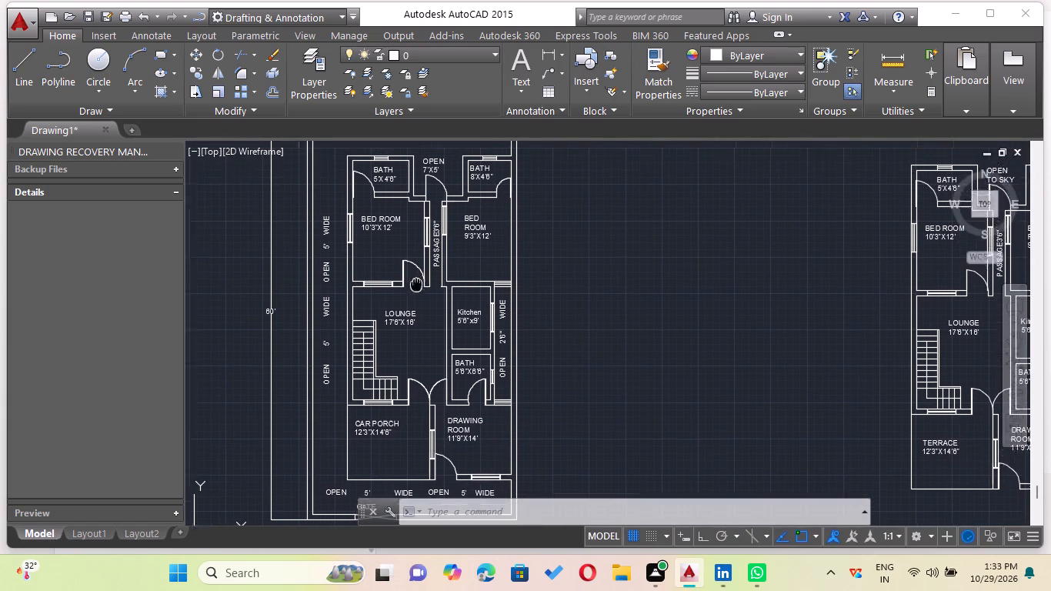
middle_click_drag(414, 294, 409, 306)
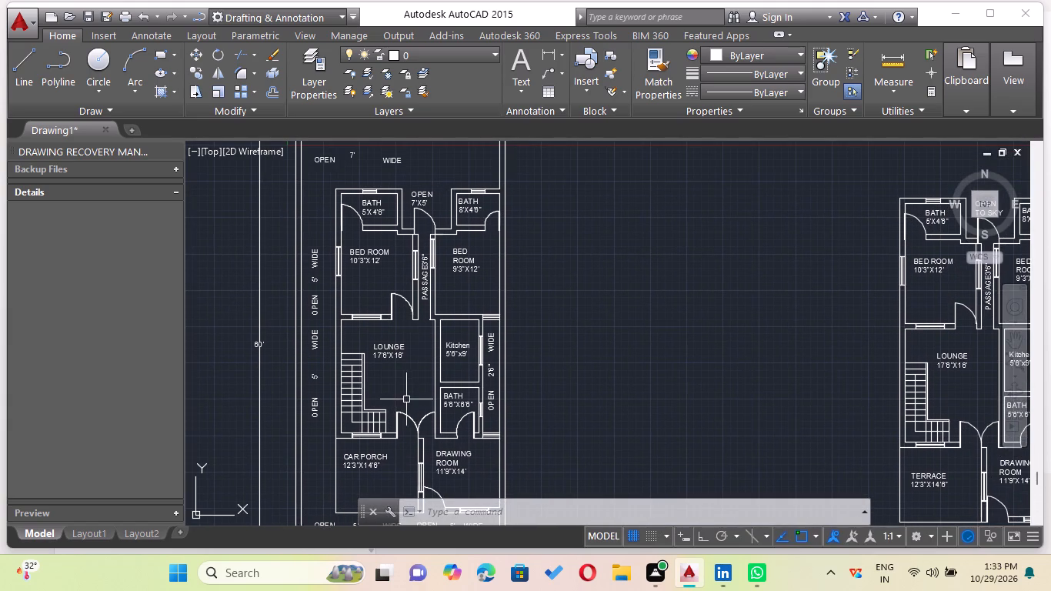
scroll(367, 389, "up", 2)
scroll(407, 391, "down", 1)
middle_click_drag(412, 396, 434, 423)
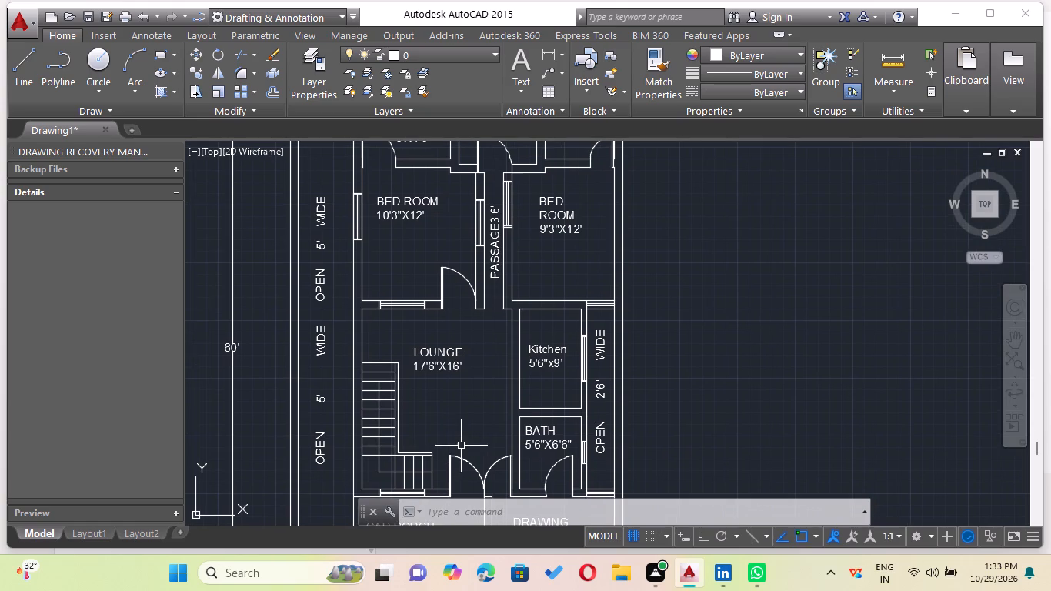
Draw a line from the lounge's northwest inner corner, going 1" south along the west wall and 3' east with ortho on.
key("l")
key("Return")
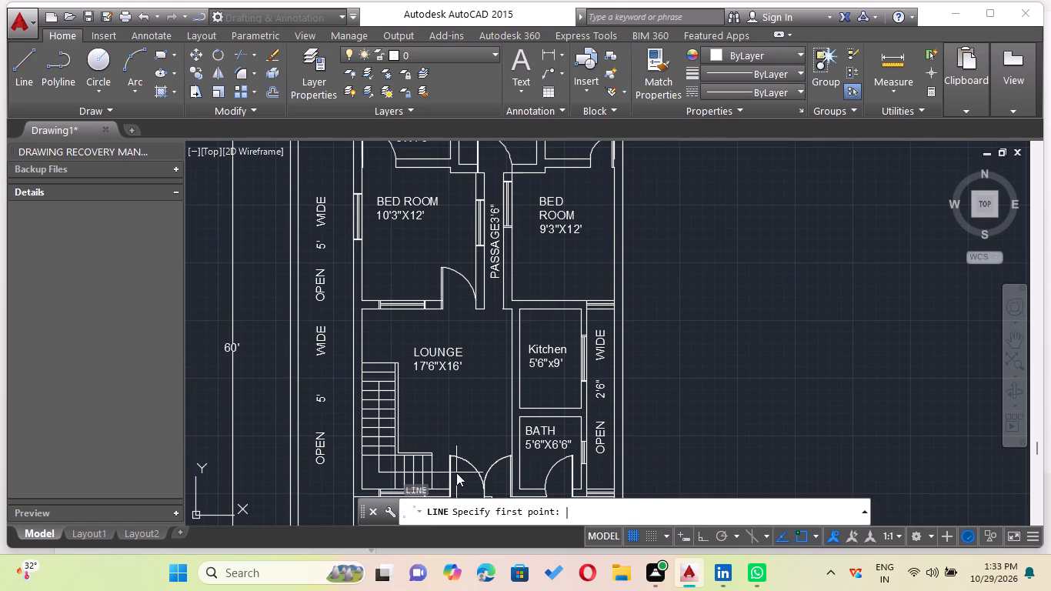
scroll(357, 312, "up", 3)
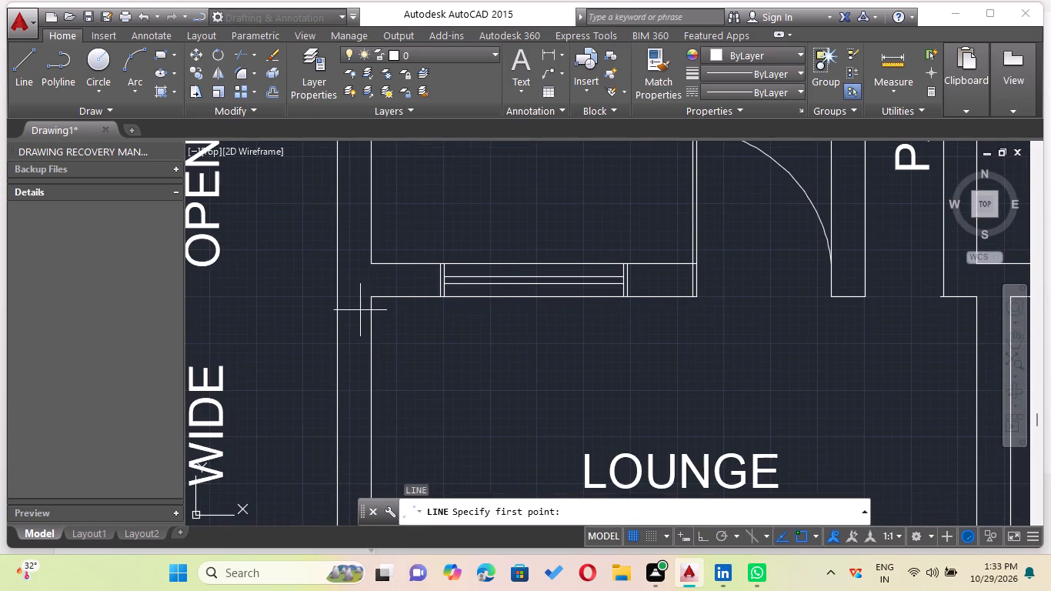
left_click(372, 297)
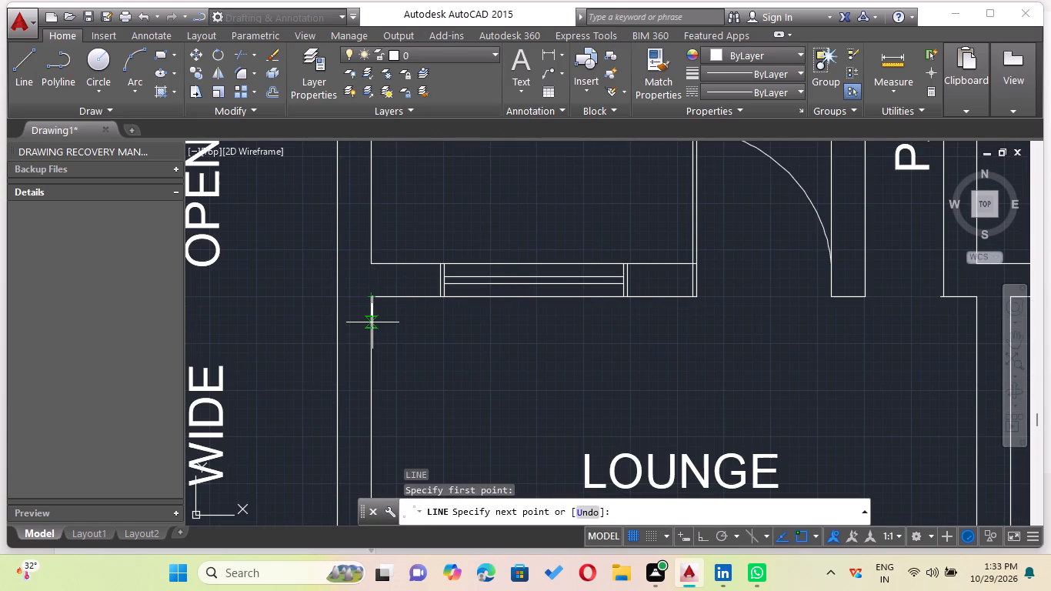
key("1")
key("shift+quotedbl")
key("Return")
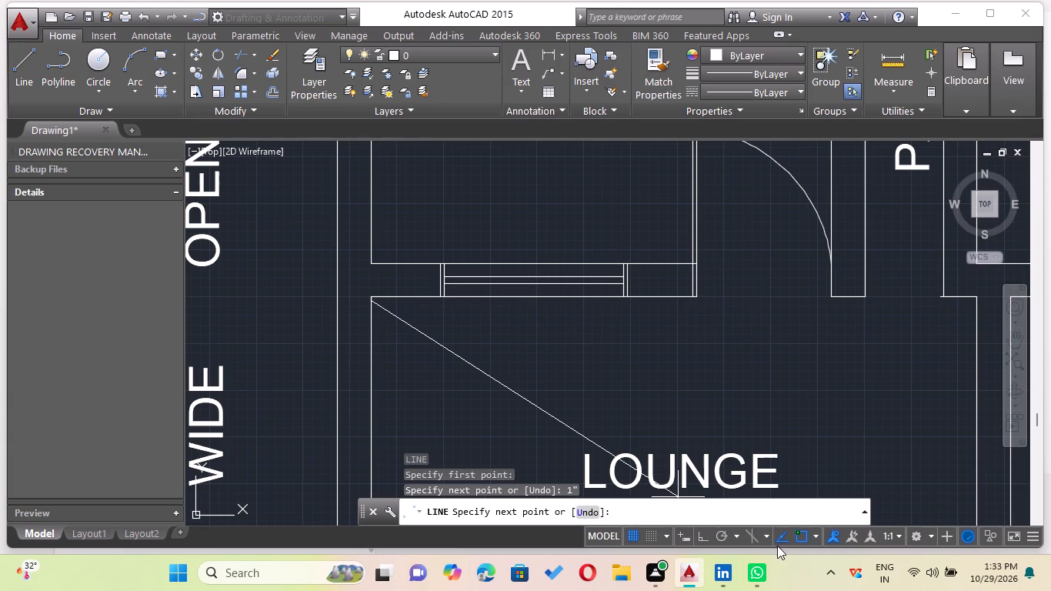
left_click(705, 539)
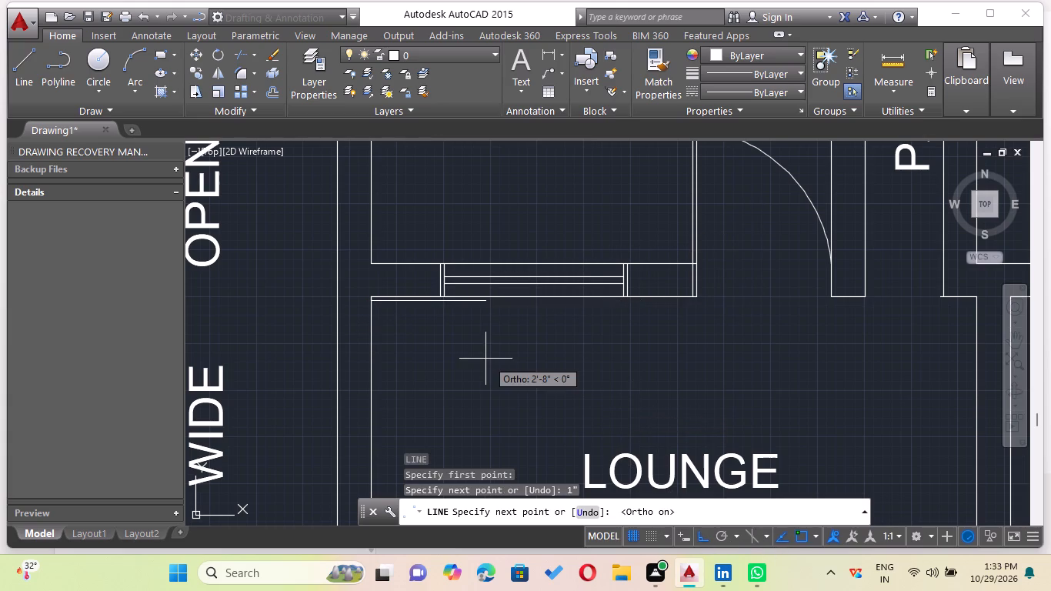
key("3")
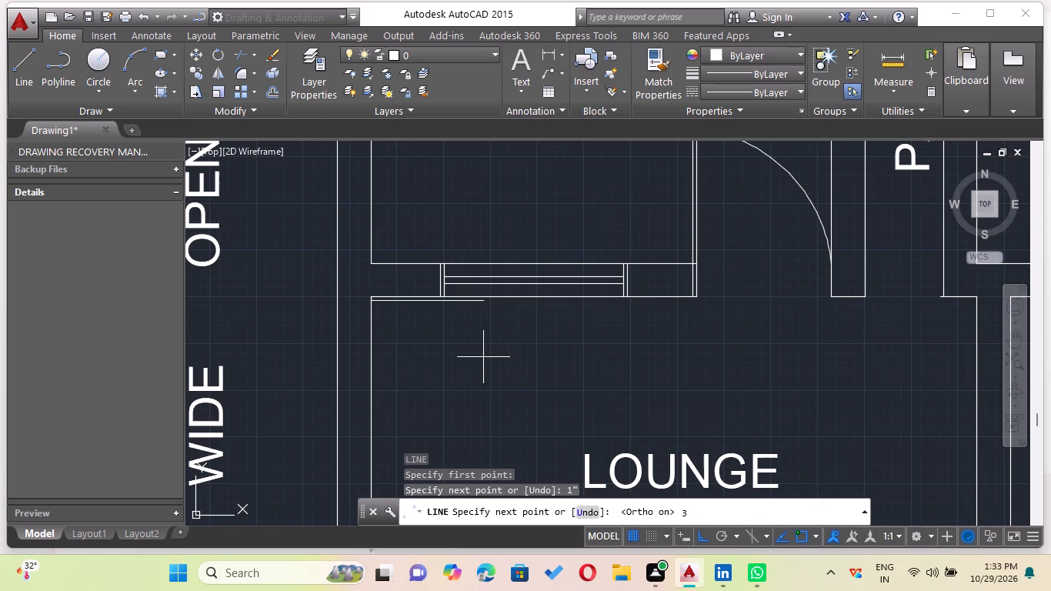
key("apostrophe")
key("Return")
key("Escape")
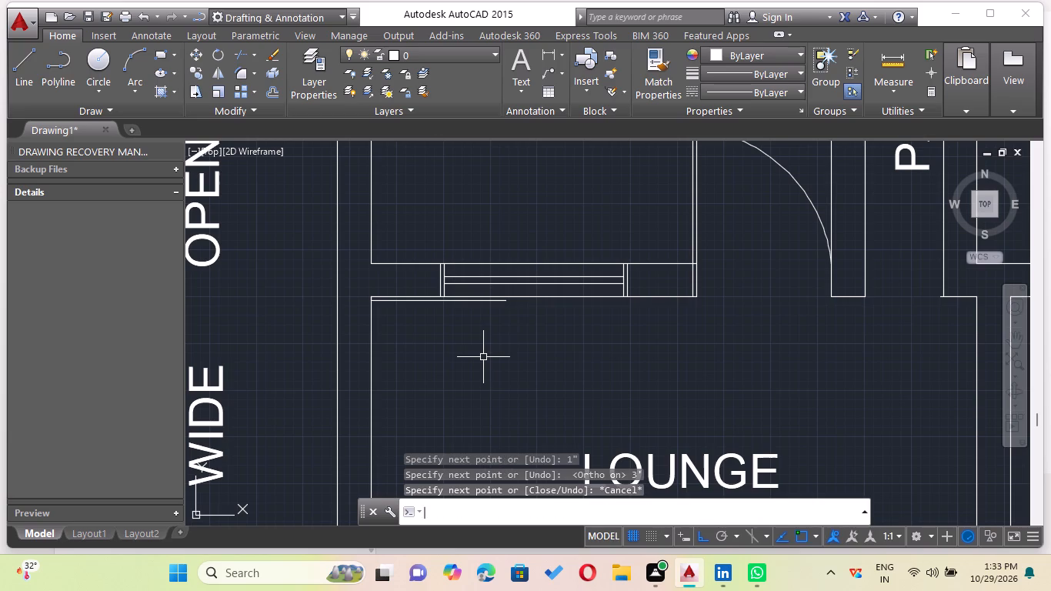
Offset the 3' door-leaf line 1" to the south.
key("o")
key("Return")
key("1")
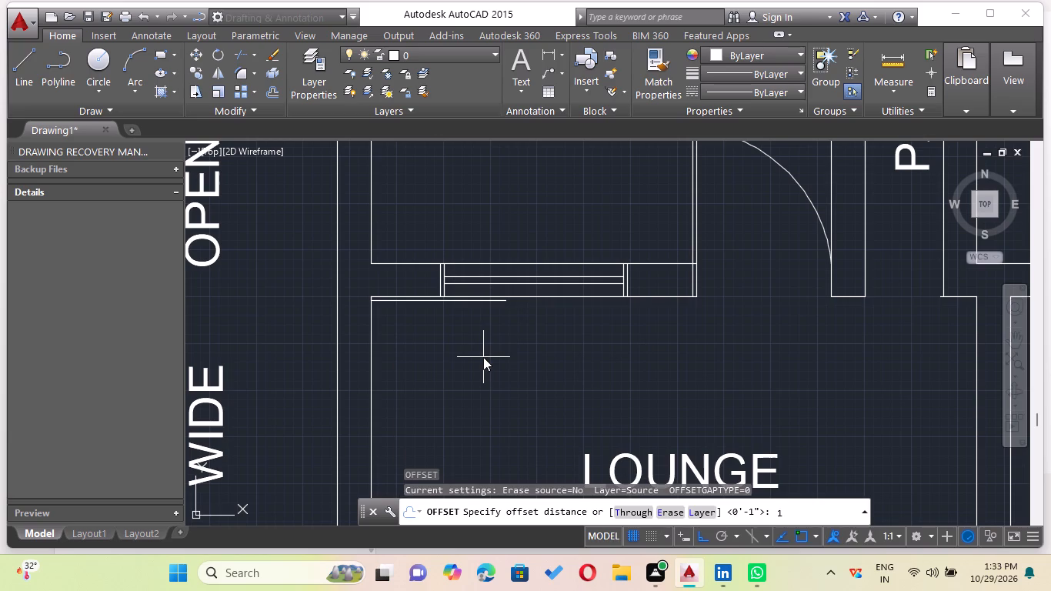
key("shift+quotedbl")
key("Return")
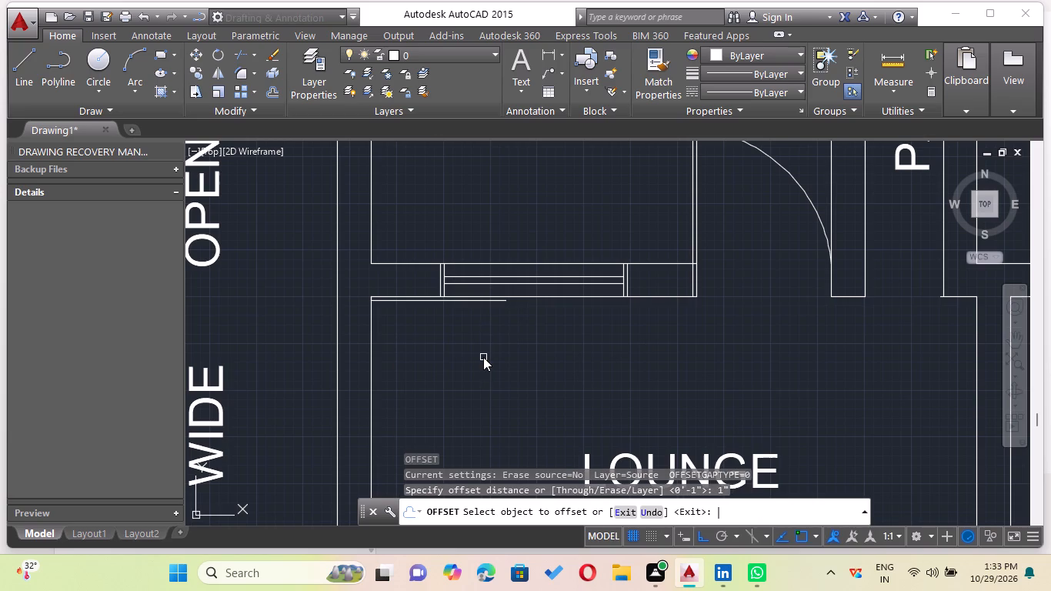
left_click(405, 303)
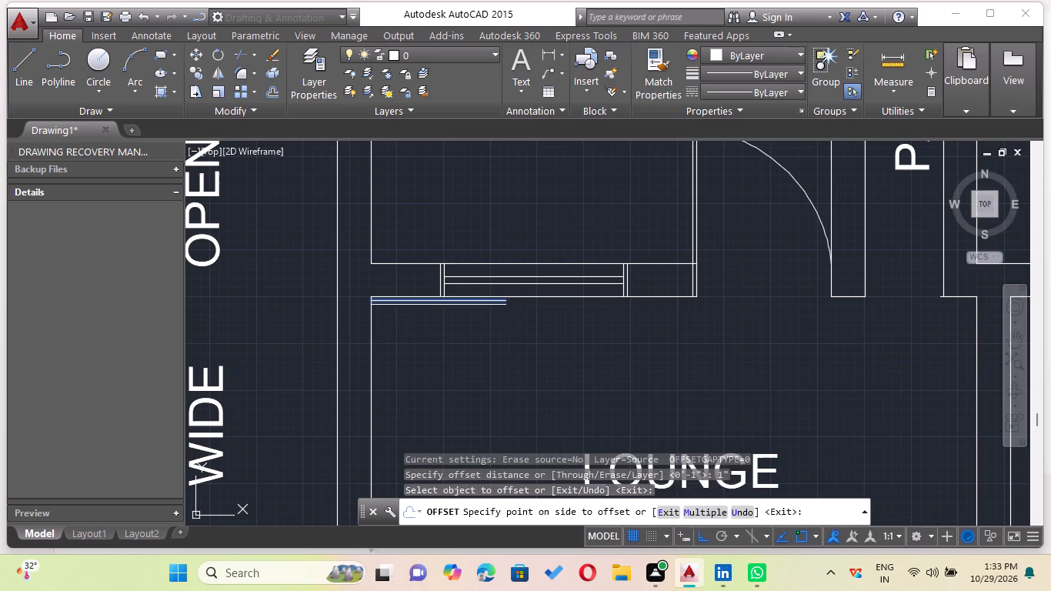
left_click(419, 332)
key("Escape")
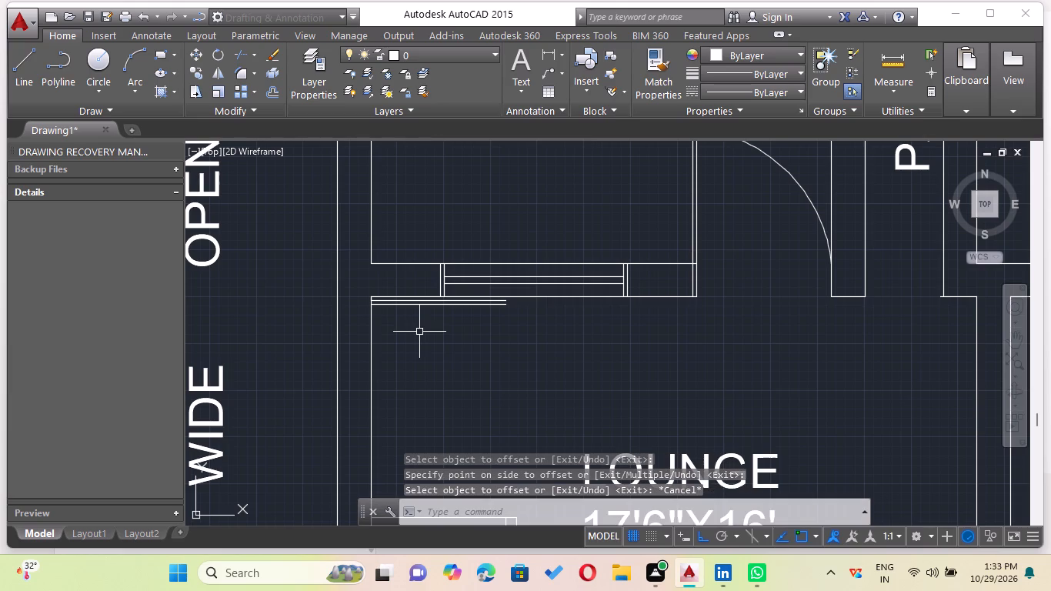
Offset the southern door-leaf line 3' to the south to mark the other side of the door opening.
key("o")
key("Return")
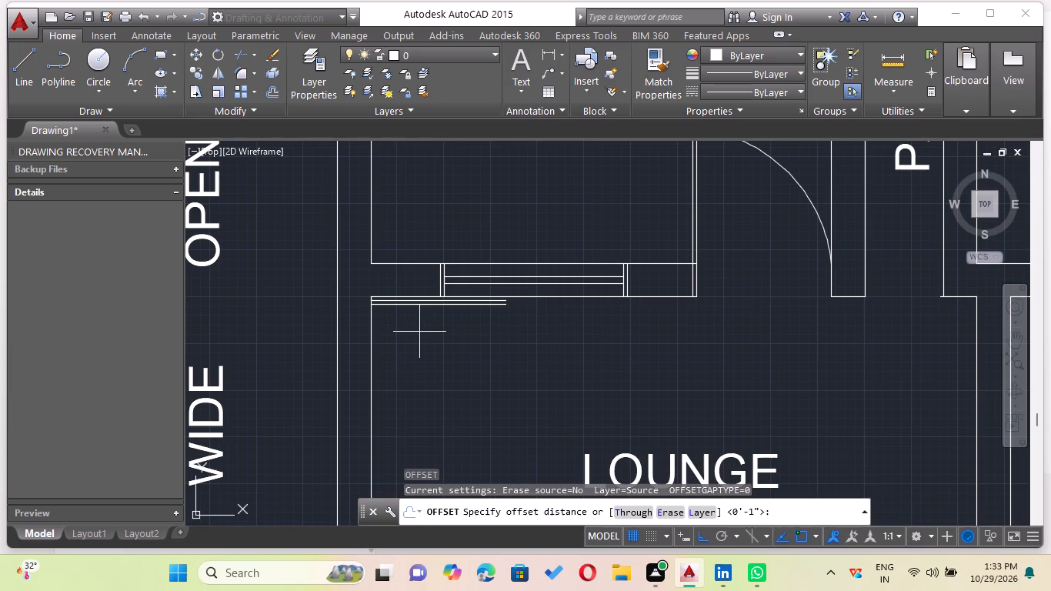
type("3'")
key("Return")
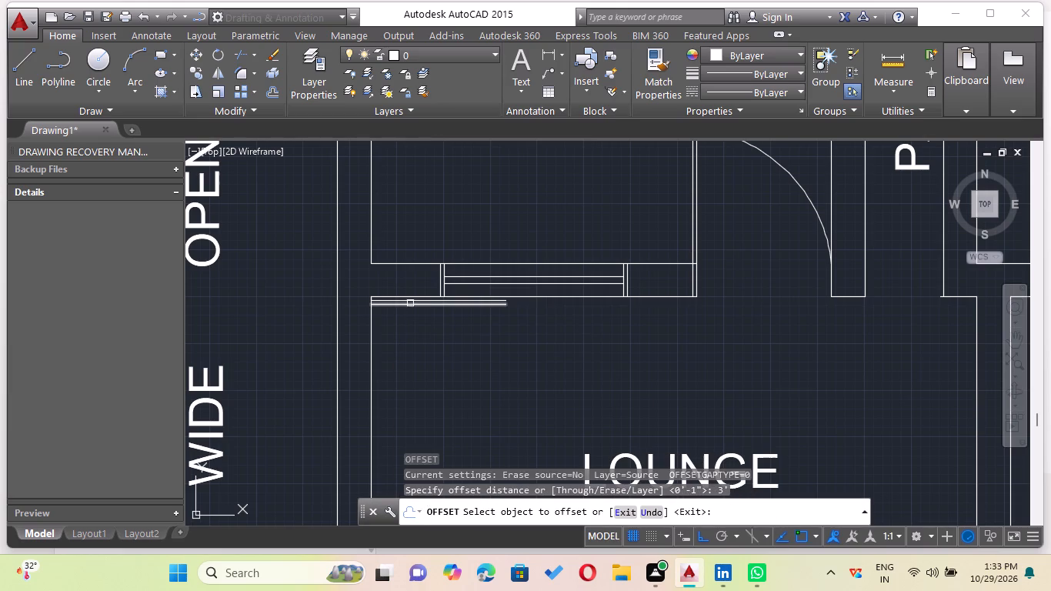
left_click(410, 303)
left_click(432, 352)
key("Escape")
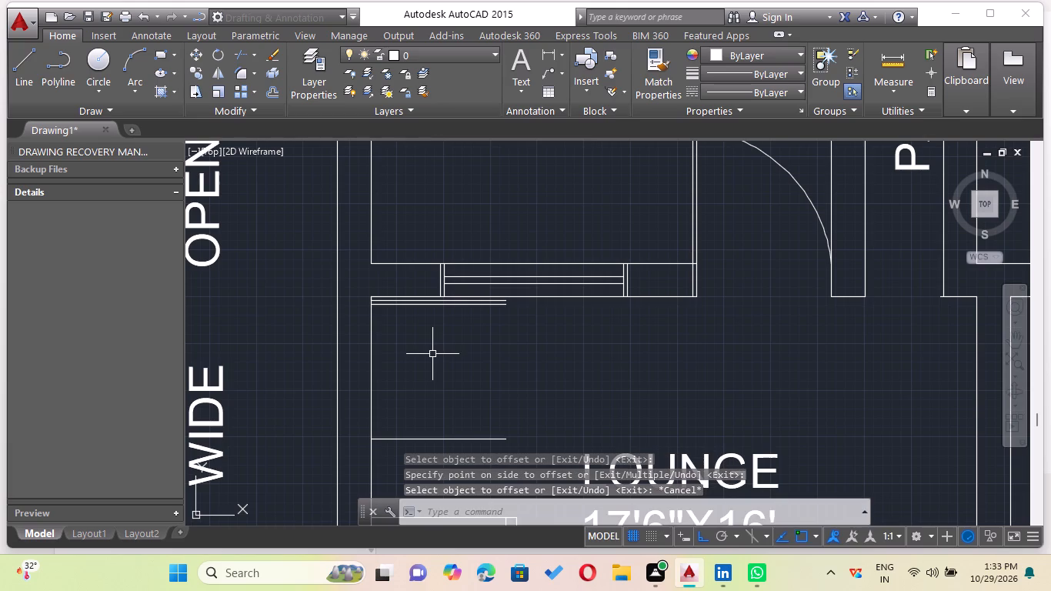
Extend both door-leaf lines and the opening's southern line west to the outer face of the lounge's west wall.
type("EX")
key("Return")
key("Return")
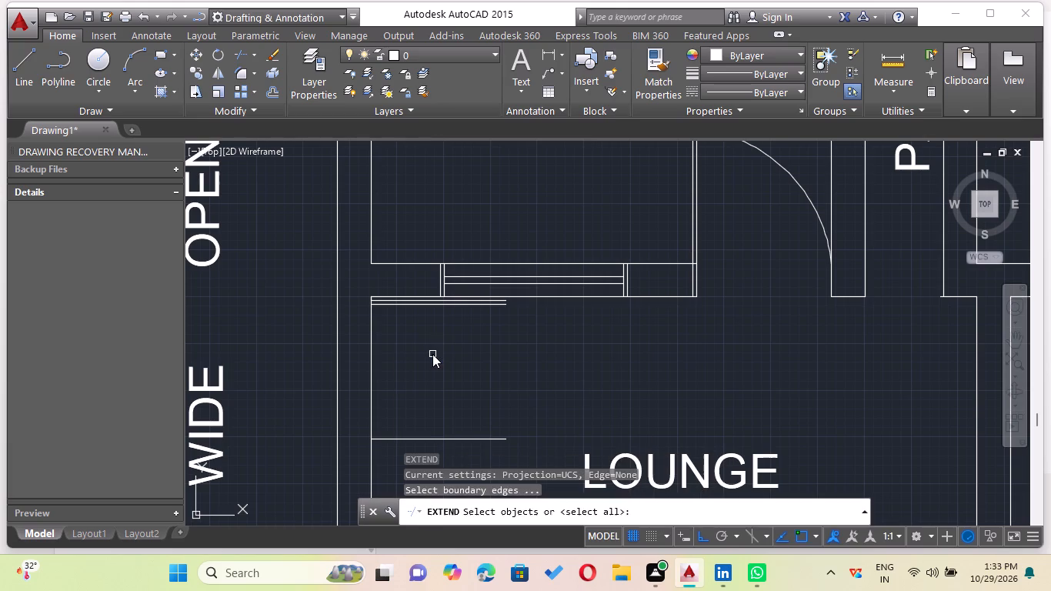
scroll(385, 295, "up", 2)
left_click(385, 304)
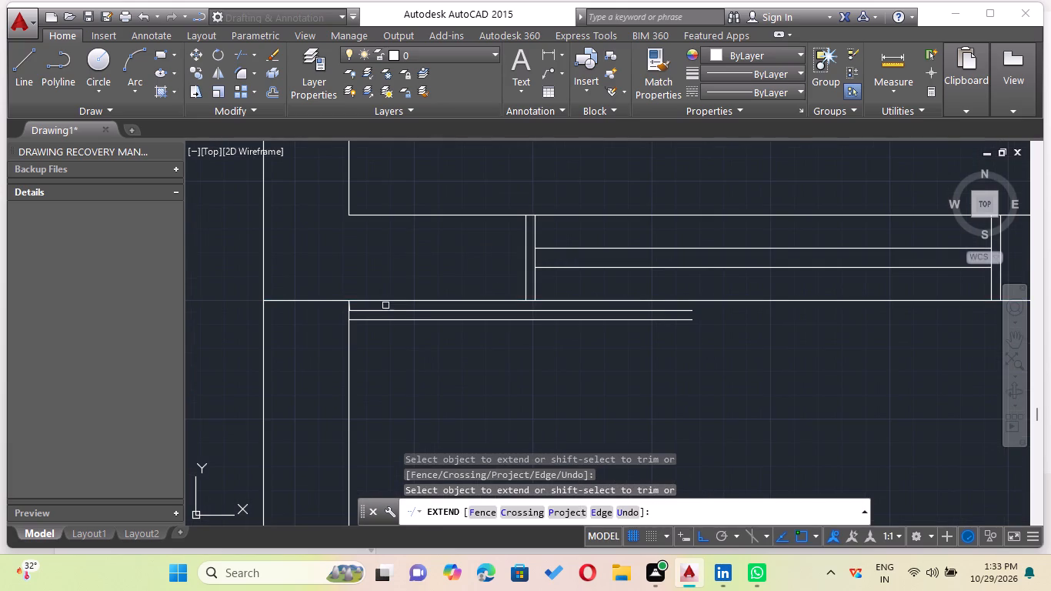
left_click(379, 313)
left_click(379, 325)
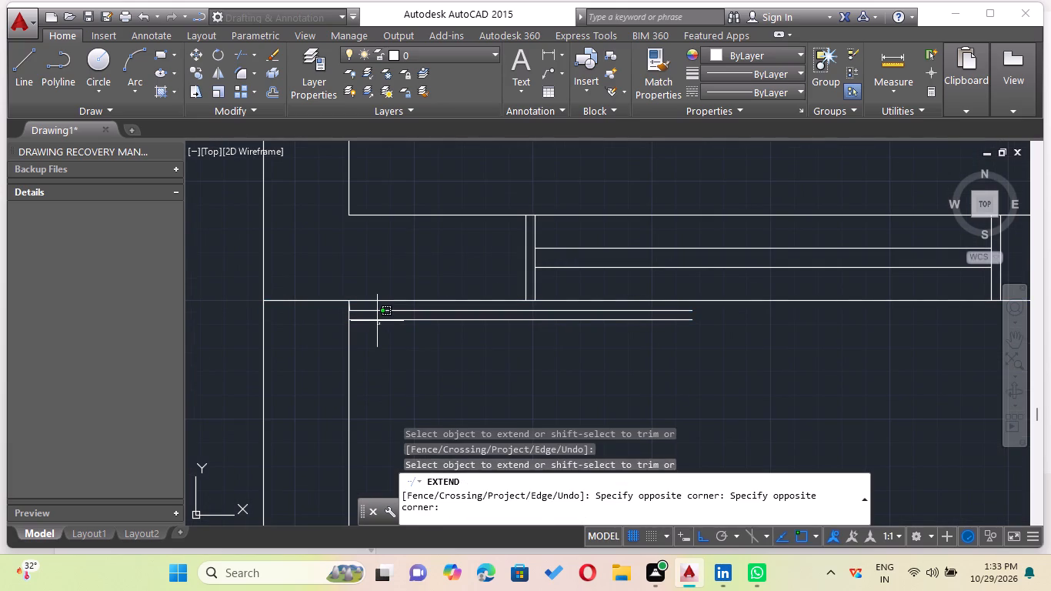
left_click(377, 321)
left_click(375, 316)
left_click(377, 326)
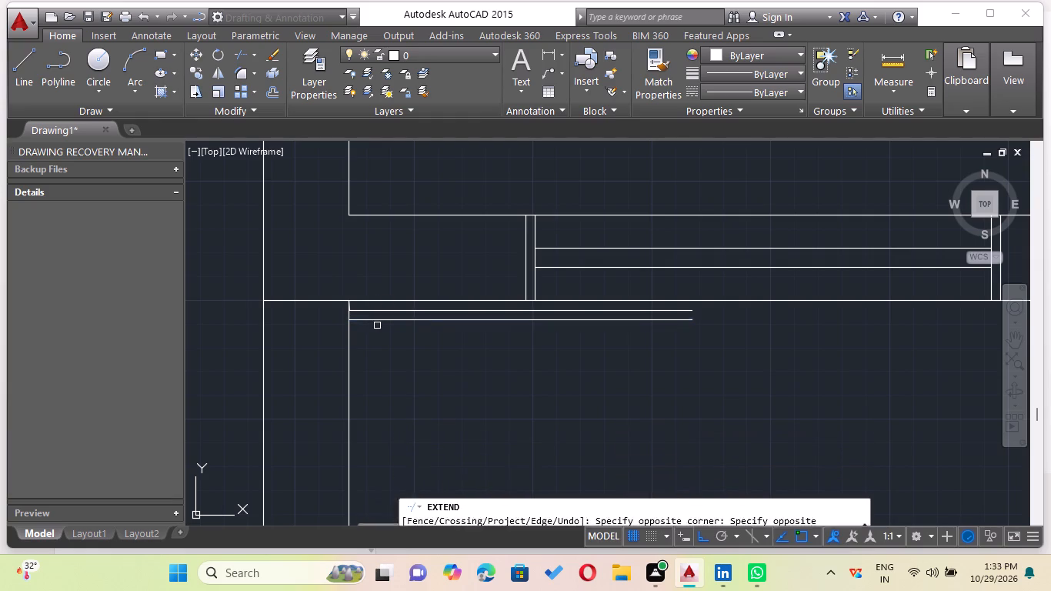
left_click(373, 321)
left_click(369, 308)
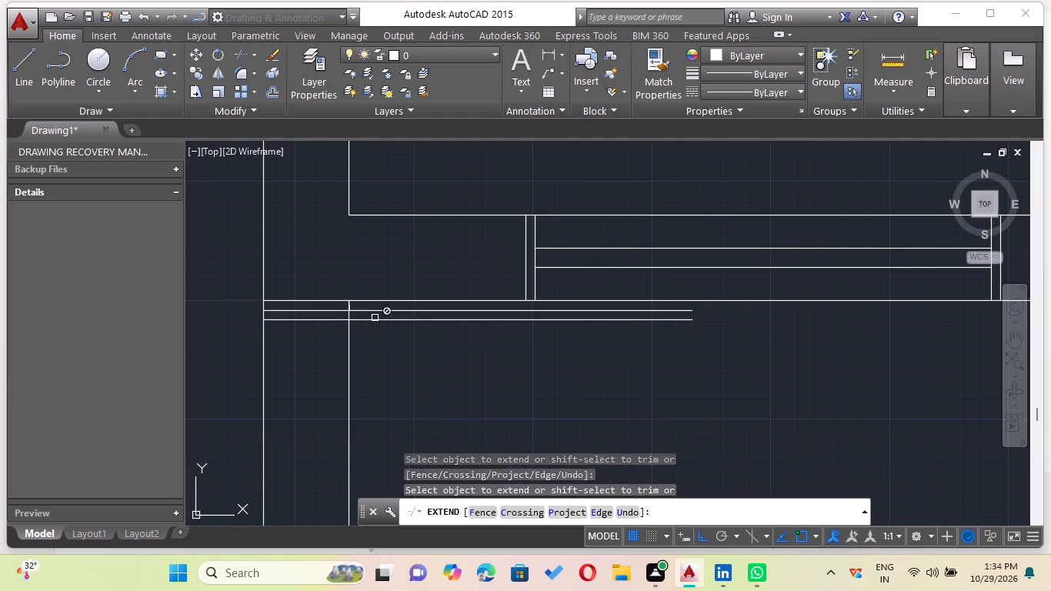
scroll(432, 382, "down", 2)
middle_click_drag(431, 382, 415, 288)
left_click(423, 396)
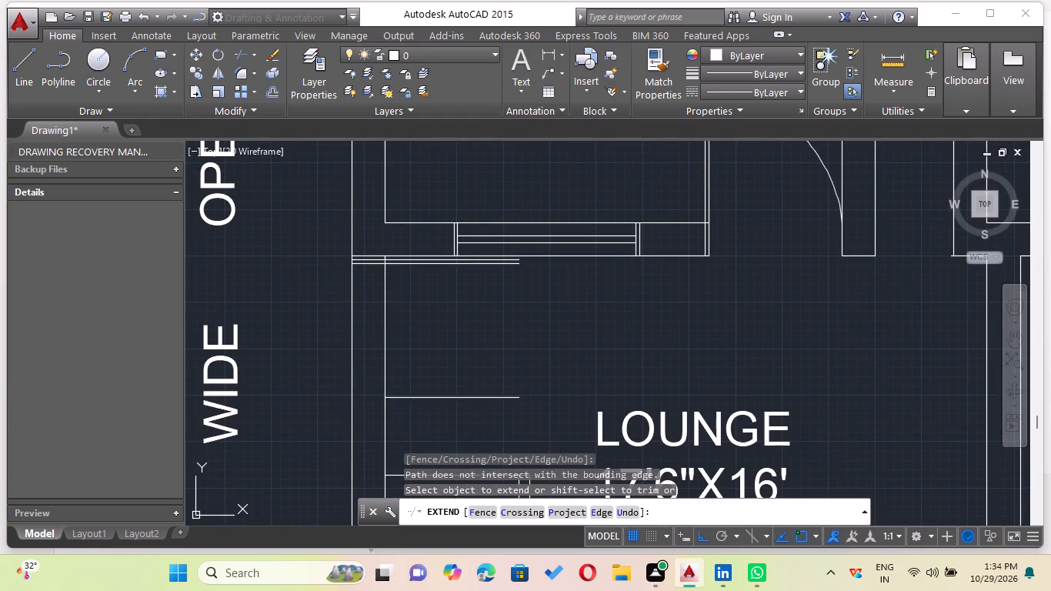
left_click(396, 396)
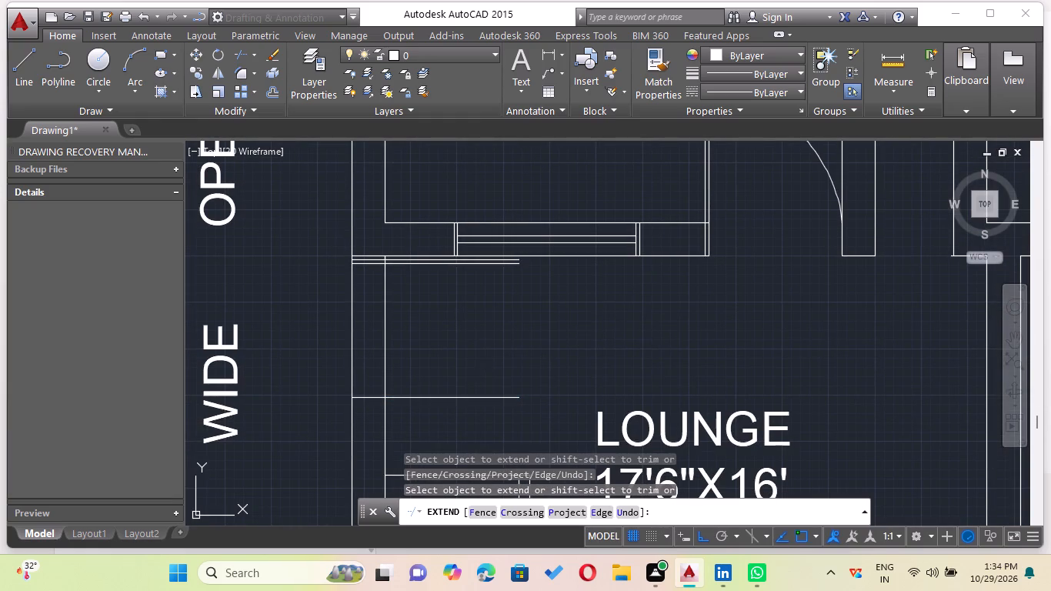
key("Escape")
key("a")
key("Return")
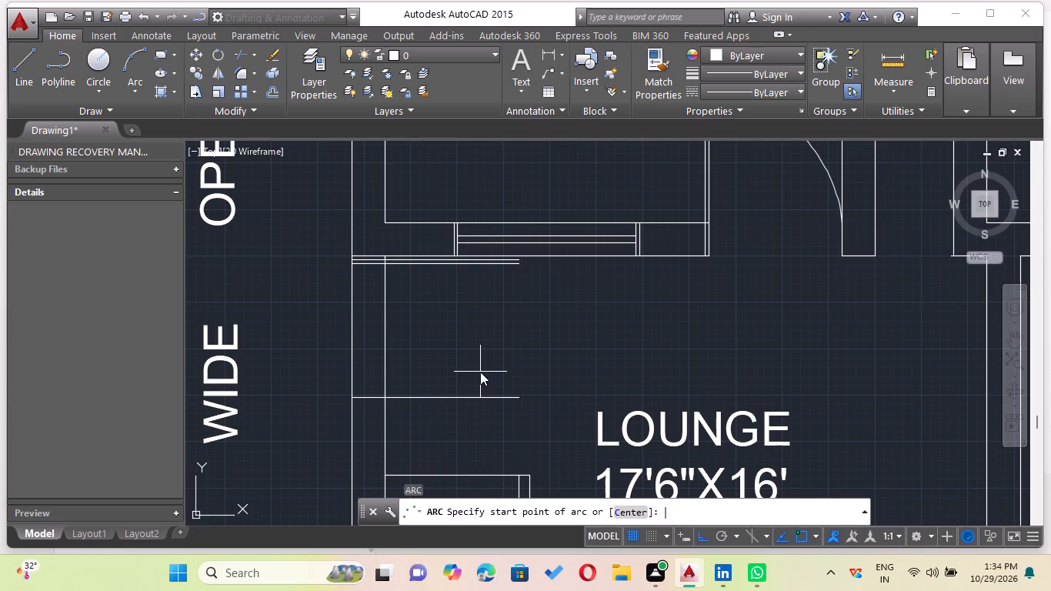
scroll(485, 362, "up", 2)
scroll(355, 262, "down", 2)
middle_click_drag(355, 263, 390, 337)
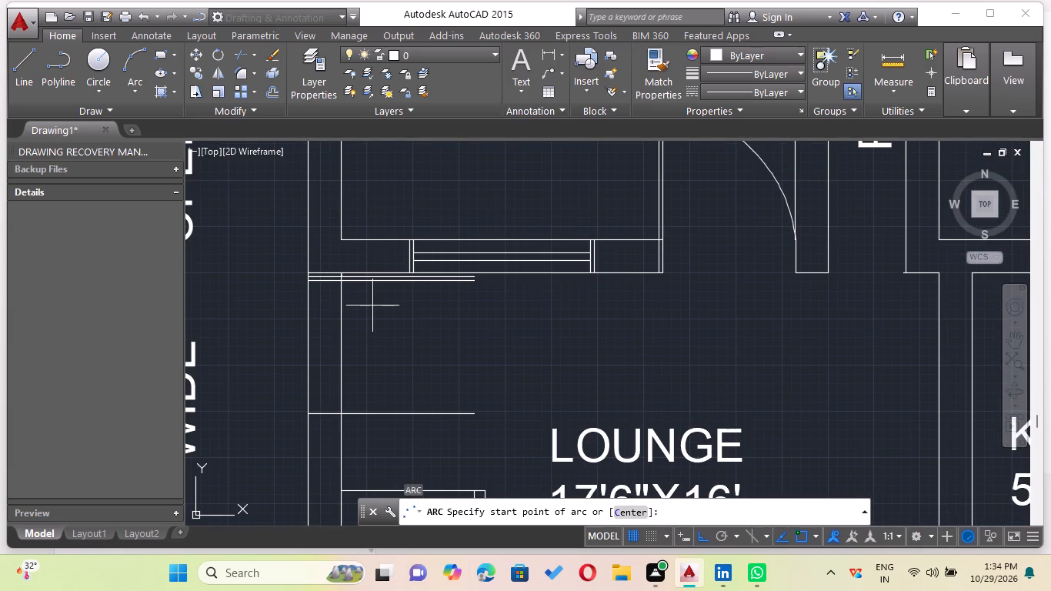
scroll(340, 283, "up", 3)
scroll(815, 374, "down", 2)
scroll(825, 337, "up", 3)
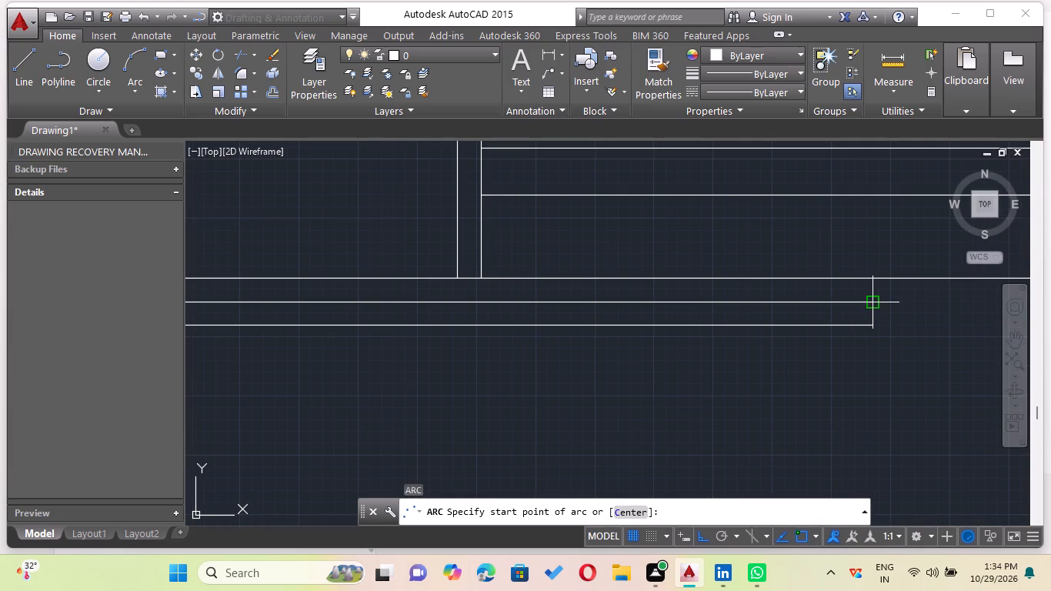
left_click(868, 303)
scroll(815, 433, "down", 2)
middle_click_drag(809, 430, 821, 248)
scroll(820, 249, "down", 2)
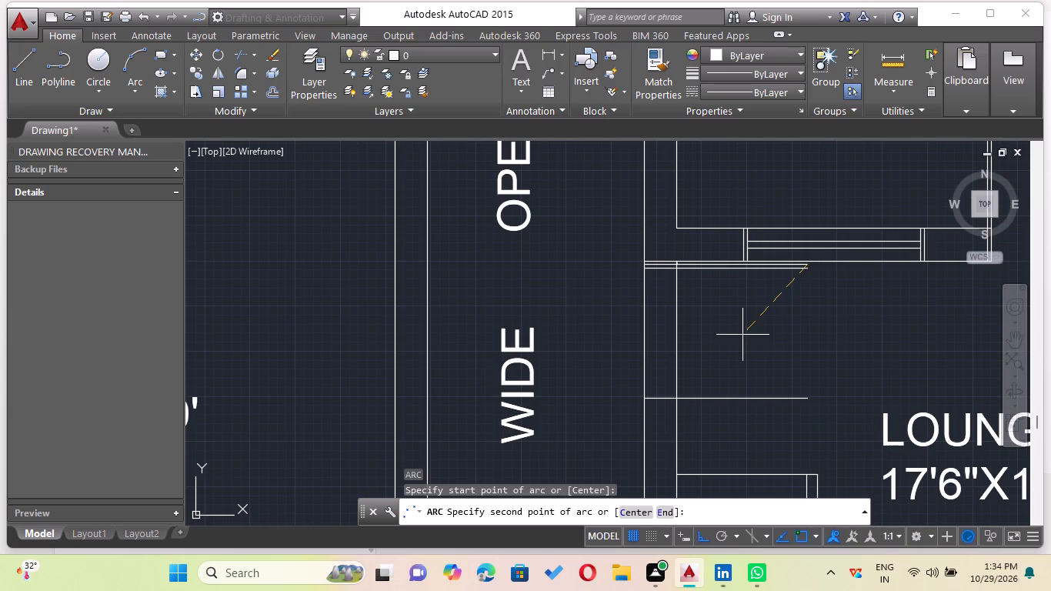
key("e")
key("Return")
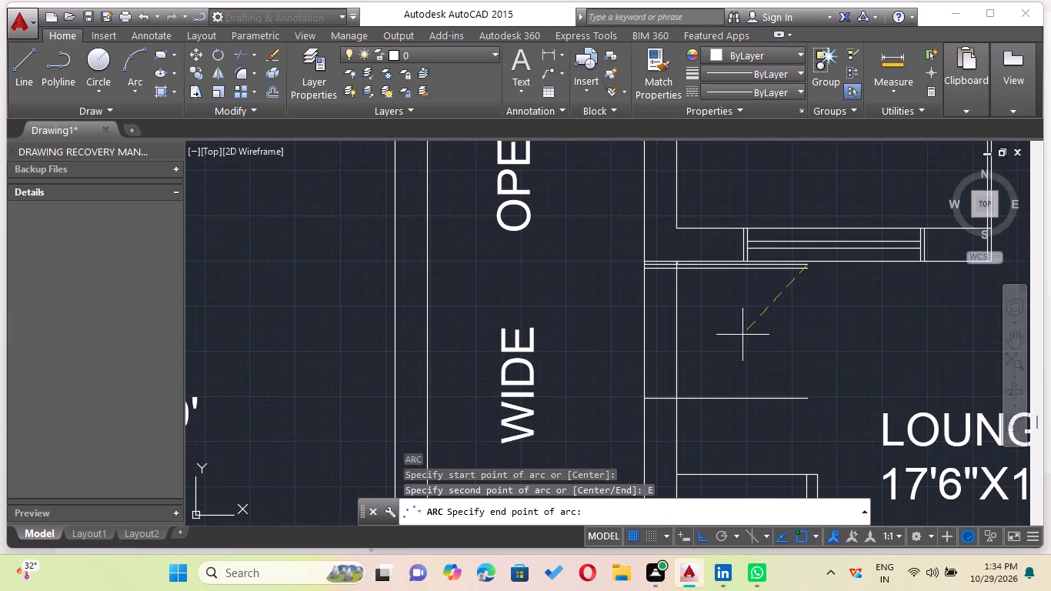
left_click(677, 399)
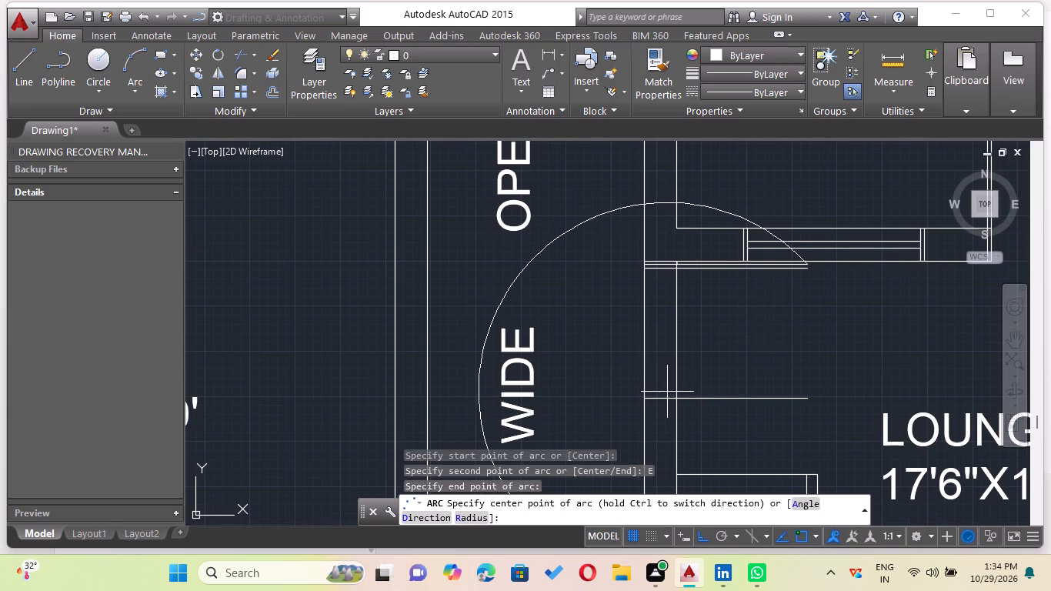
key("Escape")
Draw the door-swing arc from the opening's southern line at the wall's inner face to the leaf's east end, using start, end and radius.
key("a")
key("Return")
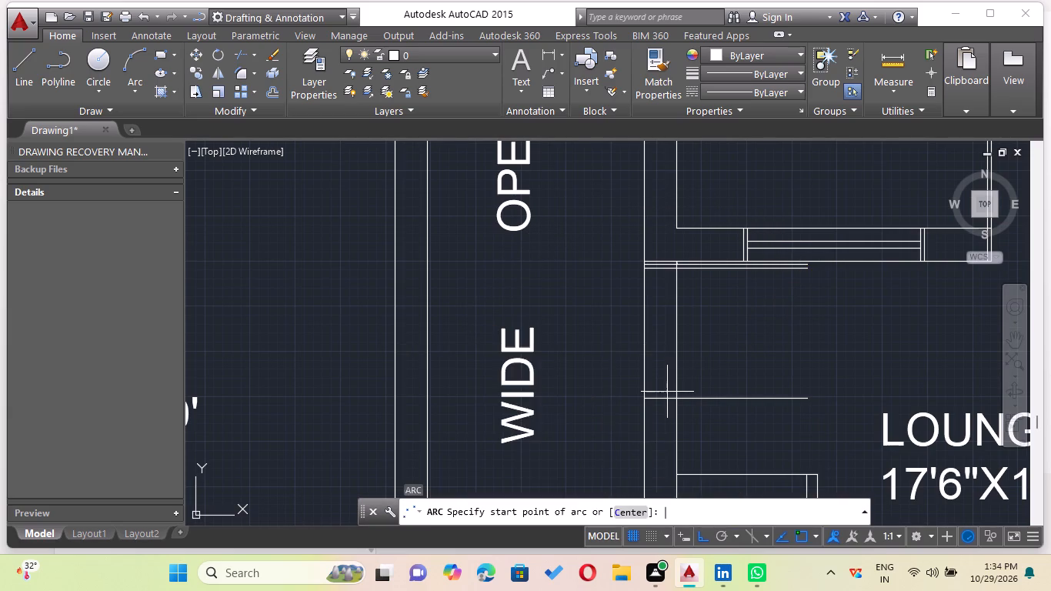
scroll(748, 394, "up", 1)
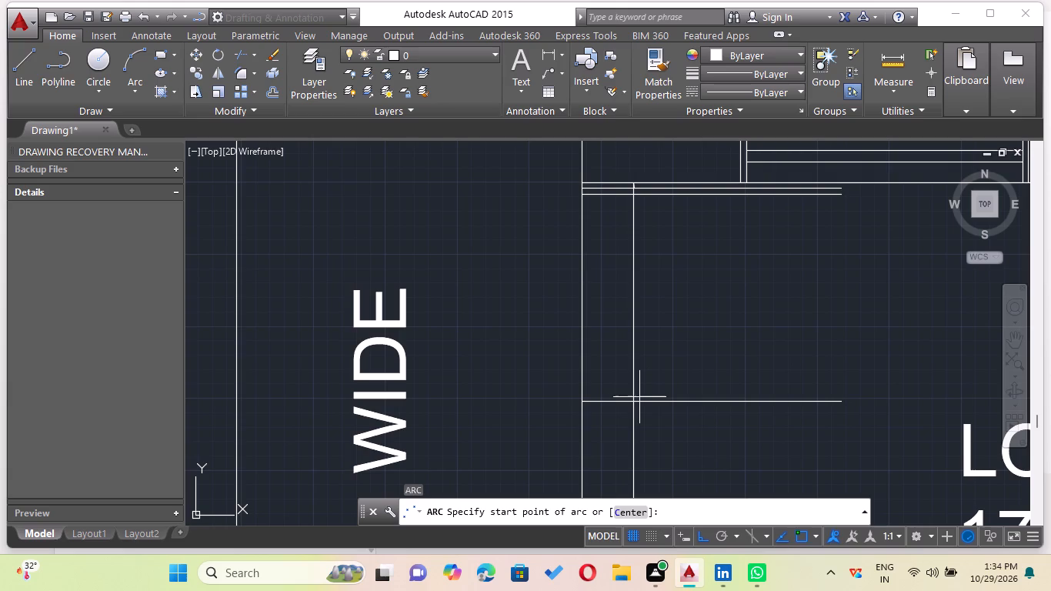
left_click_drag(634, 402, 656, 389)
scroll(752, 272, "down", 2)
middle_click_drag(730, 298, 672, 420)
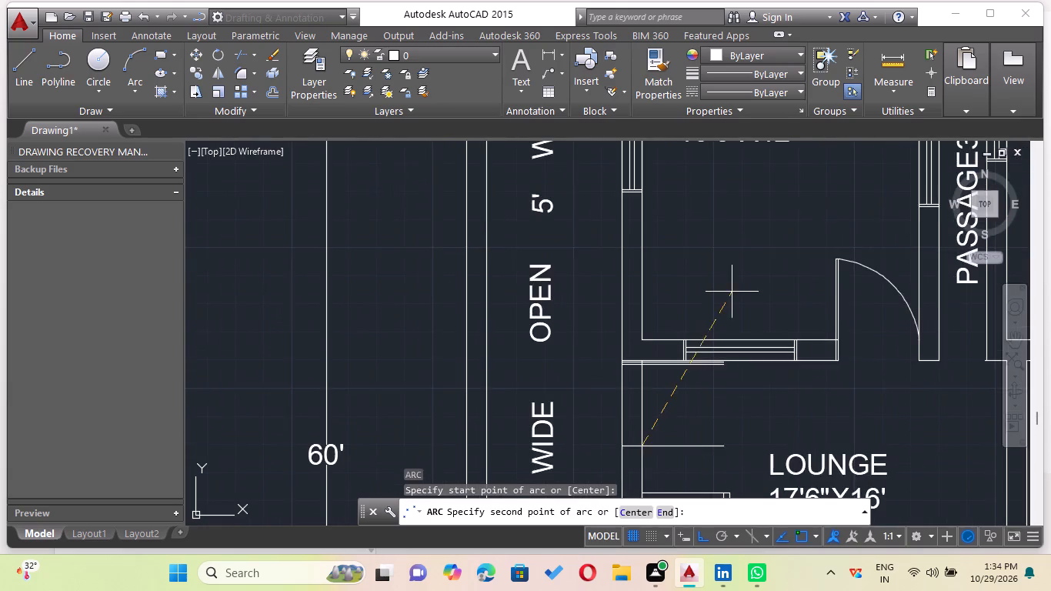
scroll(731, 400, "up", 2)
key("e")
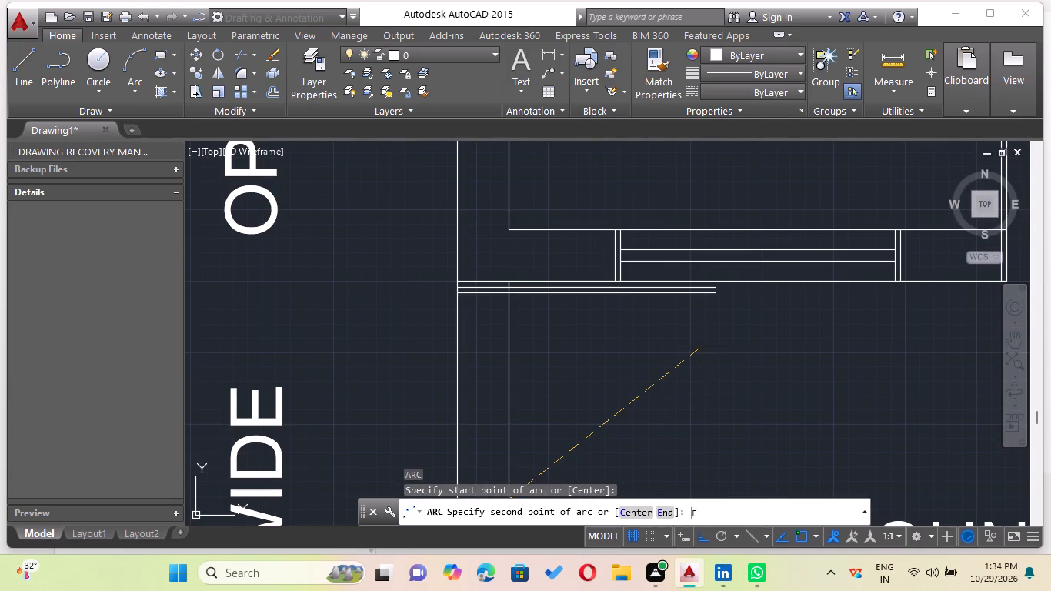
key("Return")
scroll(776, 287, "up", 2)
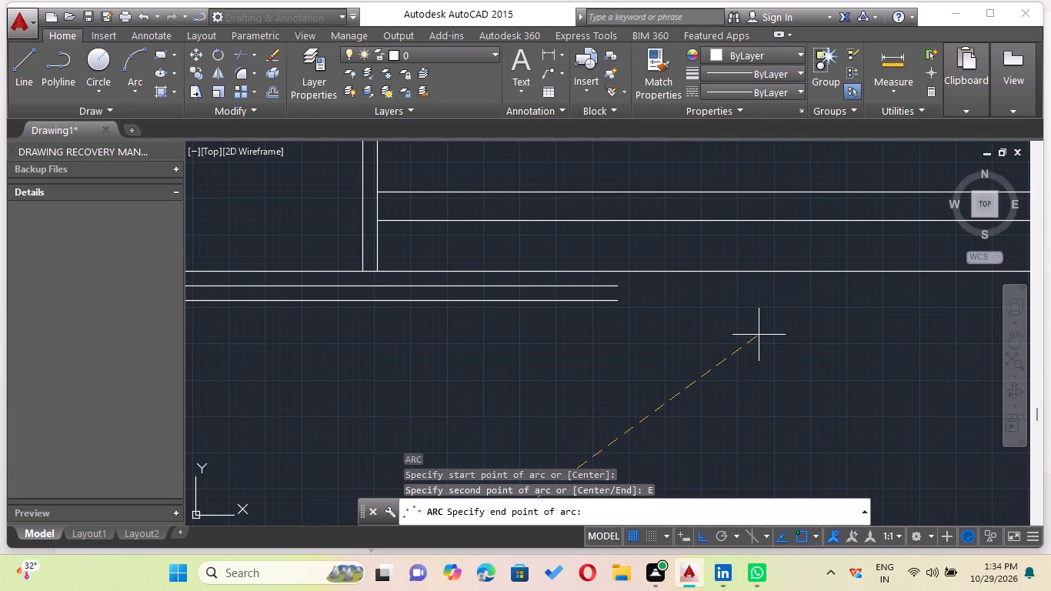
scroll(682, 309, "up", 1)
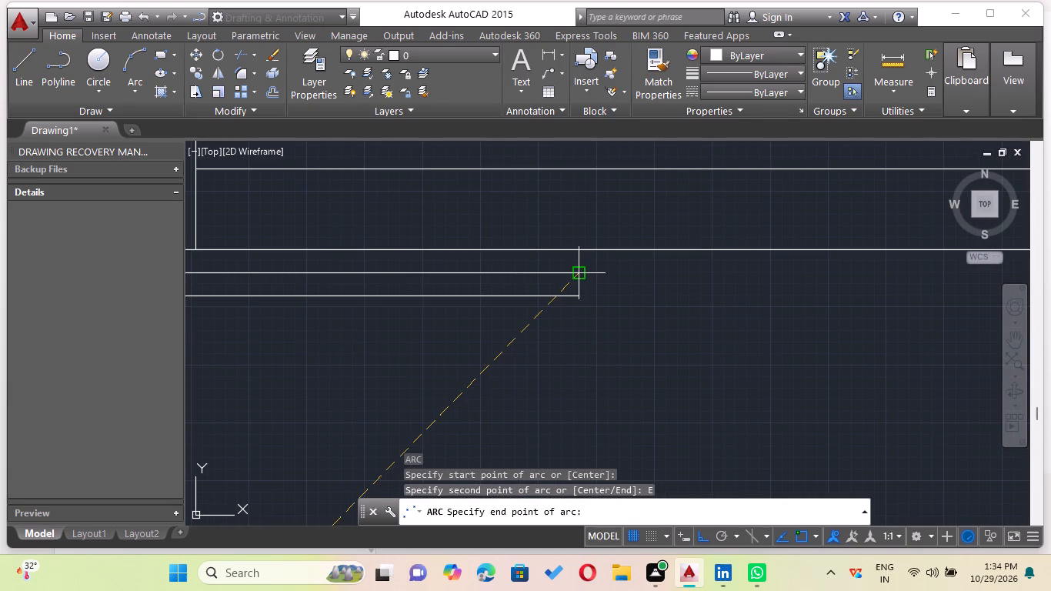
left_click(578, 269)
scroll(582, 273, "down", 5)
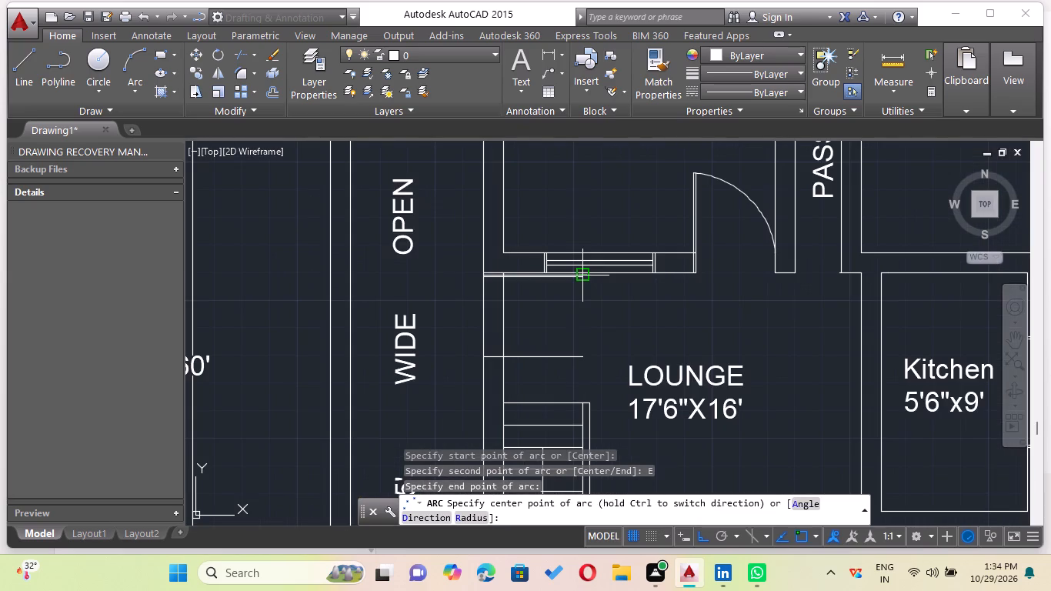
key("r")
key("Return")
scroll(669, 285, "up", 1)
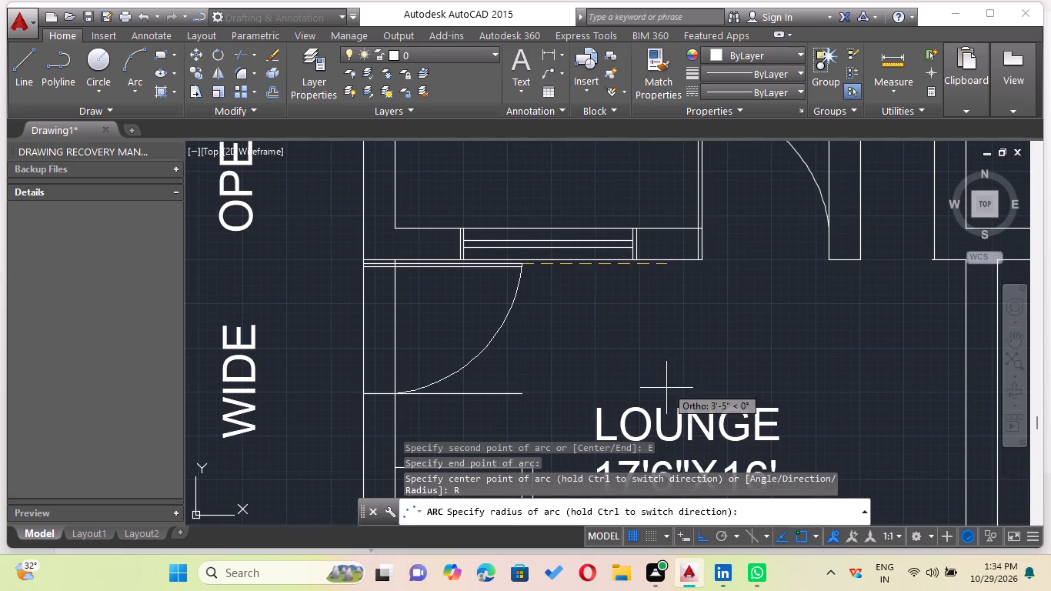
left_click(579, 410)
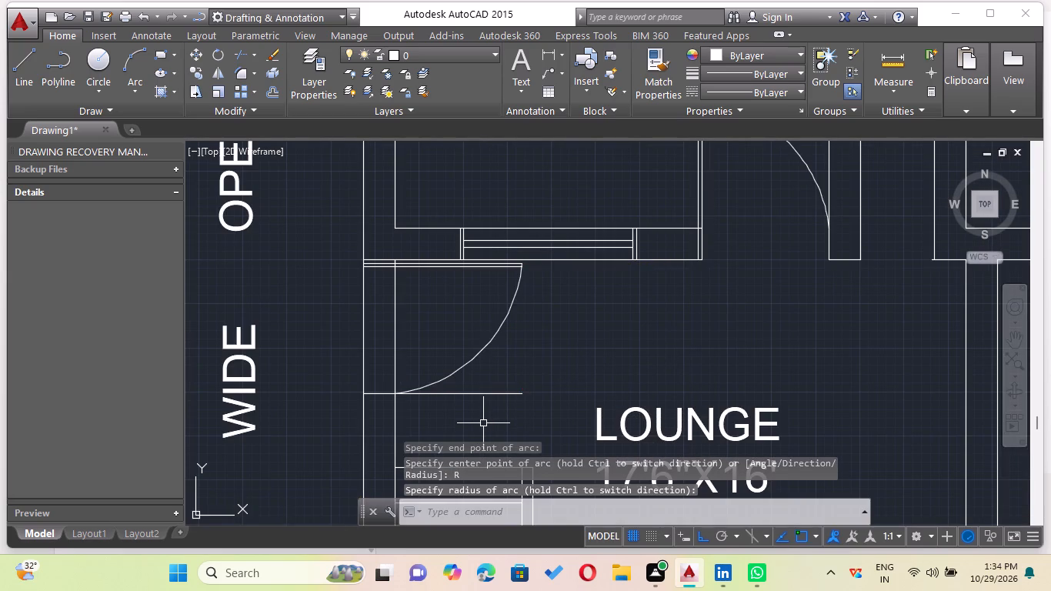
Trim the wall lines across the new door opening, the stray line at its northwest corner and the southern line's excess inside the lounge.
type("TR")
key("Return")
key("Return")
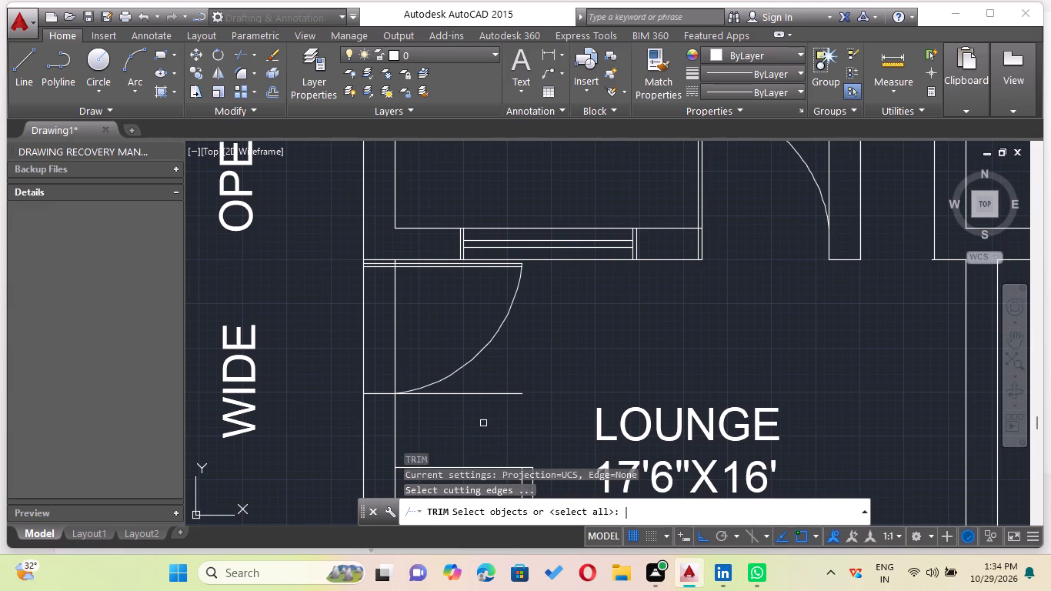
left_click_drag(431, 336, 398, 337)
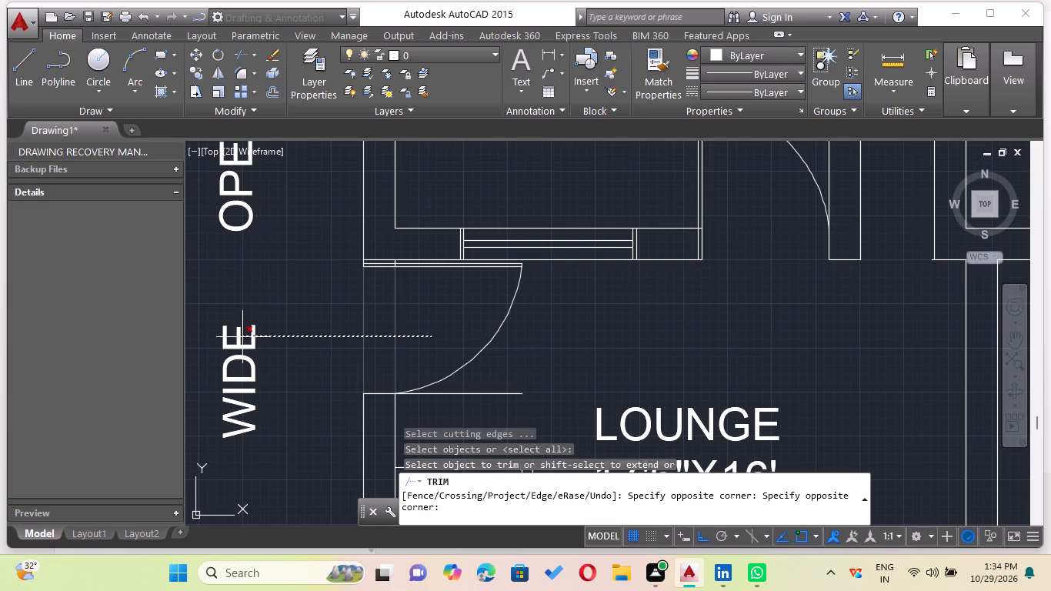
left_click(242, 337)
scroll(398, 261, "up", 4)
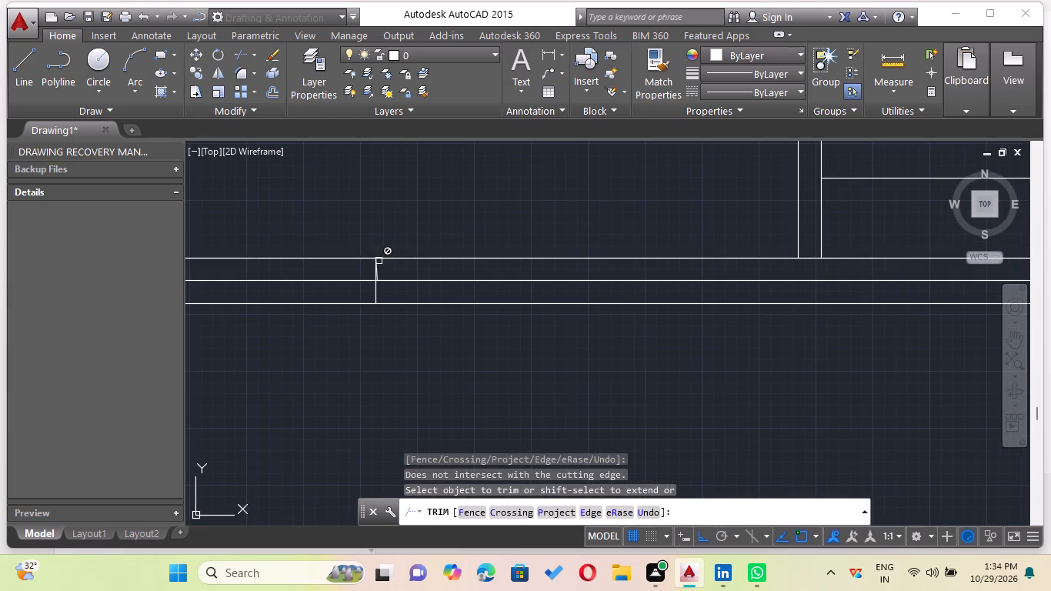
left_click(318, 258)
scroll(378, 296, "down", 1)
scroll(322, 342, "down", 1)
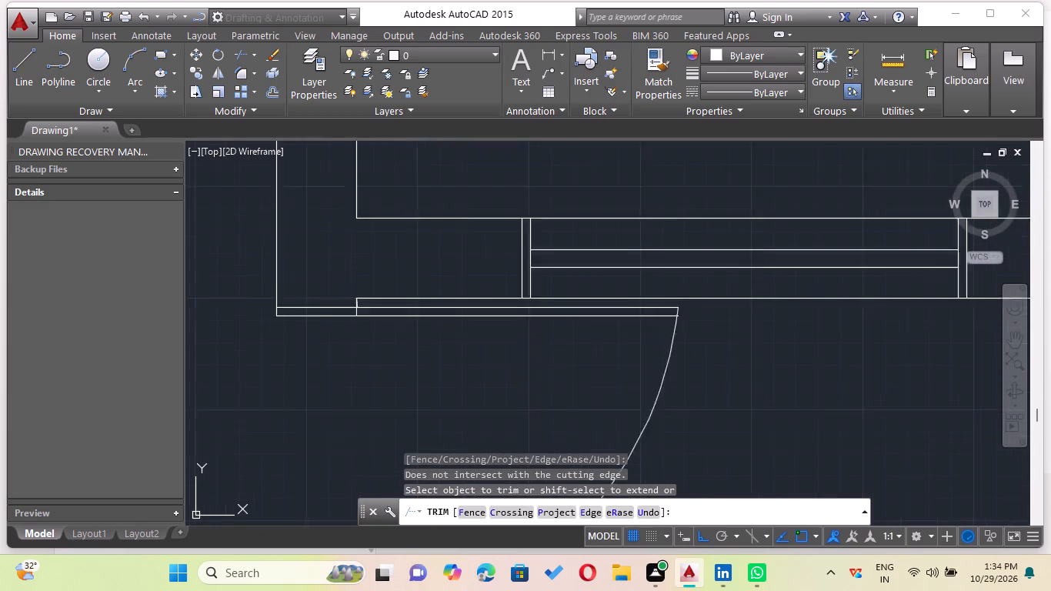
scroll(325, 343, "down", 1)
middle_click_drag(385, 390, 400, 235)
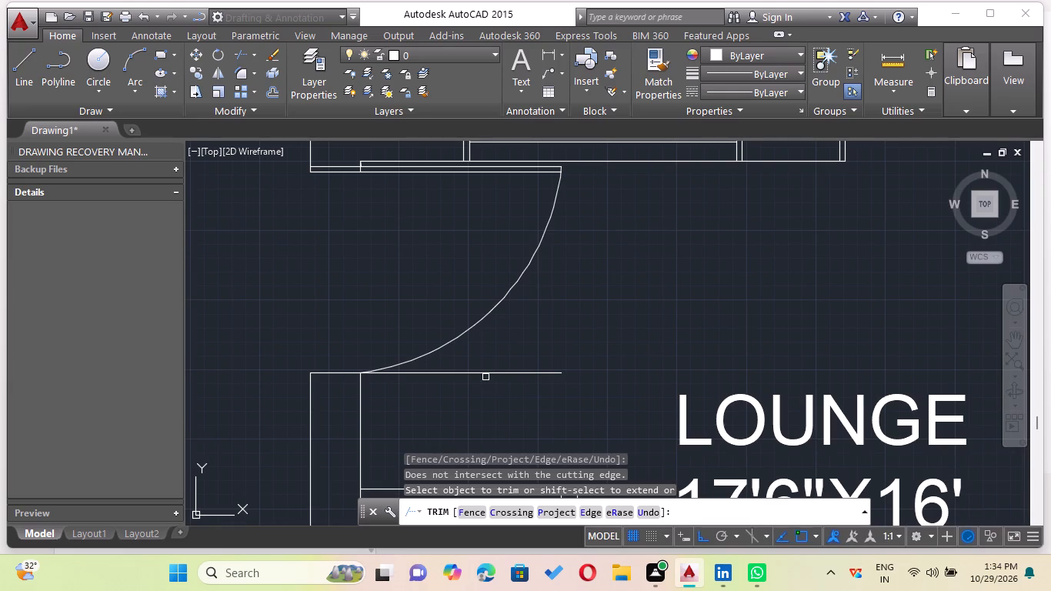
left_click(477, 372)
scroll(515, 379, "down", 2)
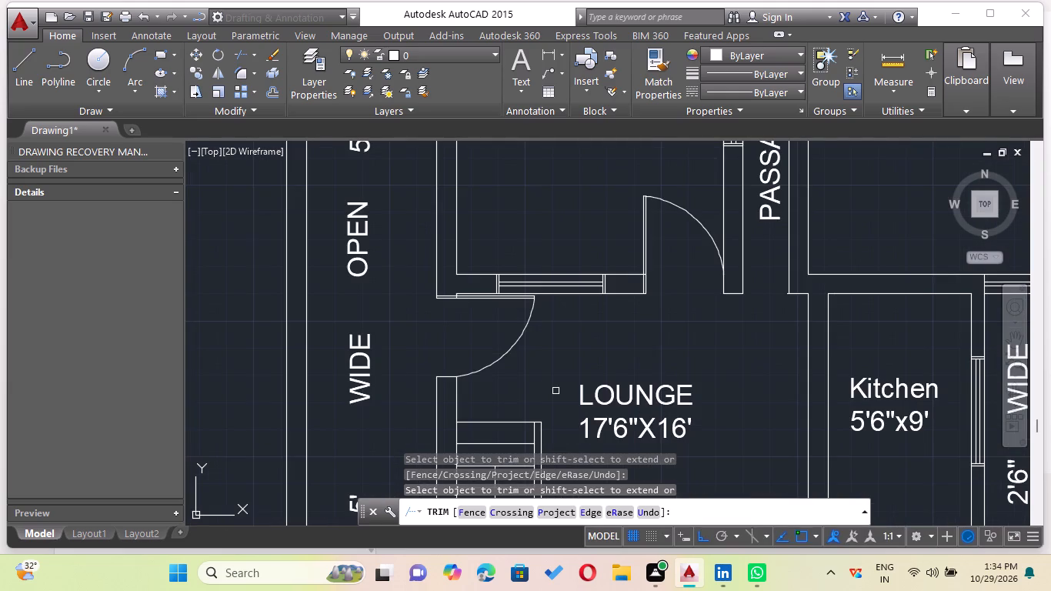
key("Escape")
In the upper-floor plan, copy the 10'3"X12' bedroom's west window to the north end of the lounge's west wall.
scroll(557, 391, "down", 4)
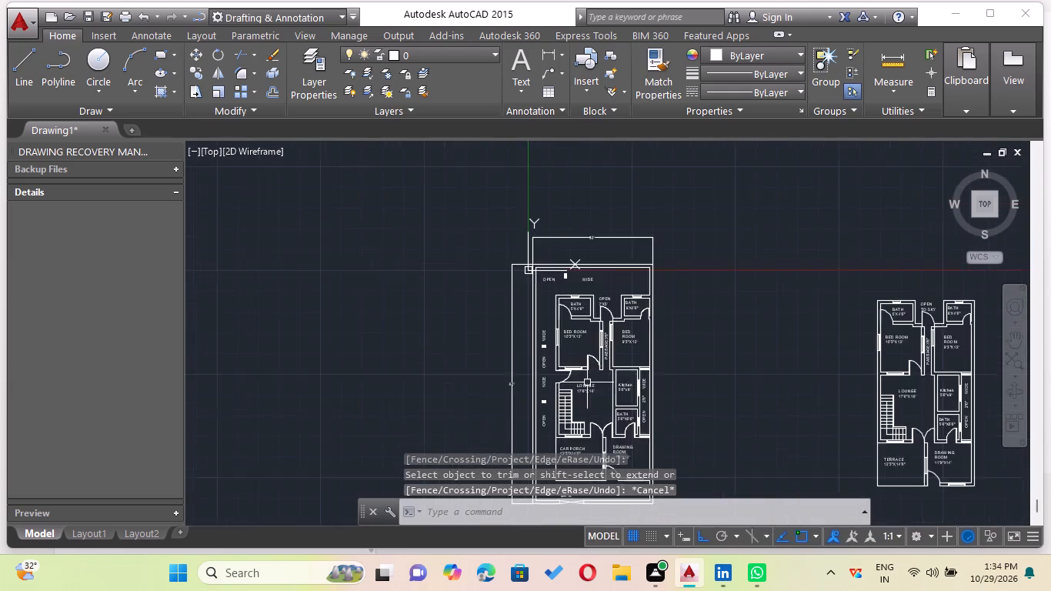
middle_click_drag(586, 382, 353, 342)
scroll(611, 314, "up", 2)
middle_click_drag(719, 332, 719, 332)
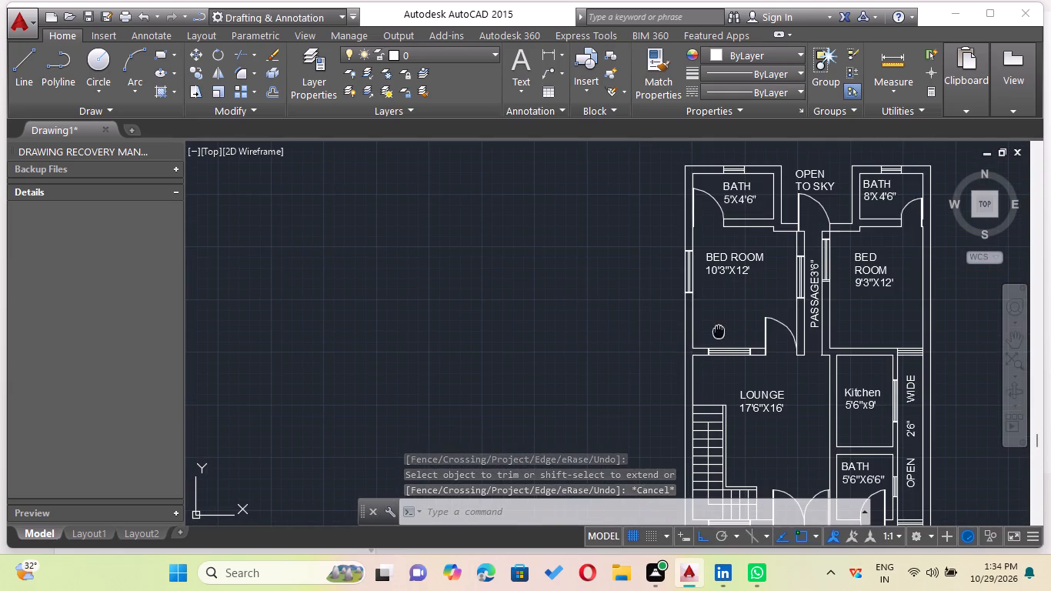
middle_click_drag(719, 332, 639, 346)
scroll(579, 290, "up", 2)
left_click(598, 197)
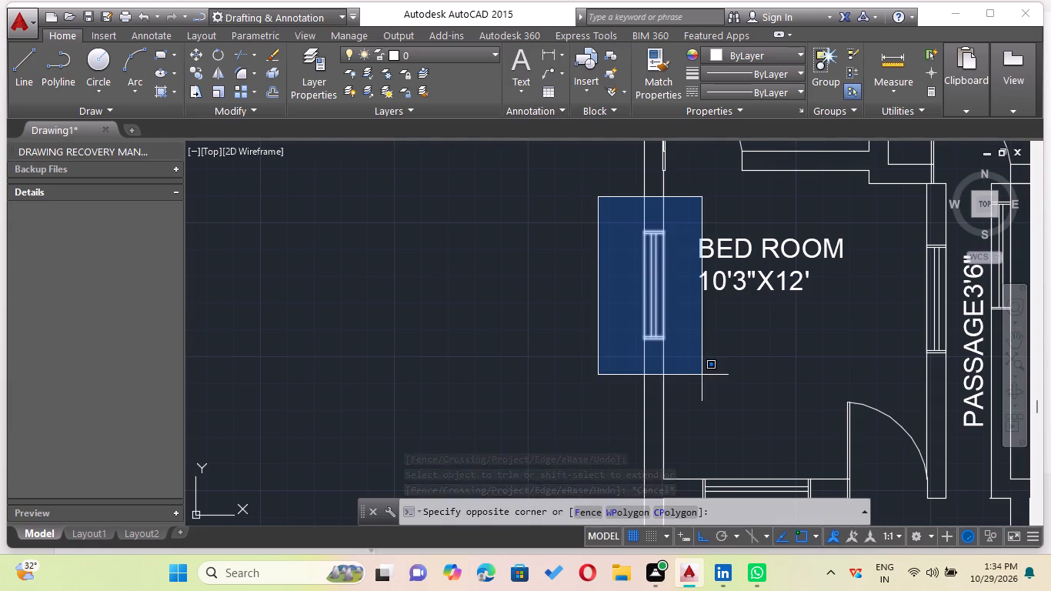
left_click(673, 368)
type("CO")
key("Return")
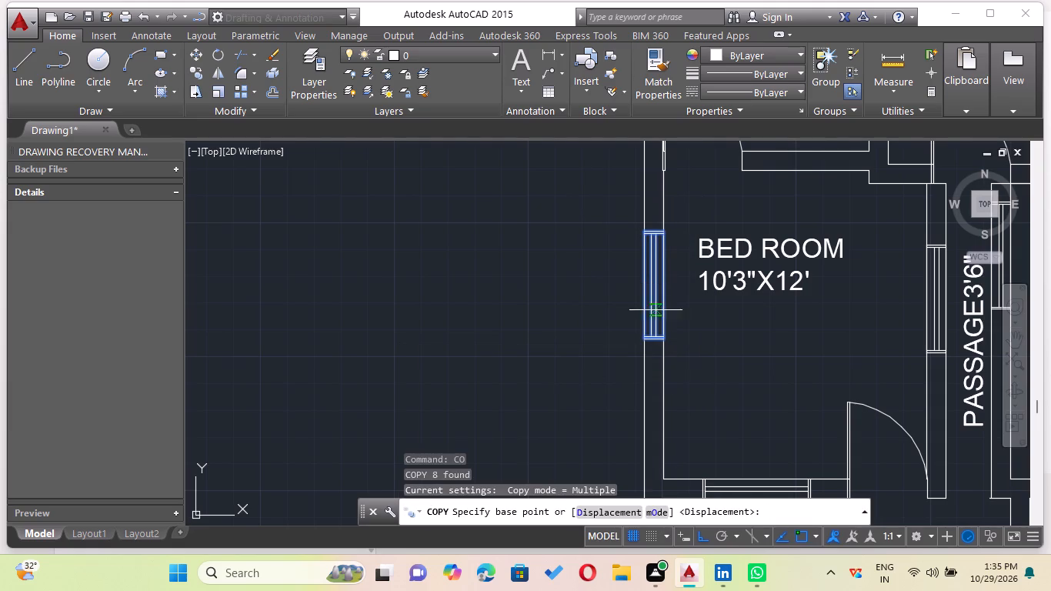
left_click(645, 229)
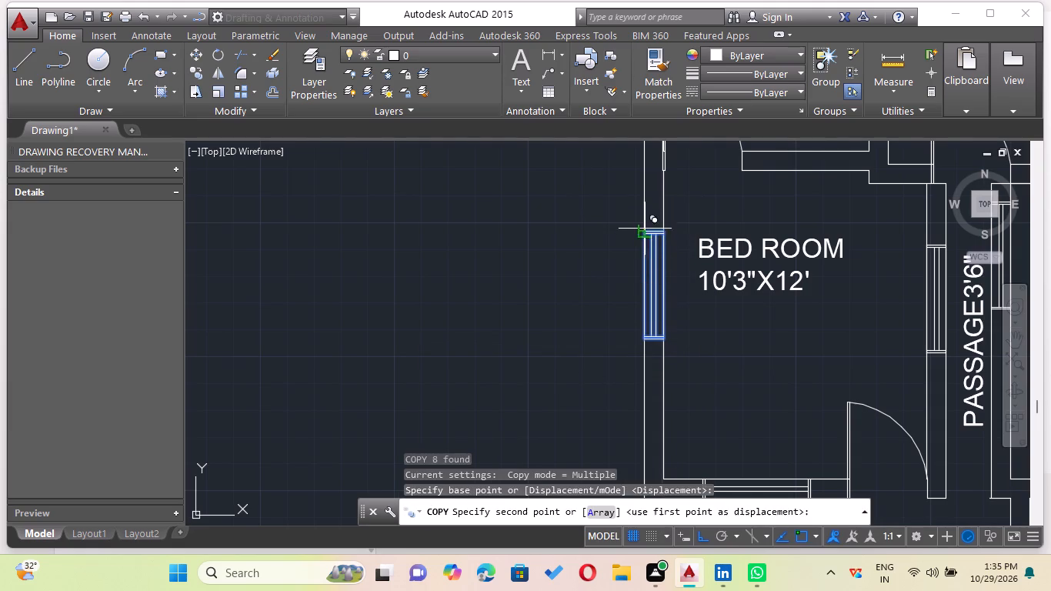
middle_click_drag(653, 410, 603, 184)
scroll(616, 301, "up", 1)
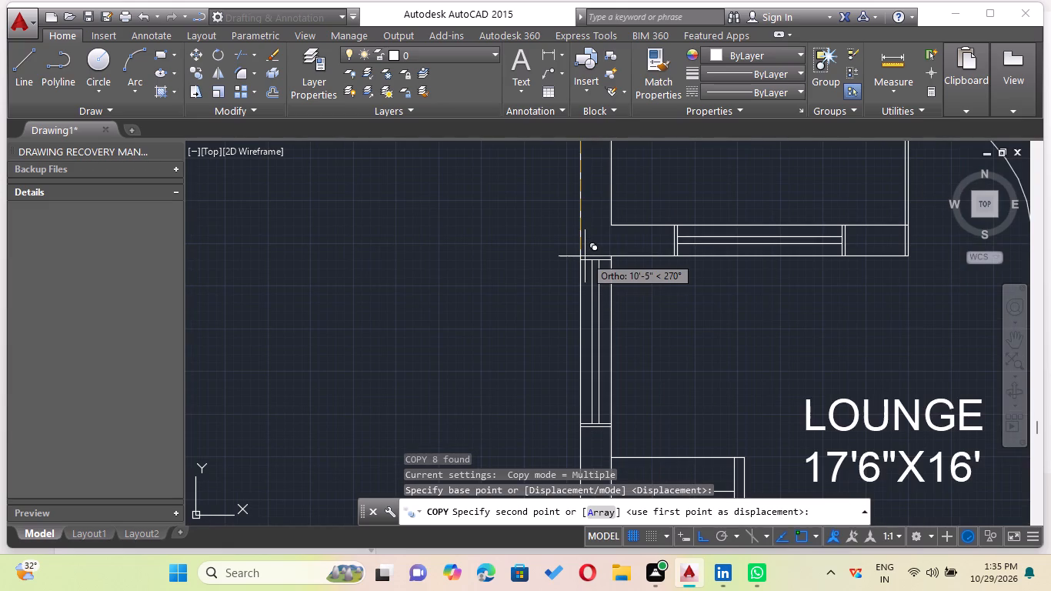
left_click(585, 256)
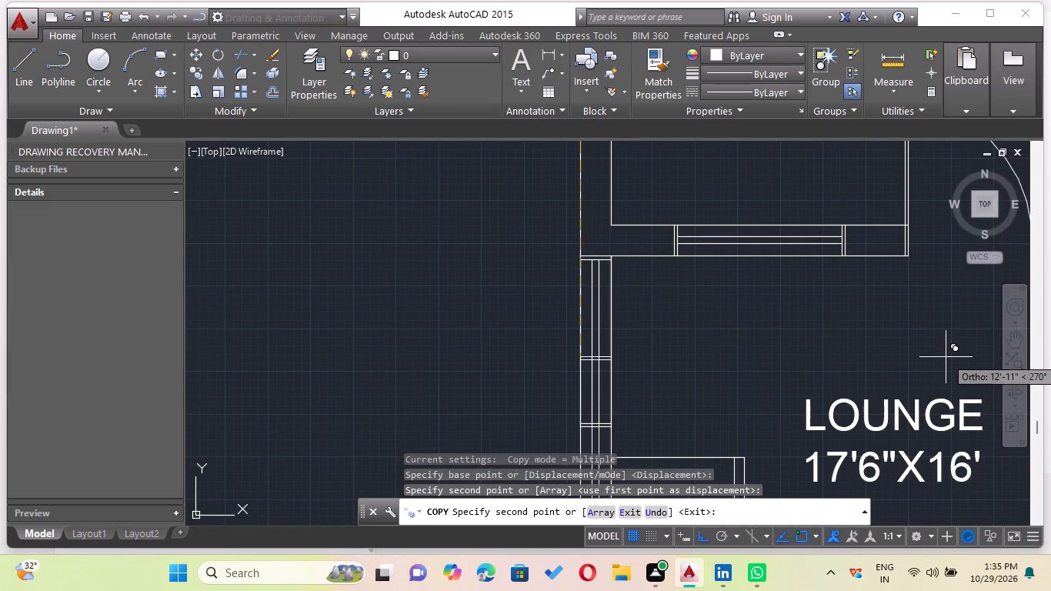
key("Escape")
Delete the swing arc and leaf line of the door in the upper-floor drawing room's south wall.
scroll(945, 357, "down", 2)
scroll(792, 335, "down", 1)
middle_click_drag(792, 335, 429, 336)
scroll(424, 336, "down", 2)
middle_click_drag(428, 332, 439, 336)
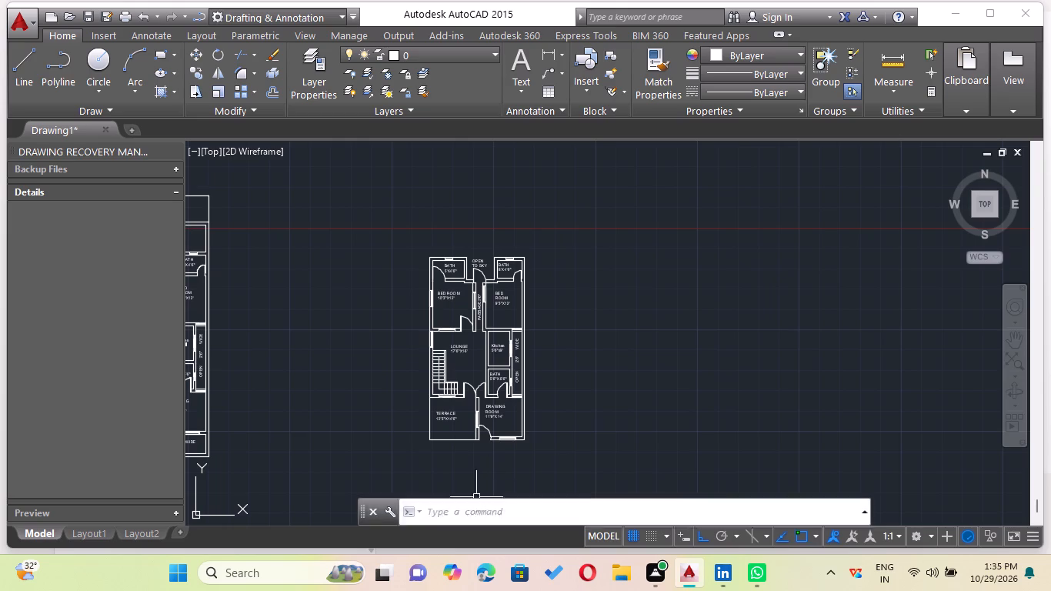
scroll(472, 457, "up", 4)
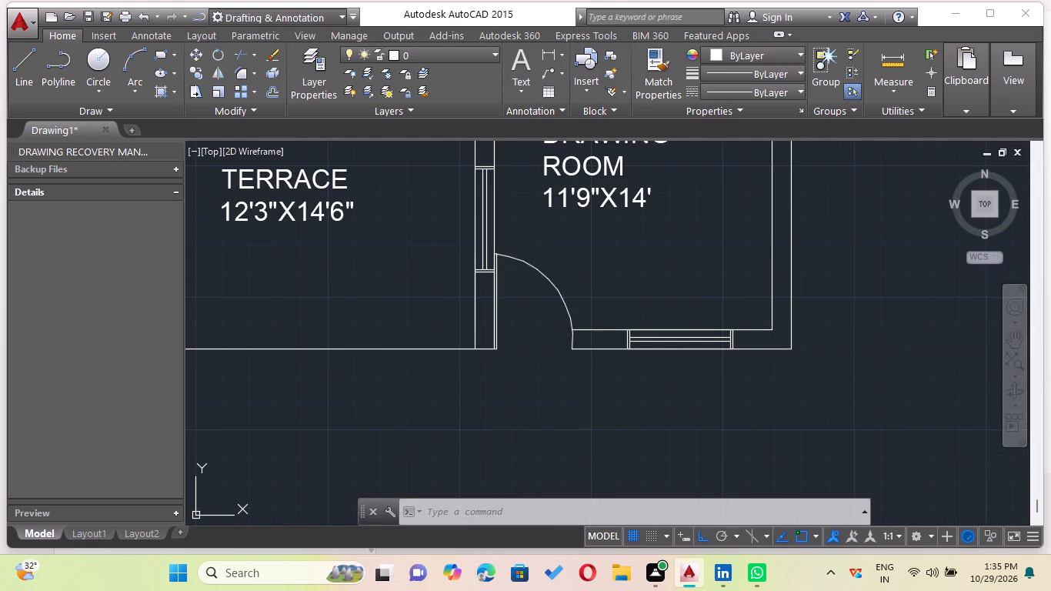
left_click(555, 289)
scroll(513, 305, "up", 3)
left_click(443, 329)
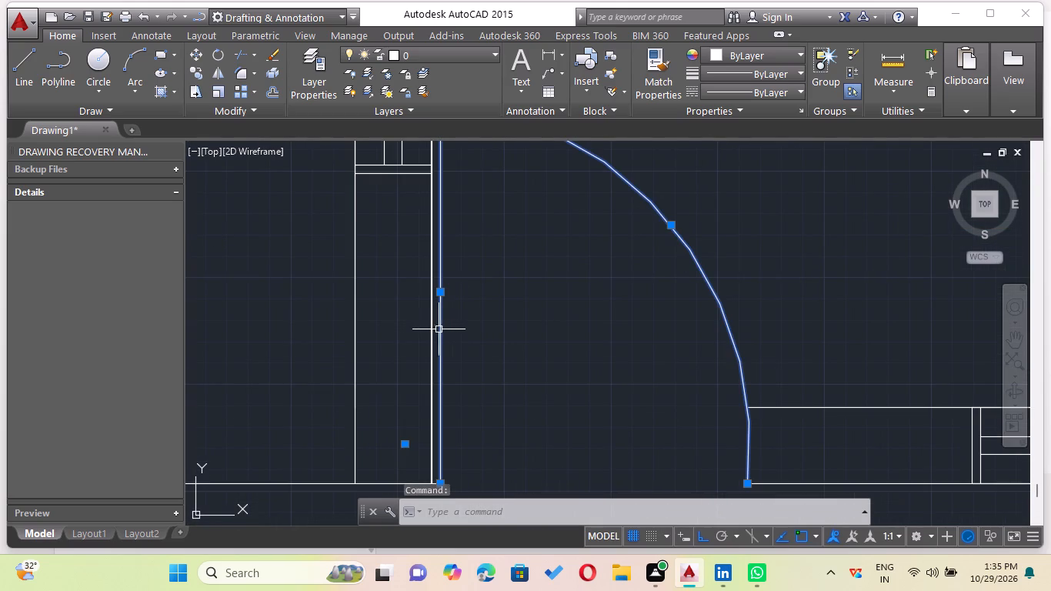
key("Delete")
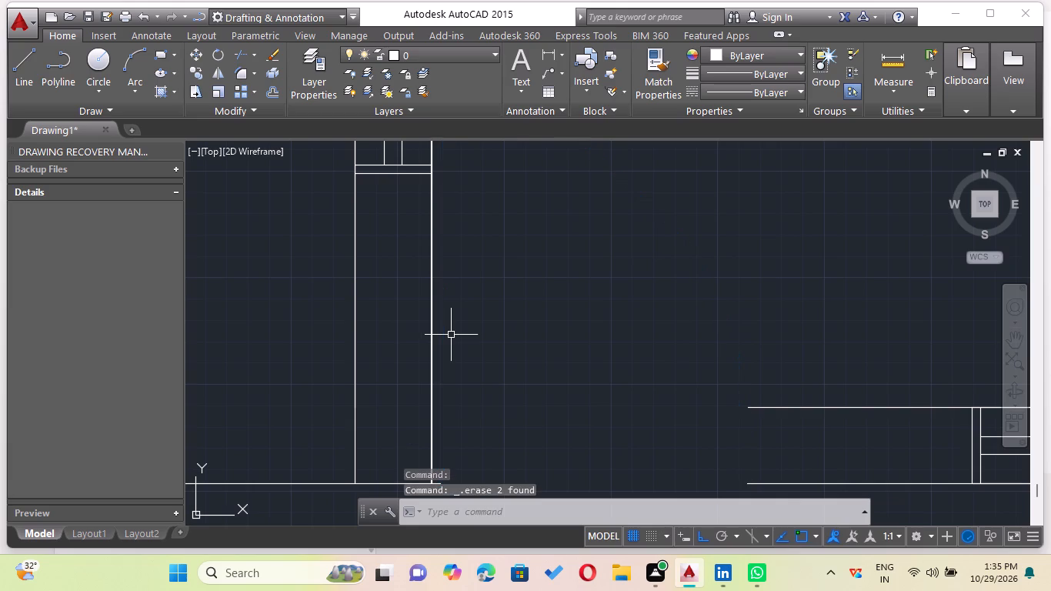
Extend the upper-floor drawing room's south wall lines west across the former door opening, carrying the inner line to the terrace's west edge.
scroll(656, 416, "down", 1)
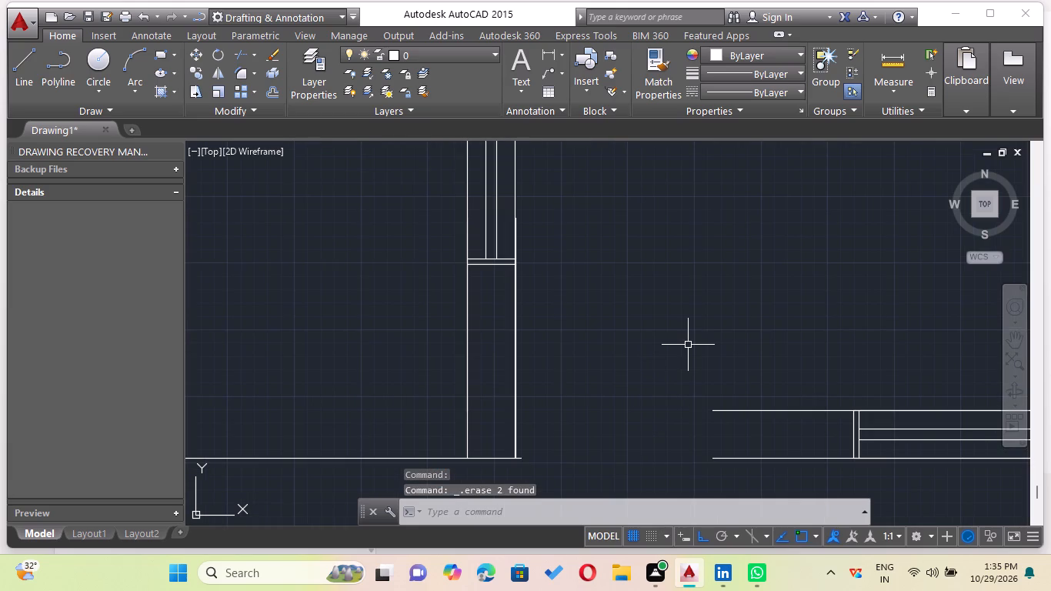
type("EX")
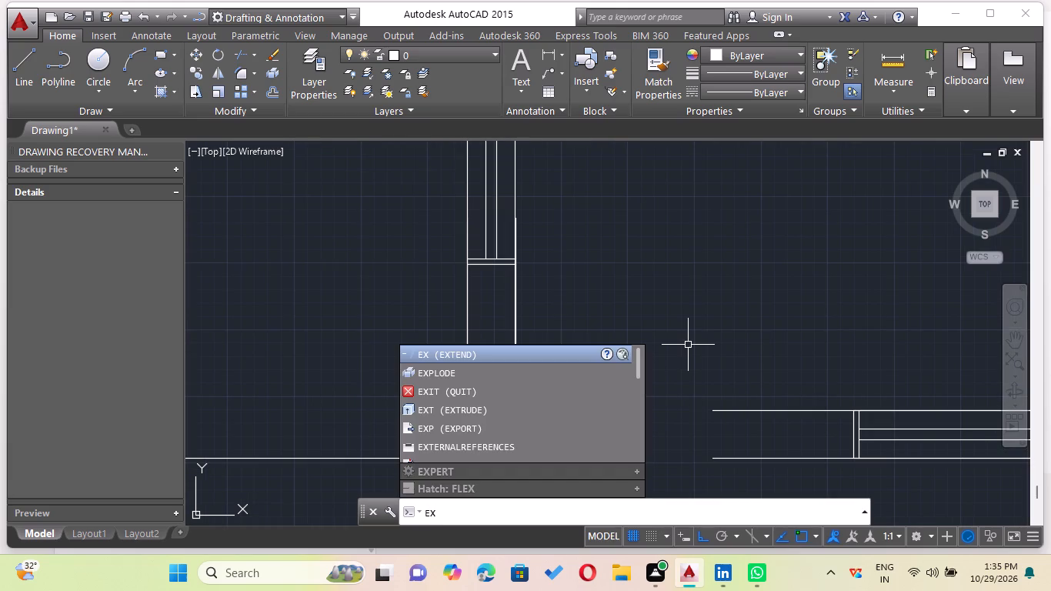
key("Return")
key("Return")
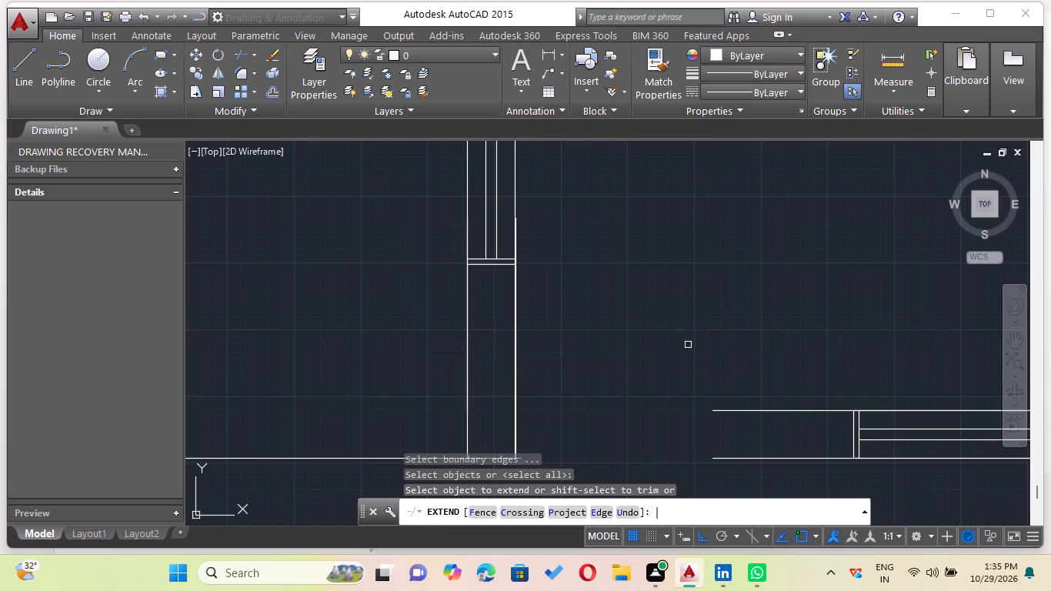
left_click(770, 457)
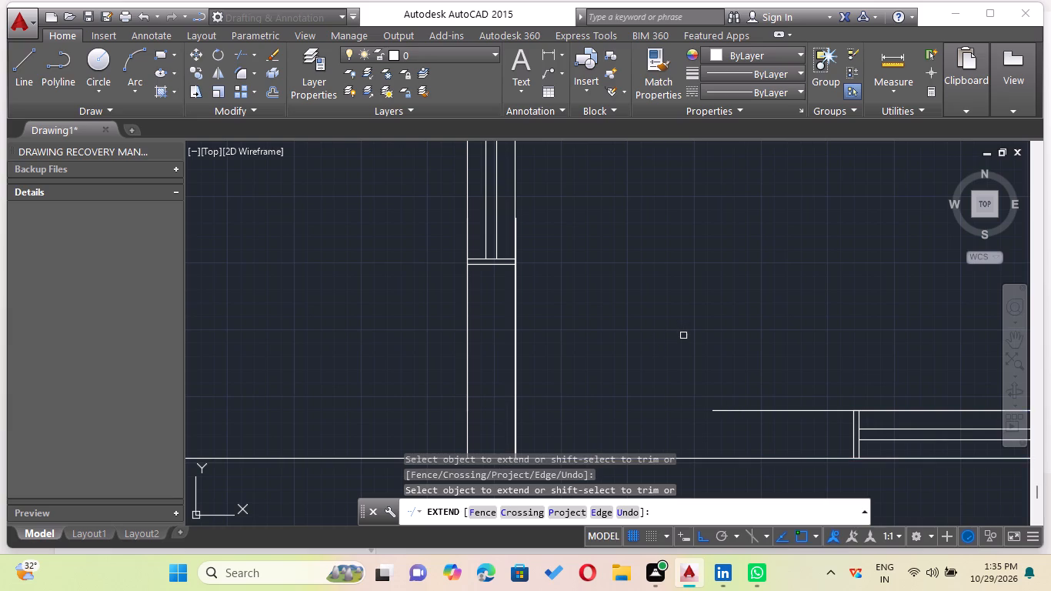
scroll(679, 352, "down", 1)
middle_click_drag(679, 351, 671, 291)
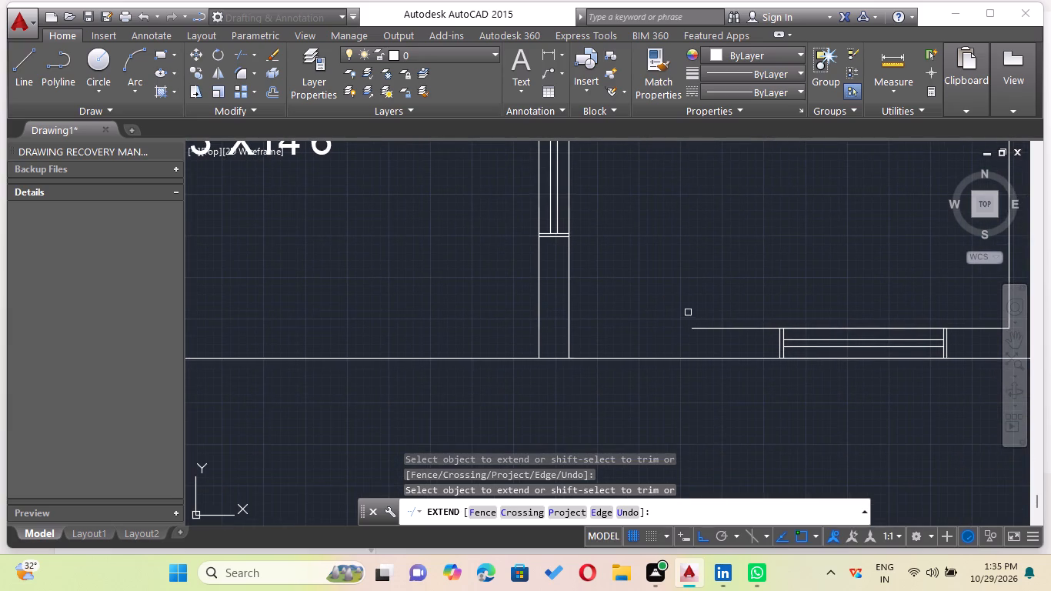
scroll(689, 306, "down", 1)
left_click(715, 319)
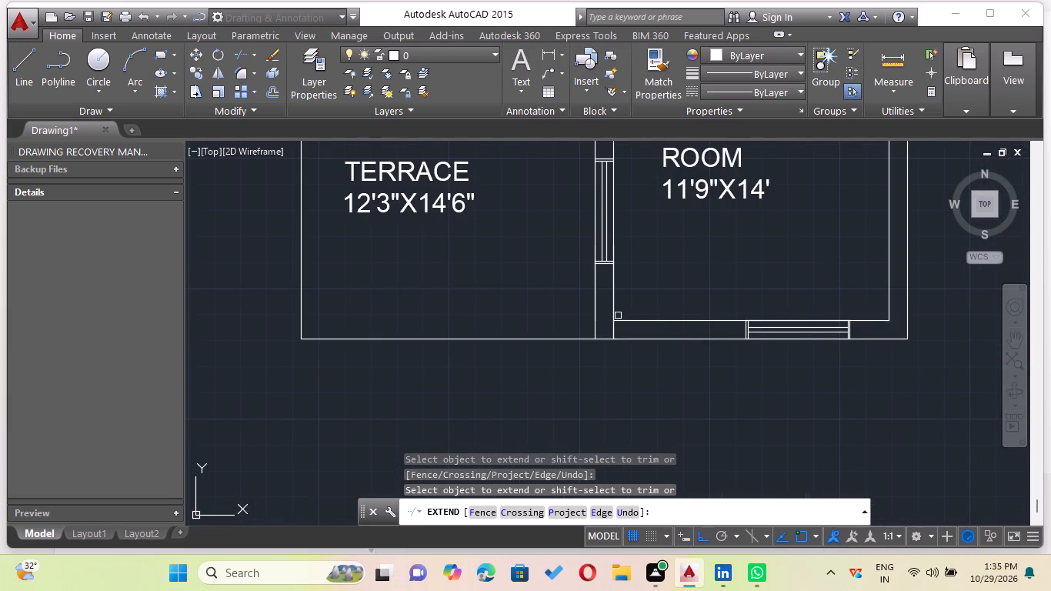
left_click(630, 322)
left_click(626, 316)
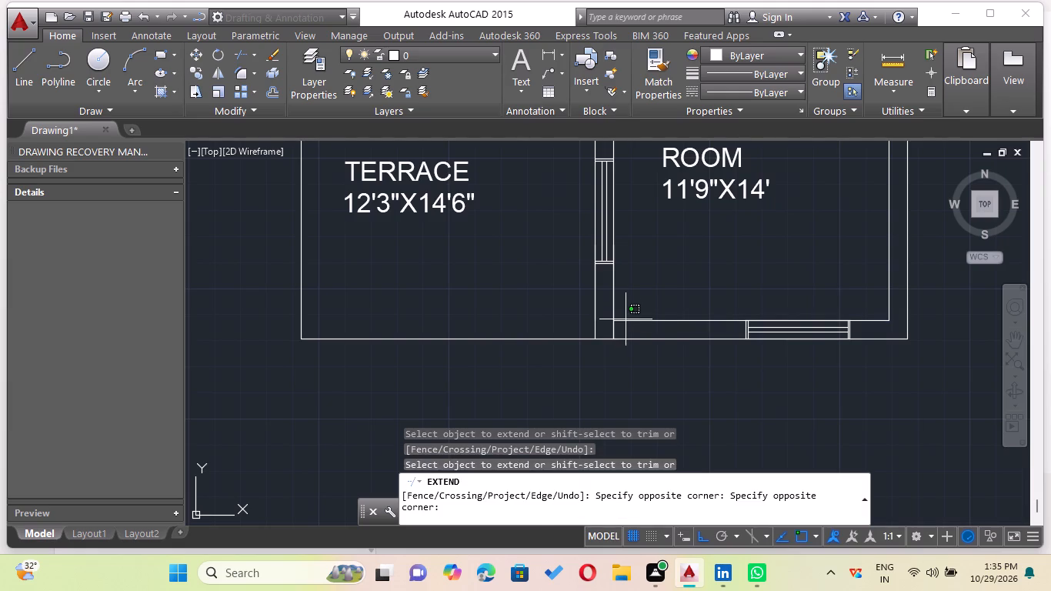
left_click(626, 322)
left_click(605, 322)
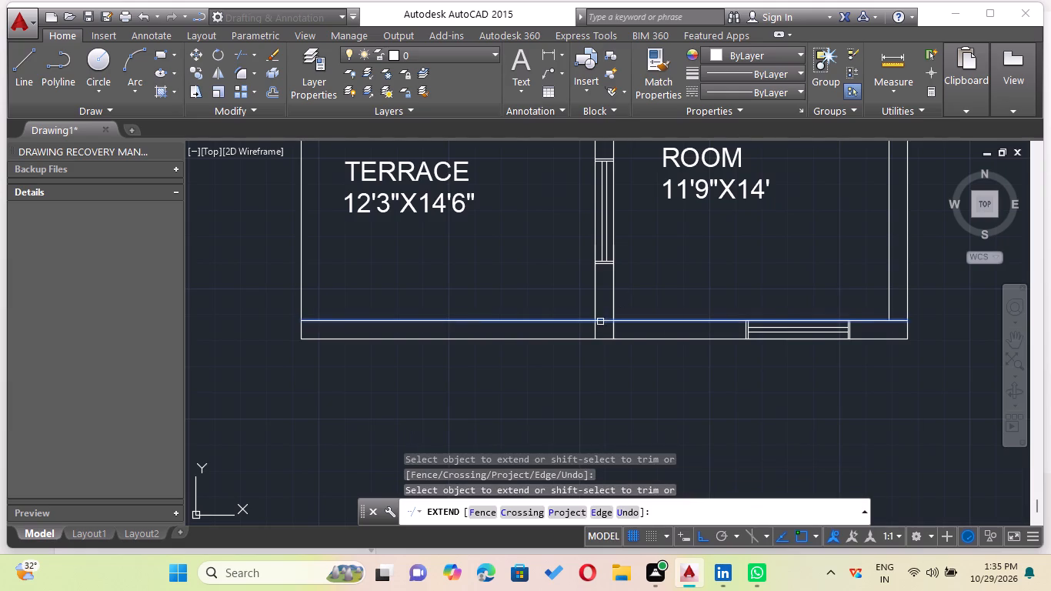
Extend the inner line of the lounge's west wall south along the terrace to its south wall.
scroll(321, 282, "down", 2)
middle_click_drag(322, 282, 322, 448)
scroll(315, 369, "up", 1)
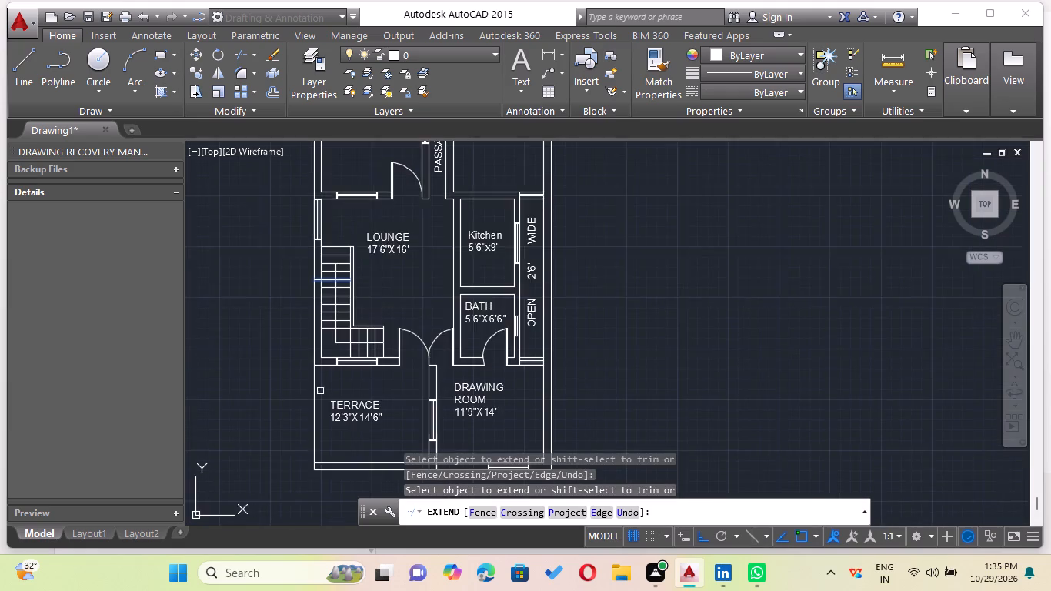
scroll(319, 377, "up", 1)
left_click(331, 322)
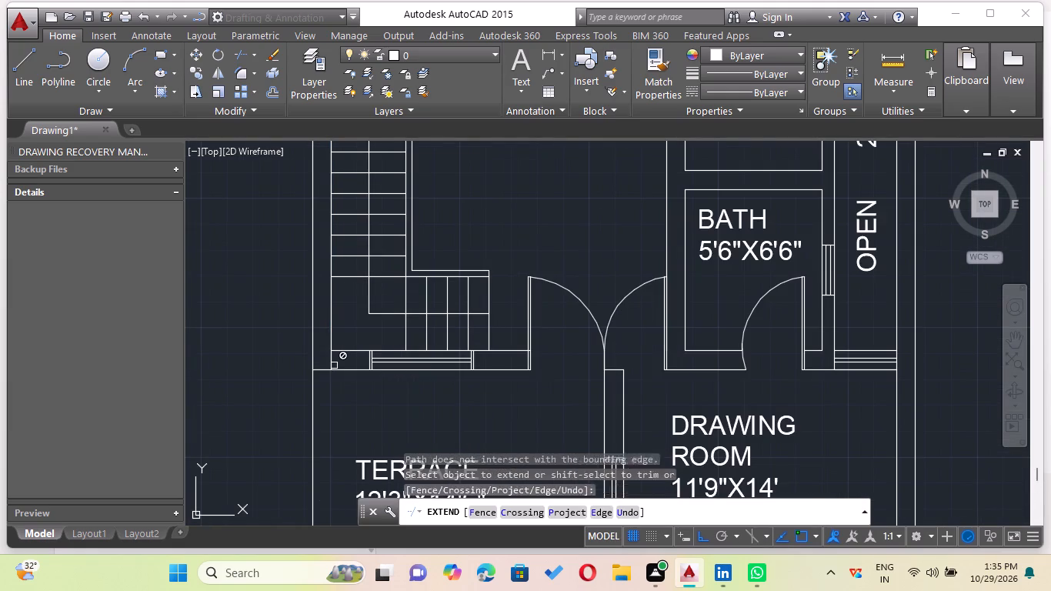
left_click(332, 356)
scroll(332, 355, "down", 2)
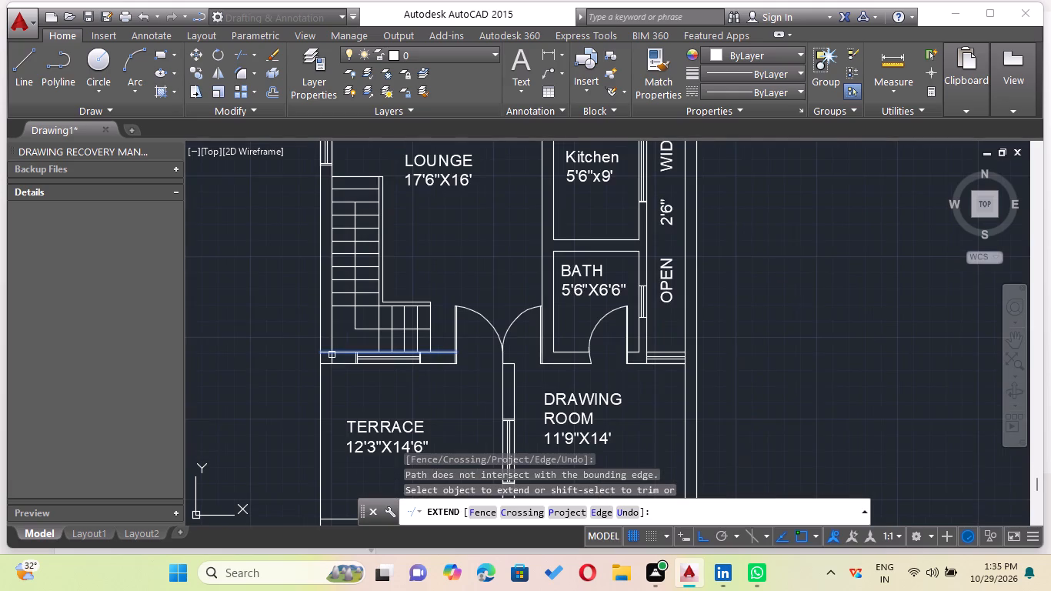
left_click(333, 356)
scroll(361, 393, "down", 1)
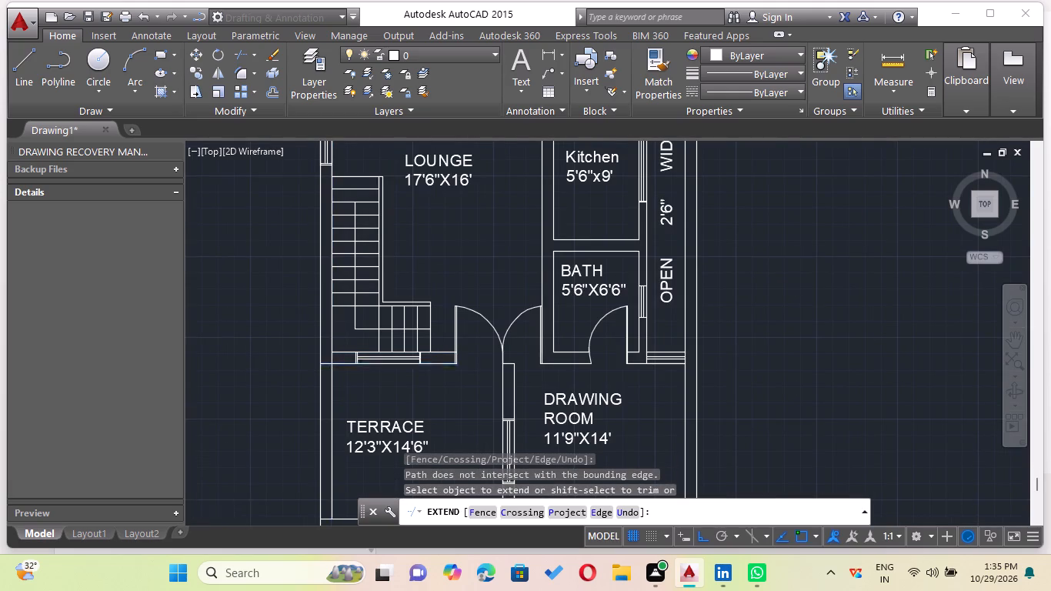
middle_click_drag(361, 392, 356, 354)
scroll(355, 357, "up", 1)
scroll(356, 354, "down", 1)
middle_click_drag(457, 397, 401, 342)
scroll(404, 365, "up", 1)
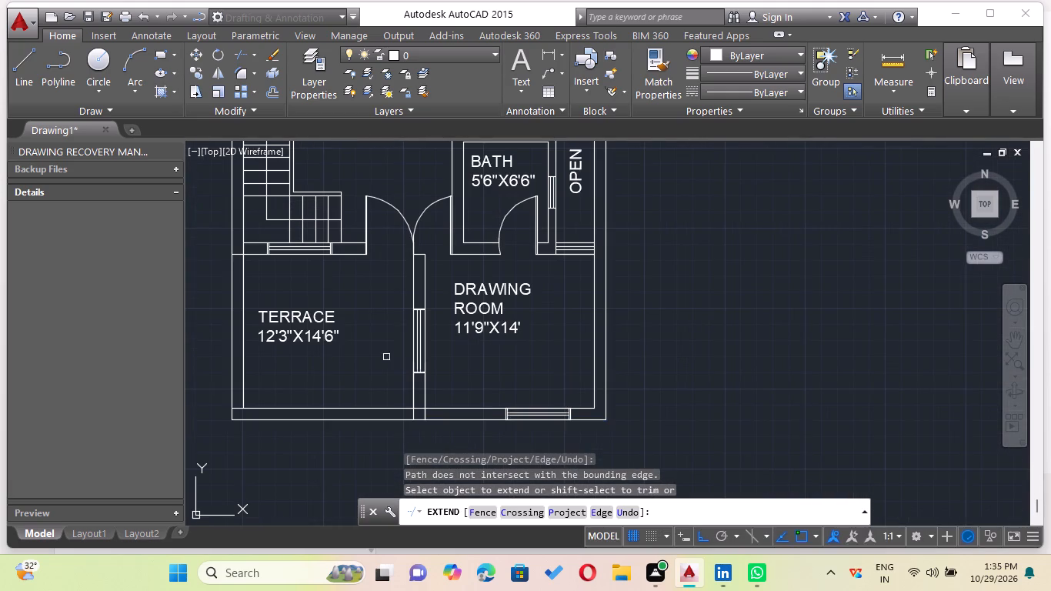
key("Escape")
Trim the overlapping lines where the terrace–drawing room partition meets the south wall.
type("TR")
key("Return")
key("Return")
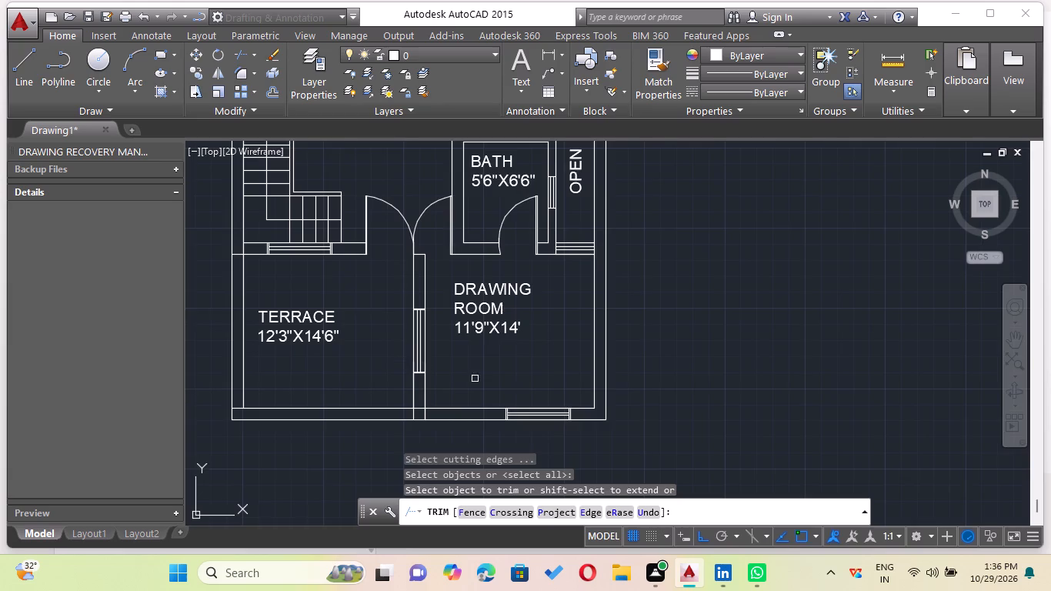
scroll(409, 358, "up", 2)
scroll(402, 448, "down", 1)
middle_click_drag(404, 445, 453, 316)
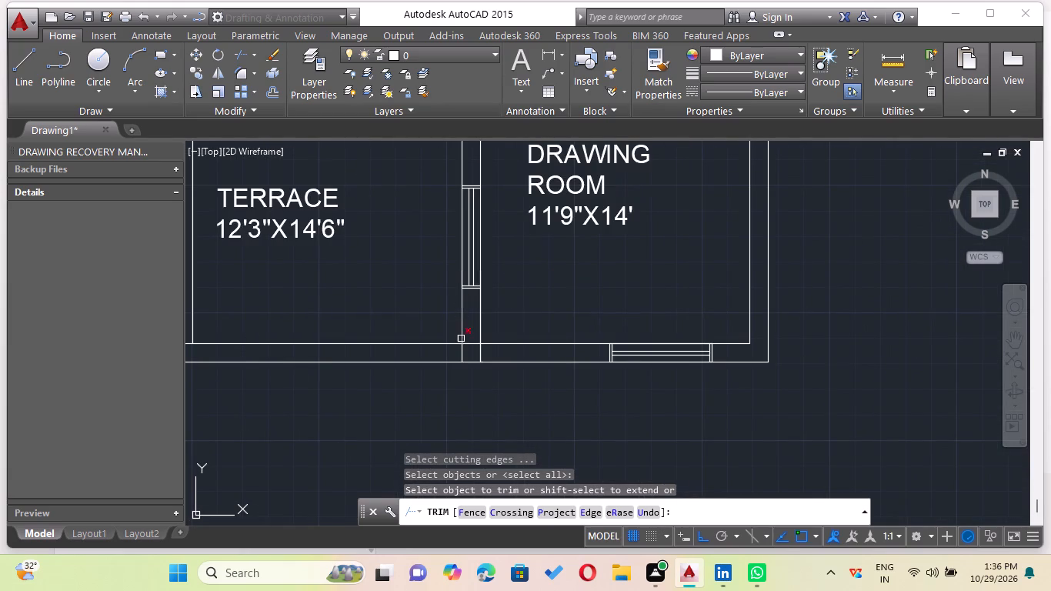
left_click(472, 345)
left_click(484, 353)
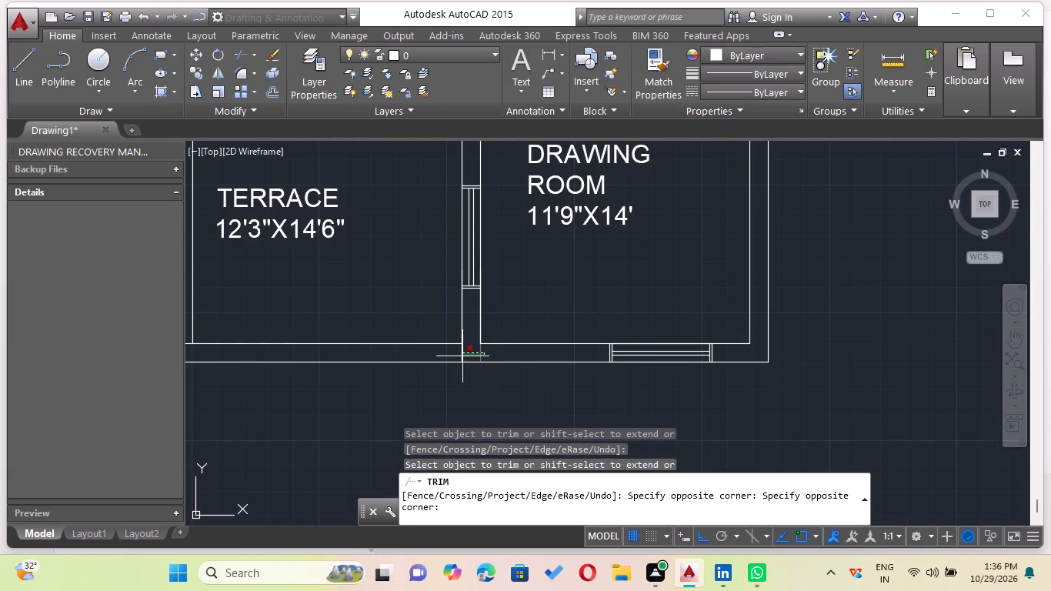
left_click(455, 356)
Trim the overlapping wall lines at the terrace's southwest and northwest corners so they join the west wall cleanly.
scroll(348, 304, "down", 1)
middle_click_drag(346, 306, 469, 411)
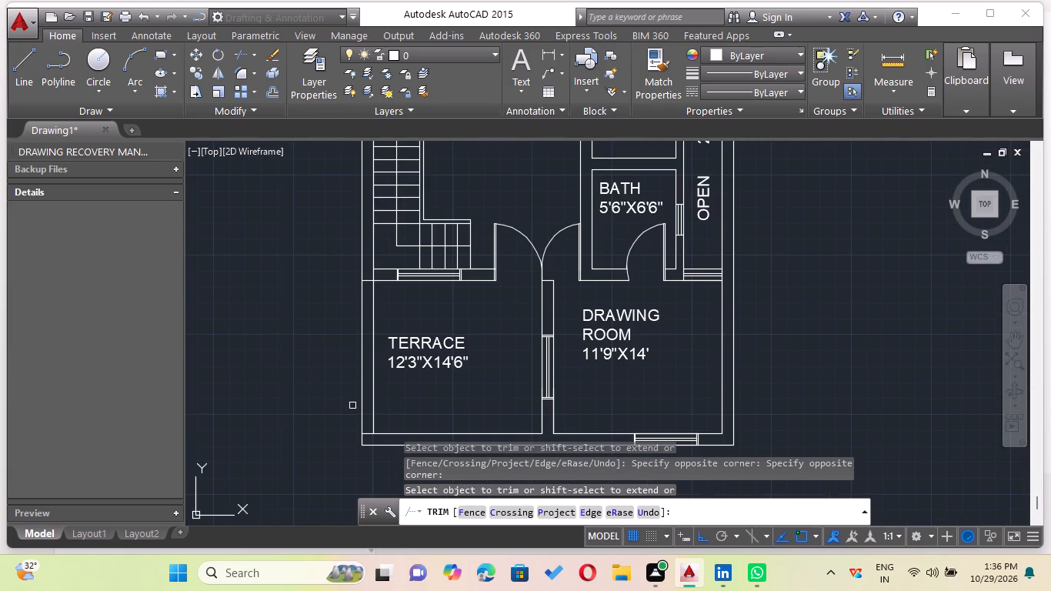
left_click(369, 435)
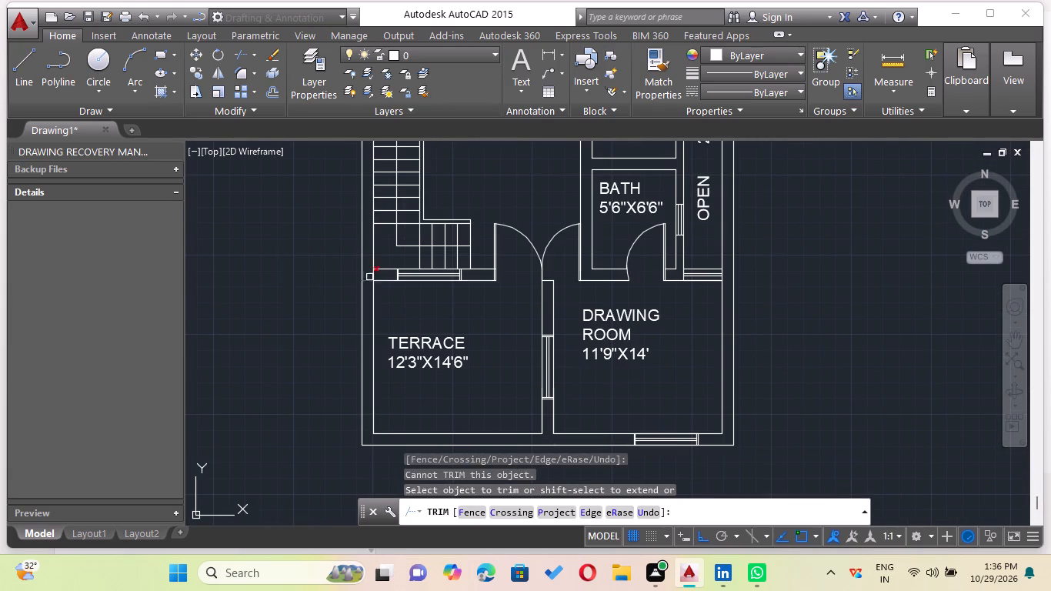
scroll(372, 275, "up", 1)
left_click(368, 277)
left_click(365, 289)
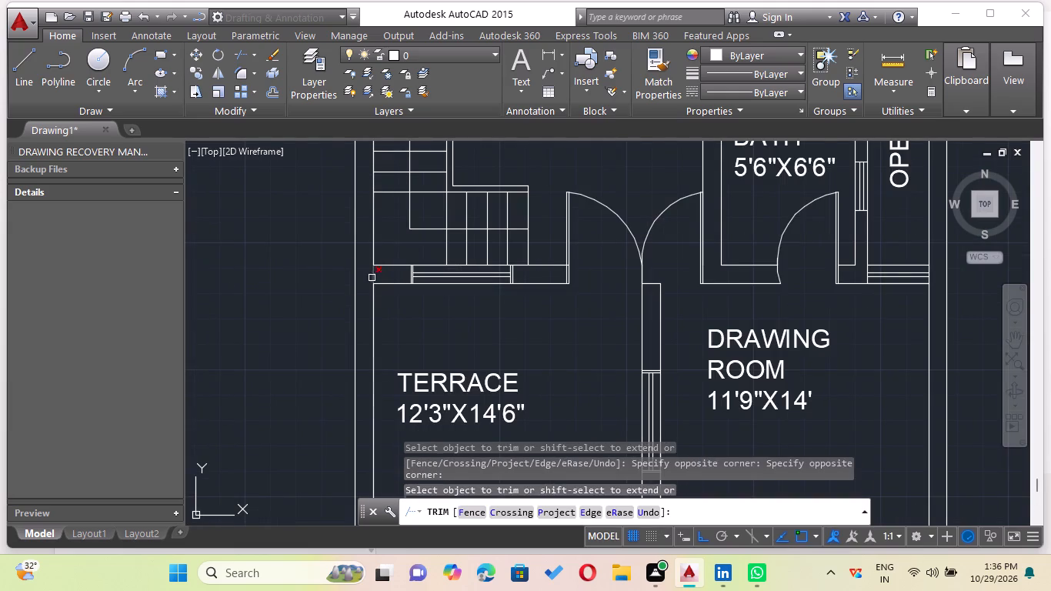
left_click(374, 276)
scroll(440, 299, "down", 2)
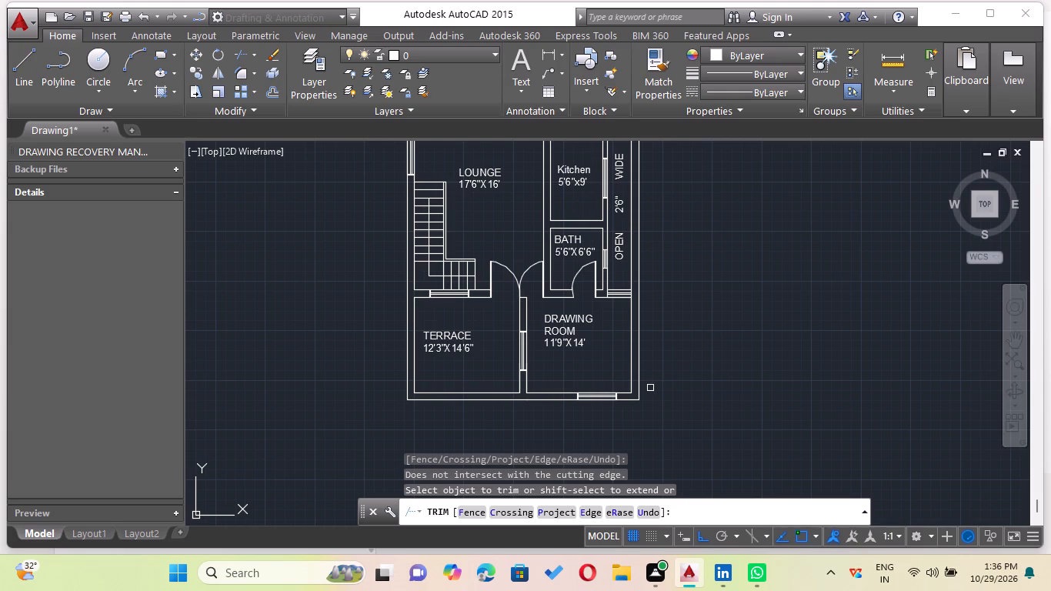
middle_click_drag(612, 326, 609, 335)
middle_click_drag(609, 335, 592, 388)
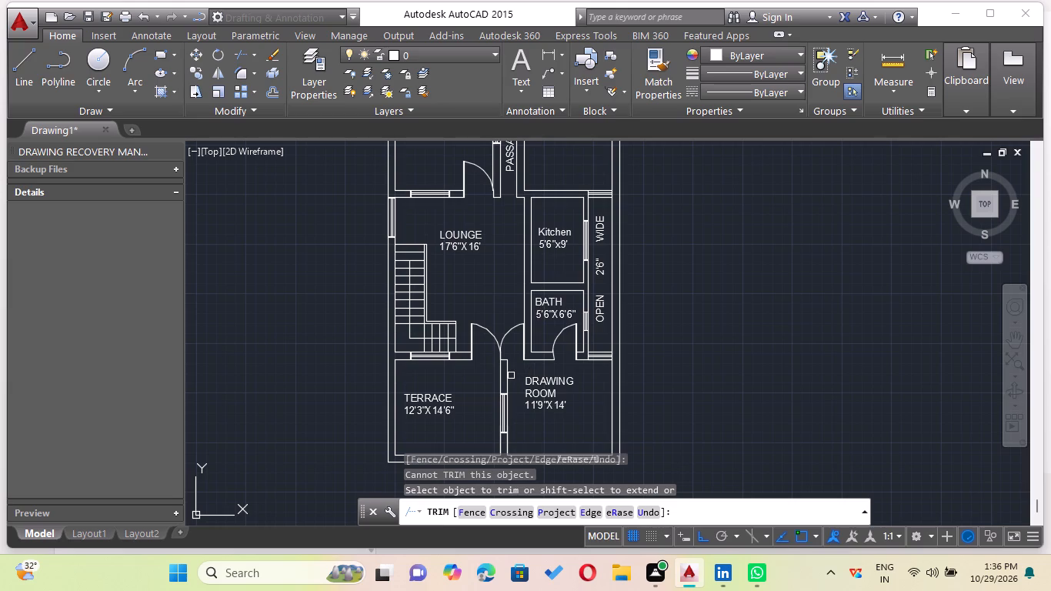
key("Escape")
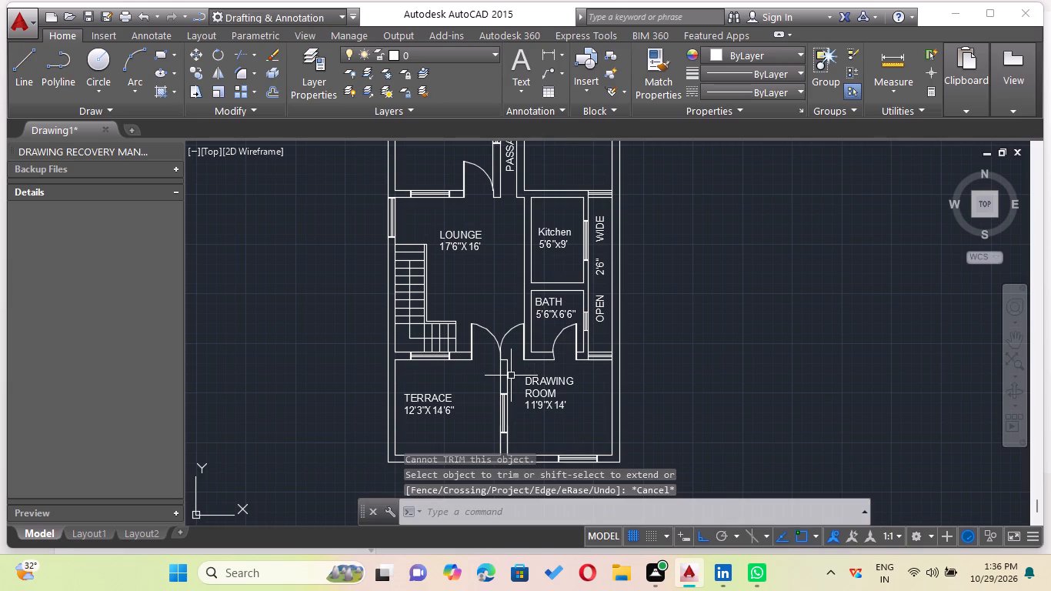
Draw a line across the lounge–kitchen wall, about level with the south end of the kitchen's east window.
key("l")
key("Return")
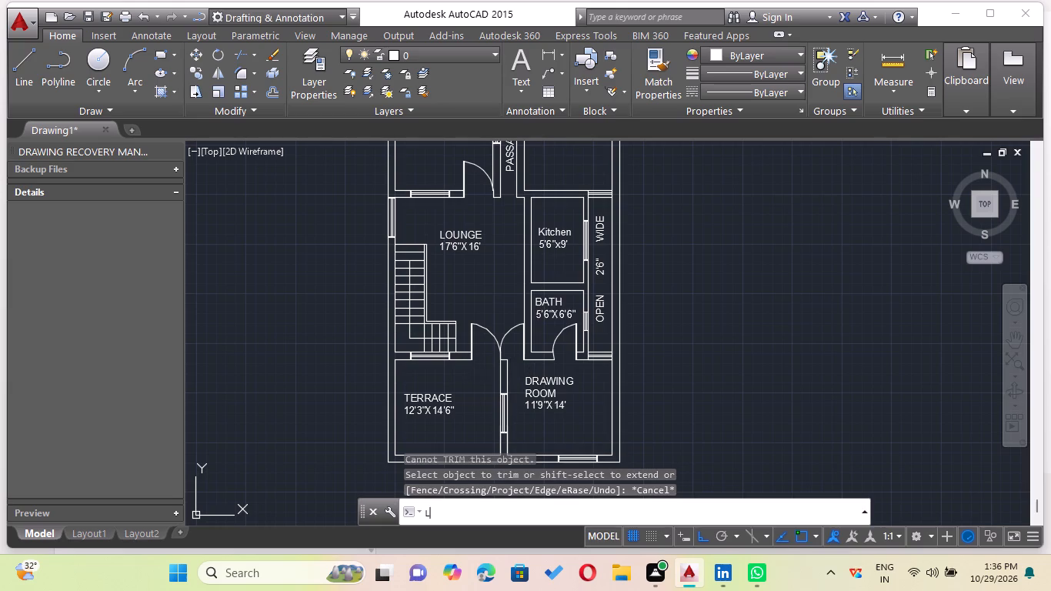
scroll(550, 270, "up", 2)
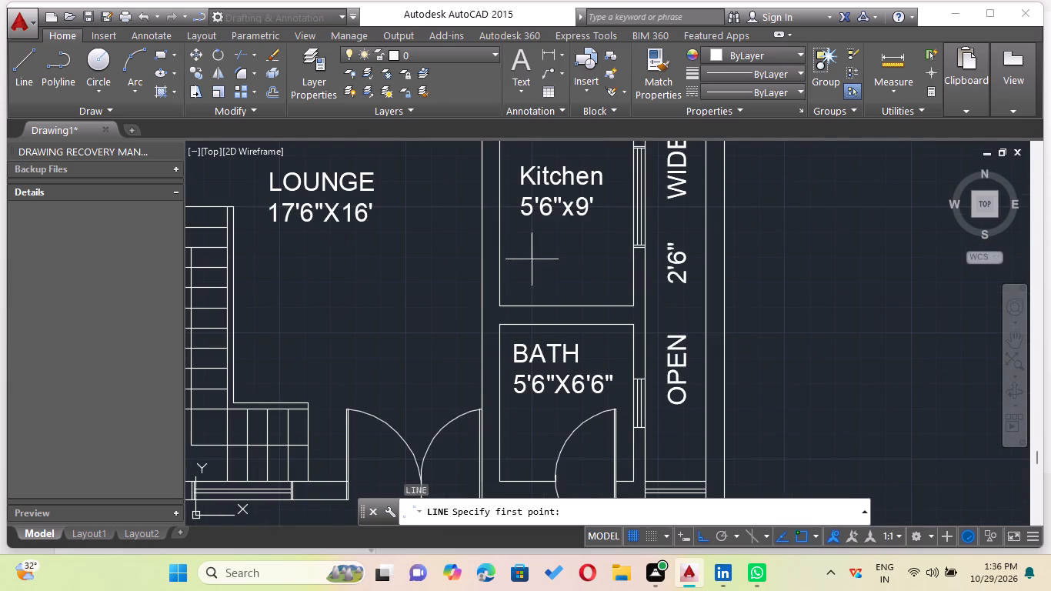
left_click(482, 244)
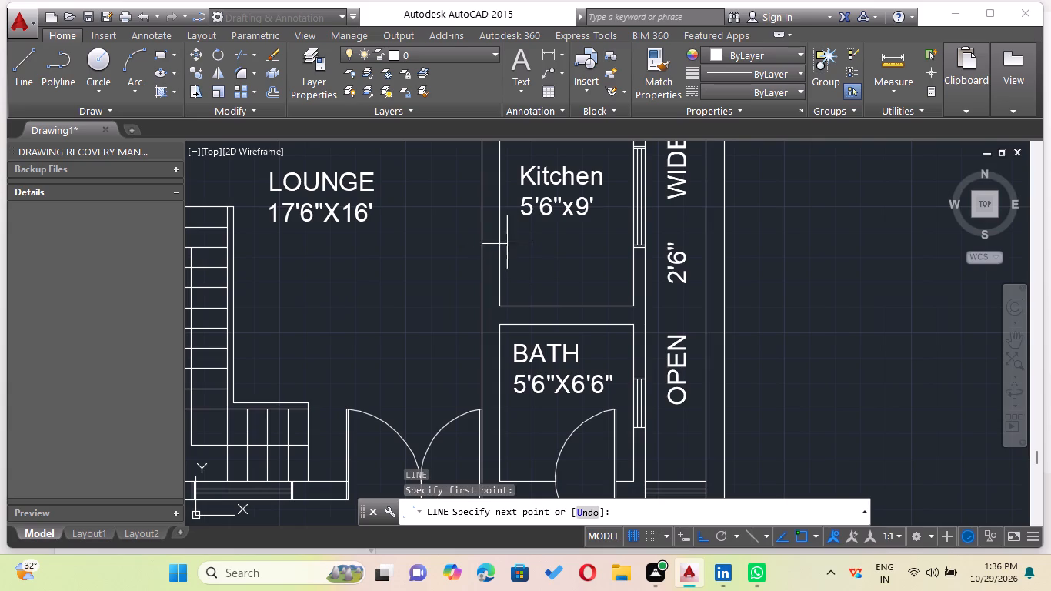
left_click(505, 244)
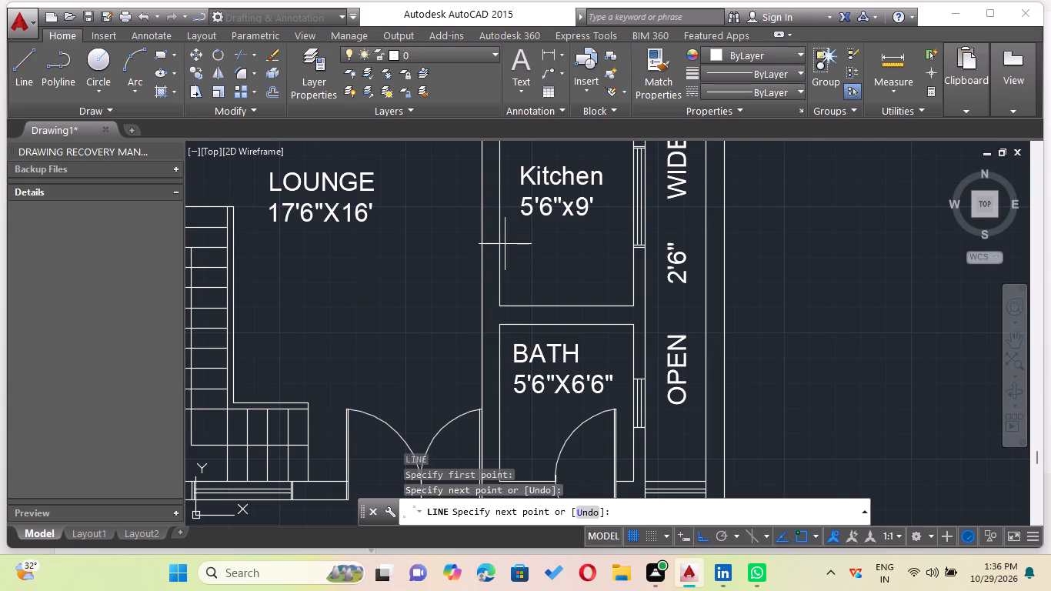
key("Escape")
Offset the new line across the kitchen's west wall 4' to the north.
key("o")
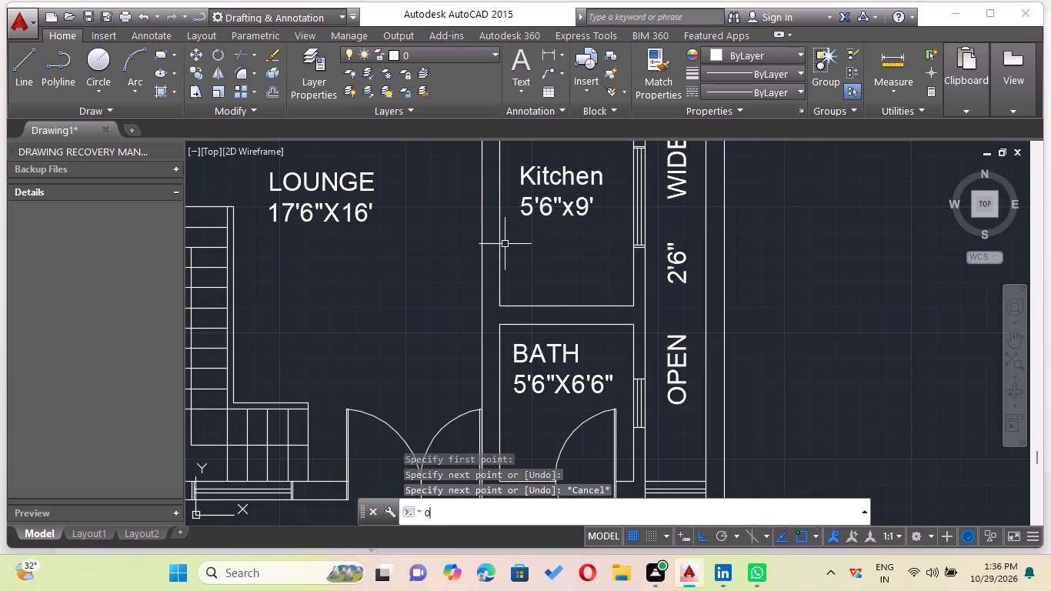
key("Return")
key("4")
key("apostrophe")
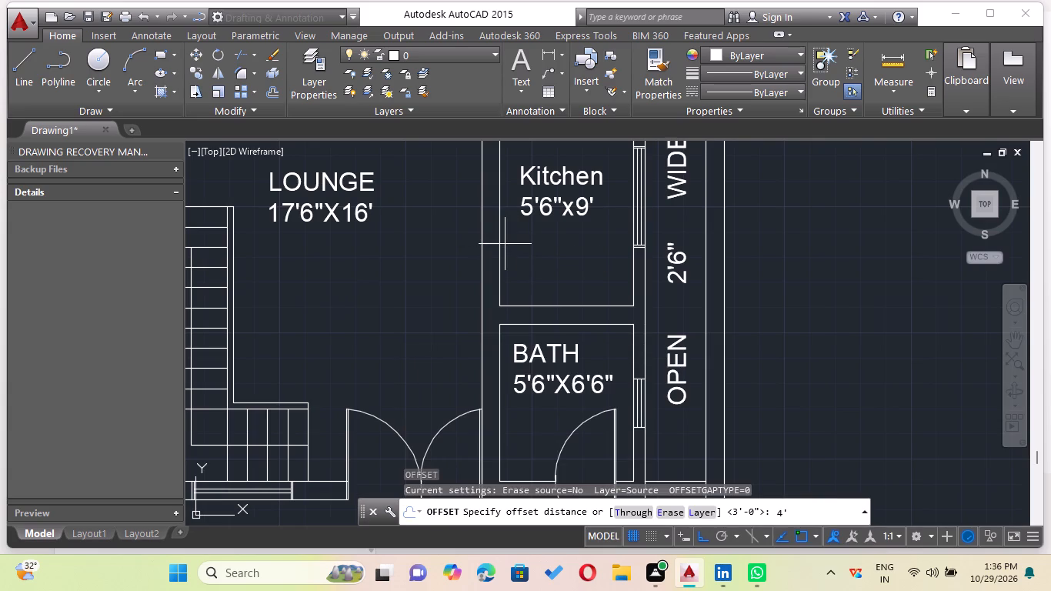
key("Return")
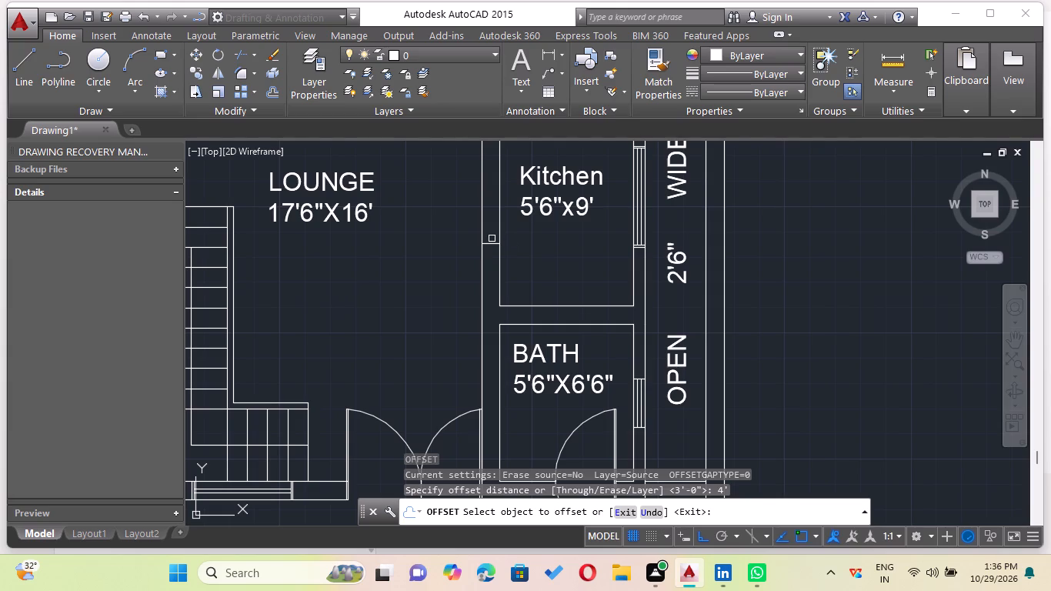
left_click(490, 241)
scroll(490, 194, "down", 1)
middle_click_drag(490, 194, 499, 233)
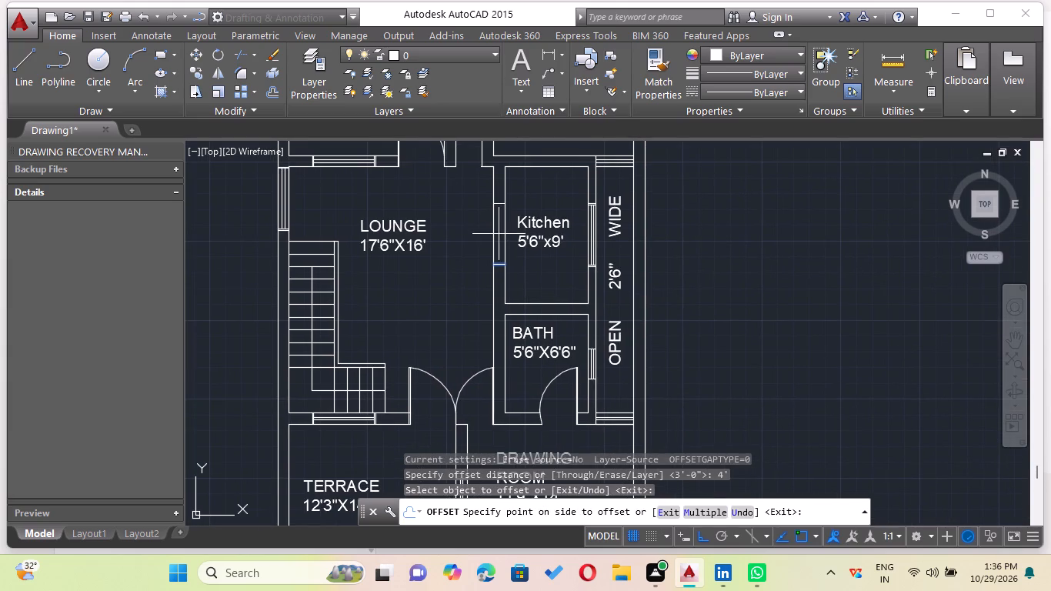
left_click(494, 229)
key("Escape")
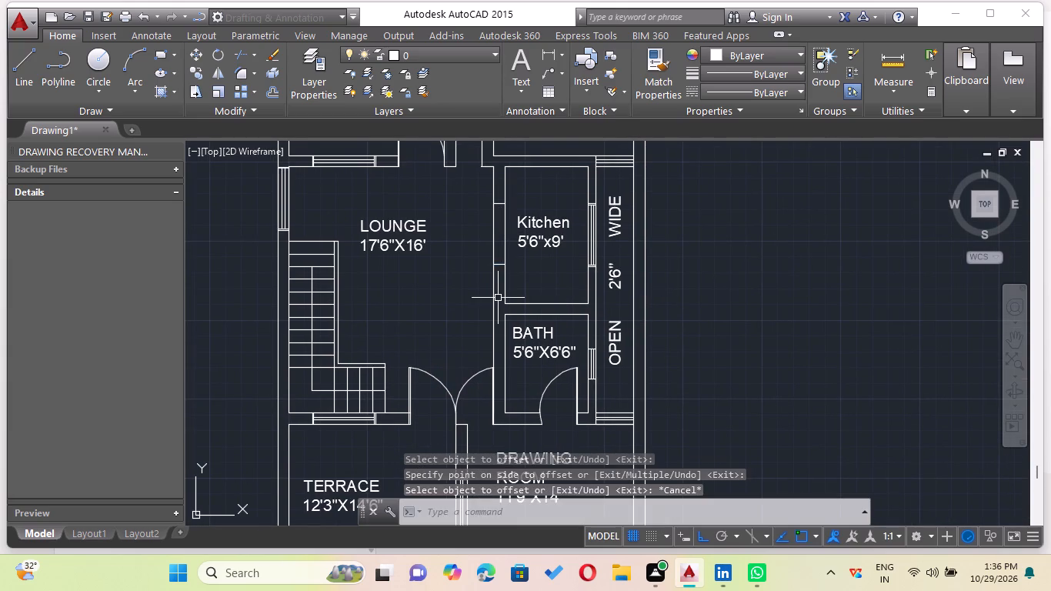
Trim both faces of the kitchen's west wall between the two cross lines to open it to the lounge.
type("TR")
key("Return")
key("Return")
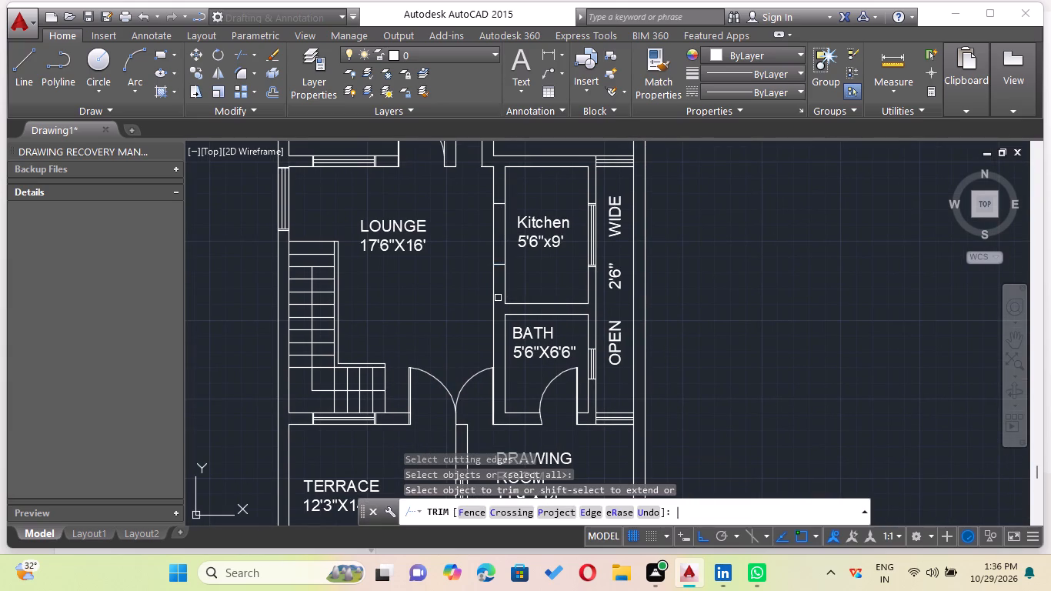
scroll(536, 262, "up", 1)
left_click_drag(434, 223, 441, 223)
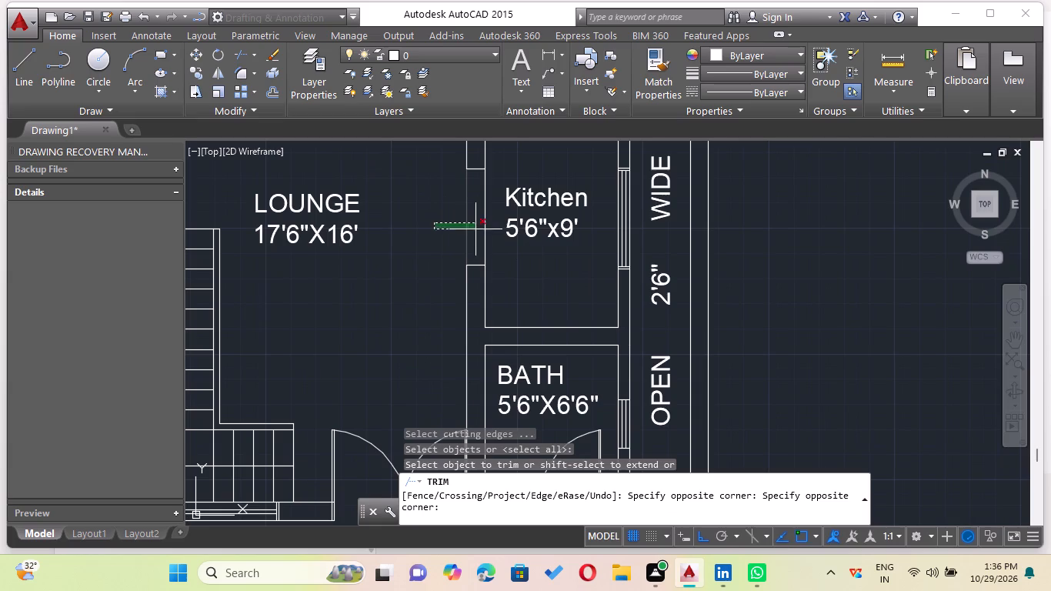
left_click(485, 233)
scroll(472, 248, "down", 1)
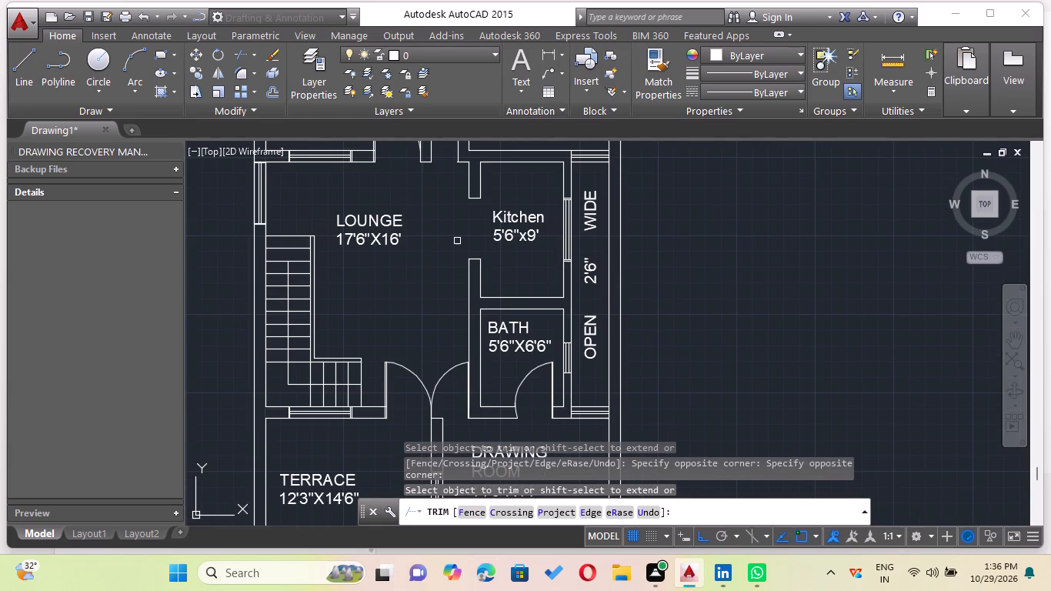
Draw a line across the ground-floor plan's lounge–kitchen wall, near the south end of the kitchen's east window.
key("Escape")
scroll(451, 271, "down", 1)
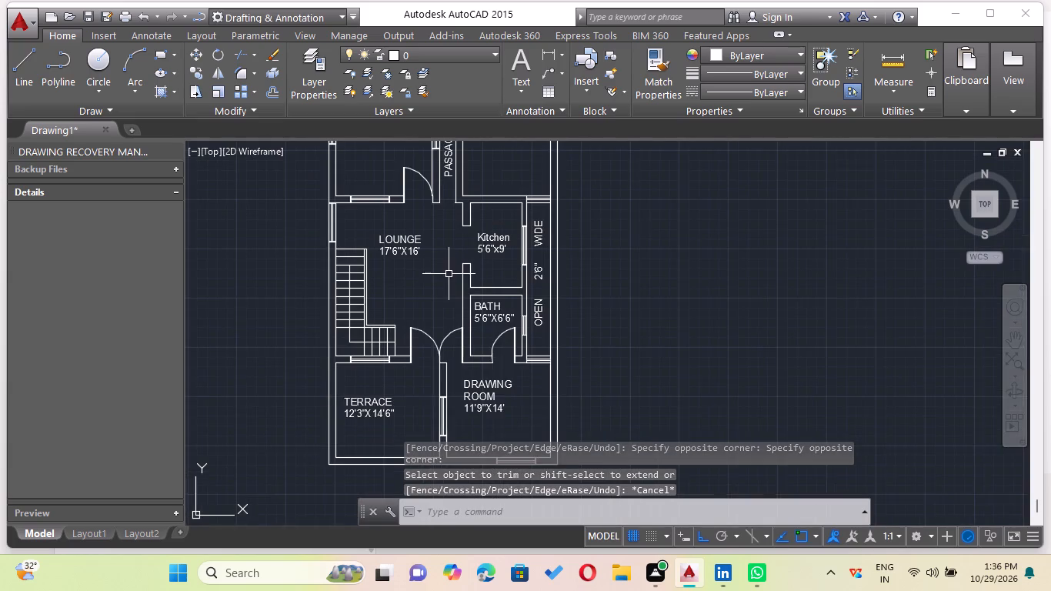
middle_click_drag(449, 274, 459, 297)
middle_click_drag(448, 332, 455, 336)
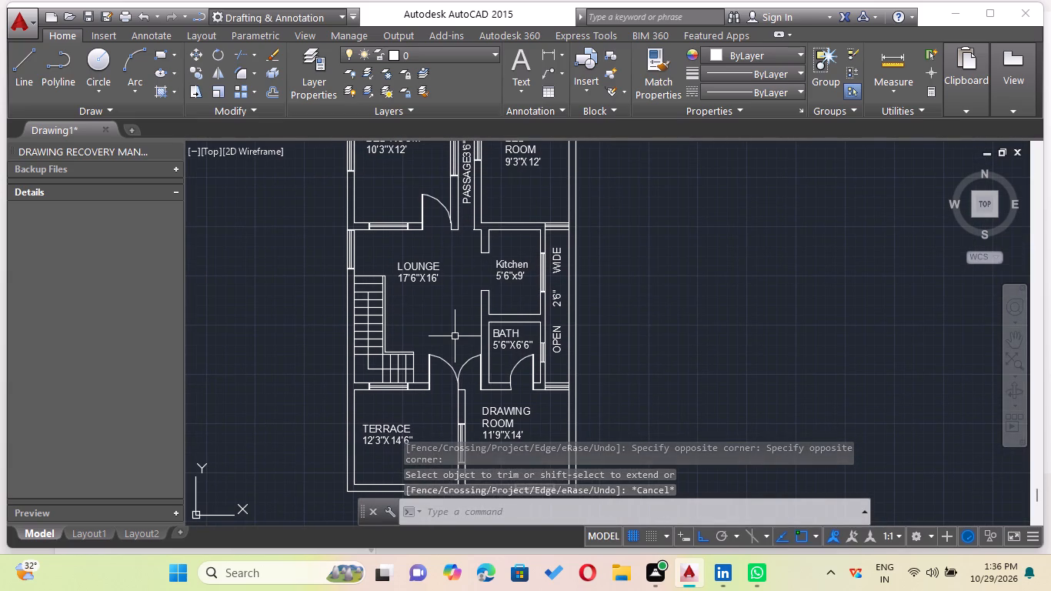
scroll(361, 339, "down", 1)
middle_click_drag(323, 339, 613, 374)
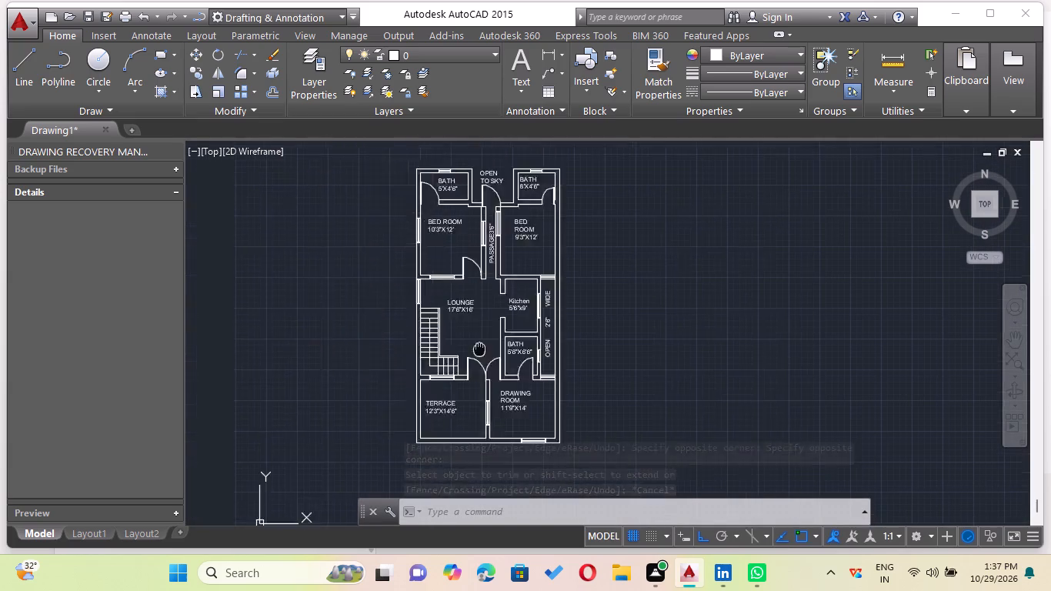
middle_click_drag(613, 374, 632, 377)
scroll(219, 342, "up", 2)
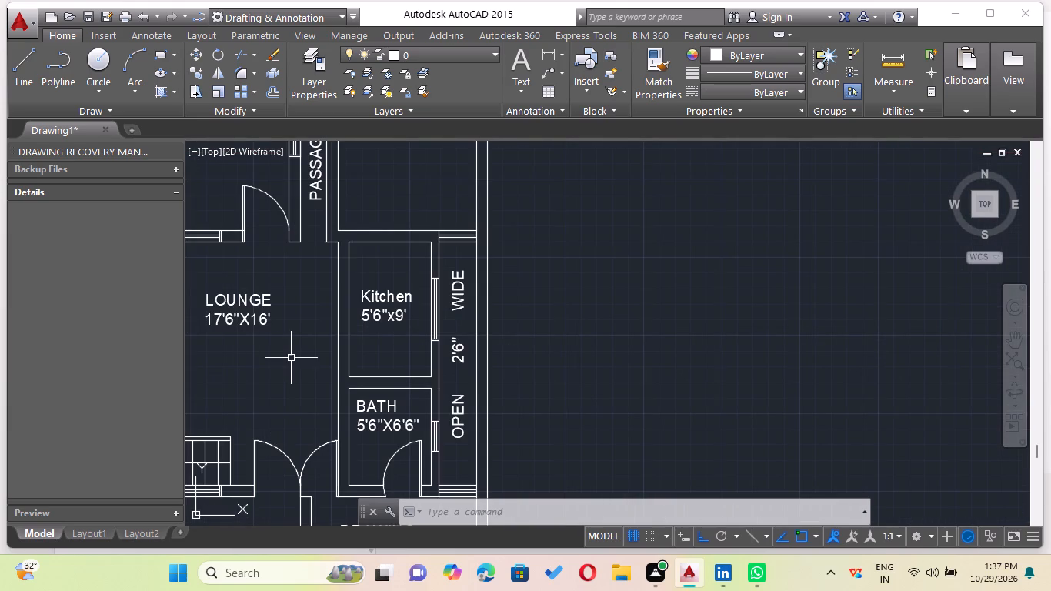
key("l")
key("Return")
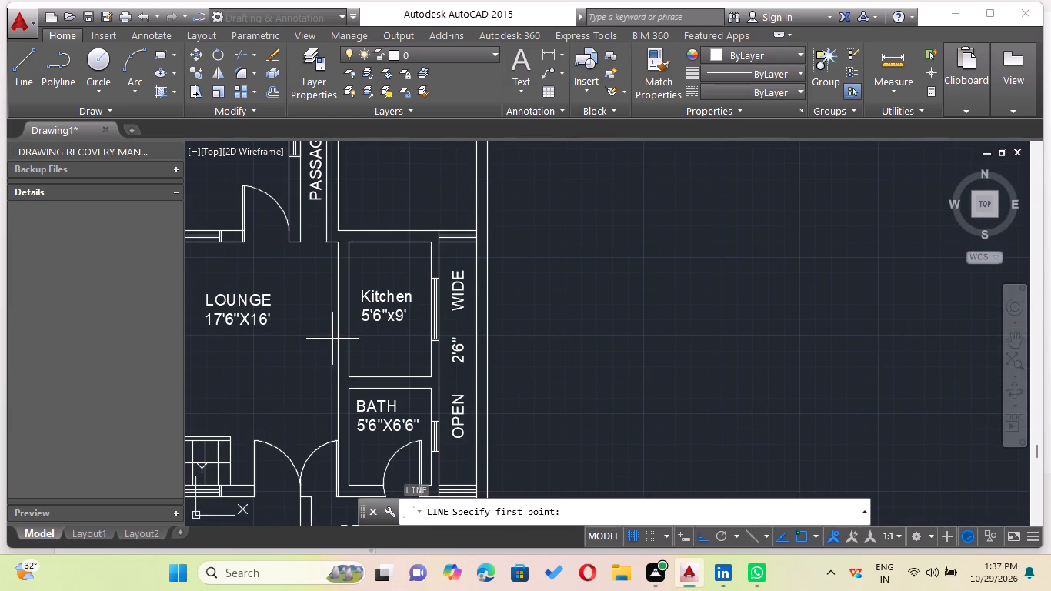
left_click(346, 332)
scroll(317, 332, "up", 4)
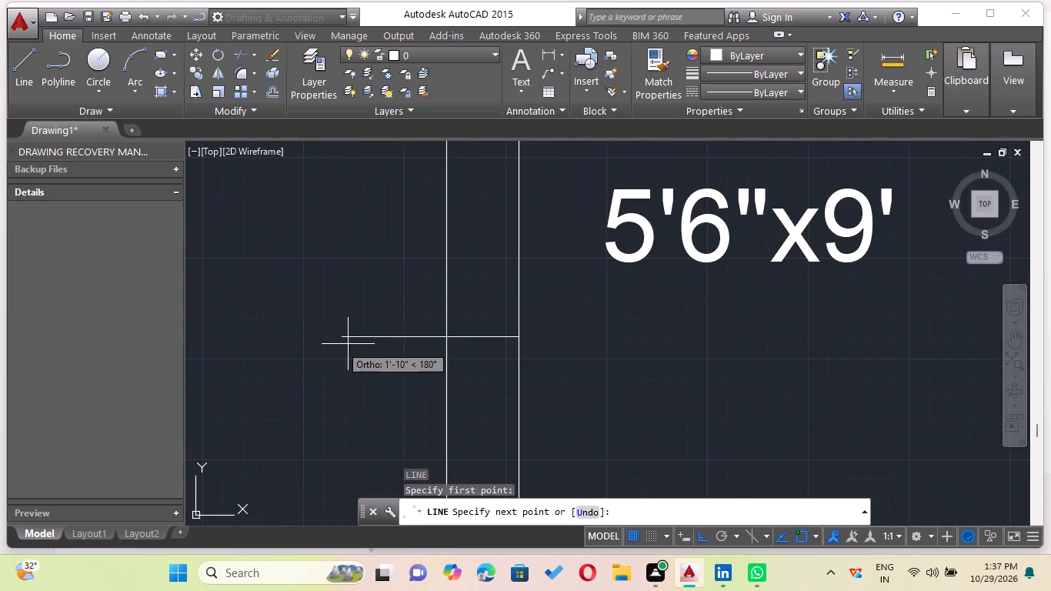
left_click(440, 335)
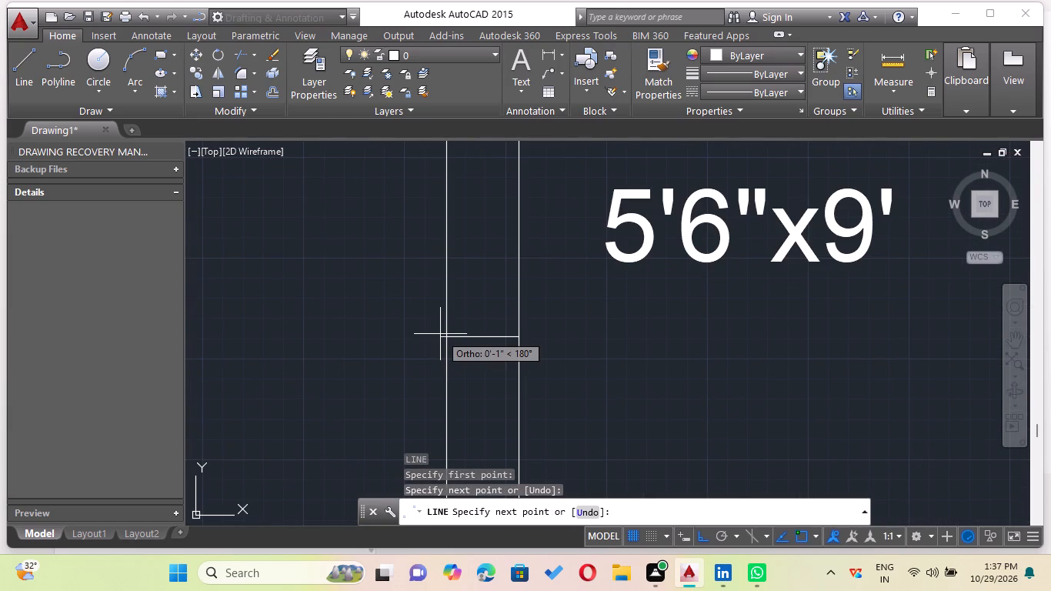
key("Escape")
Offset the new line across the ground-floor kitchen's west wall 4' to the north.
key("o")
key("Return")
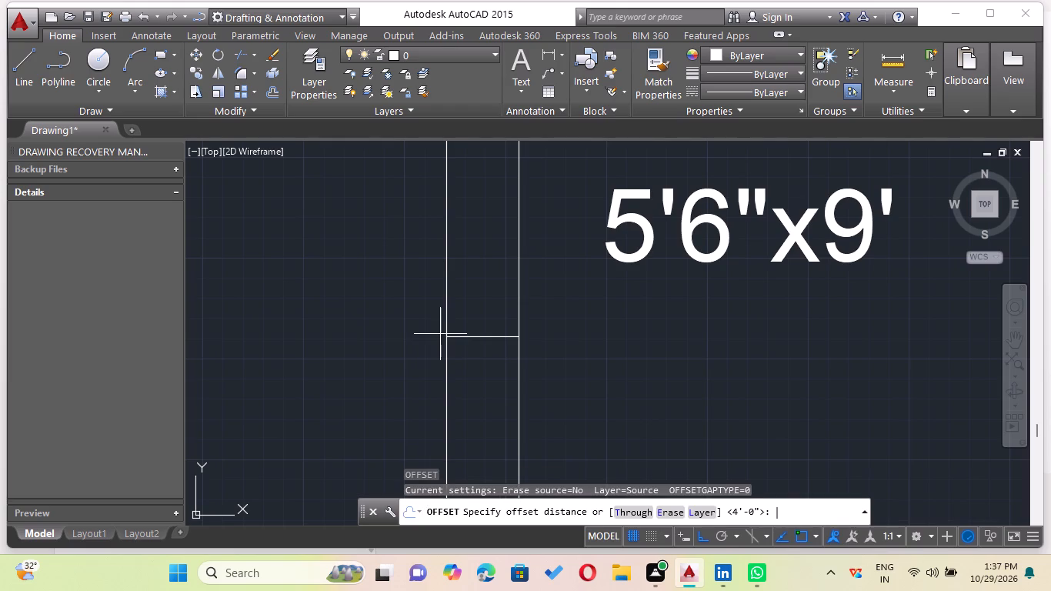
key("4")
key("apostrophe")
key("Return")
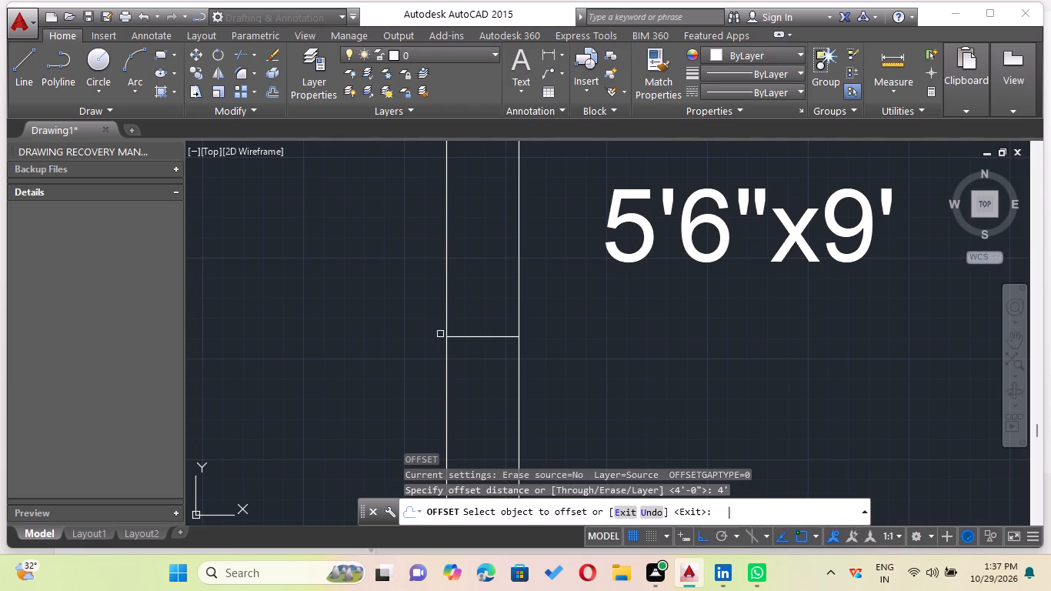
left_click(465, 338)
left_click(488, 219)
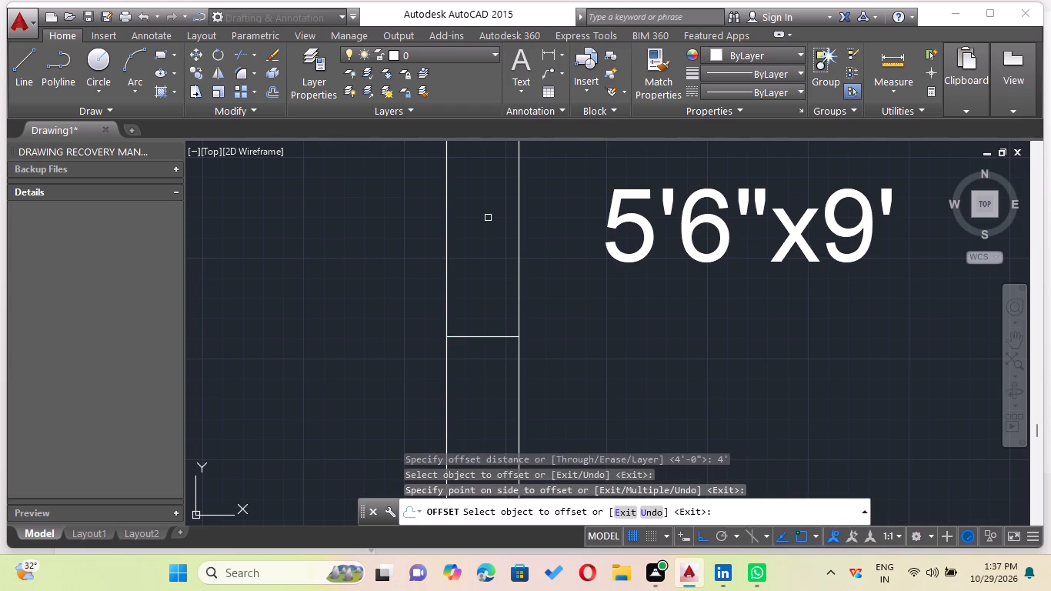
scroll(484, 225, "down", 2)
middle_click_drag(482, 229, 1050, 326)
scroll(1050, 316, "down", 3)
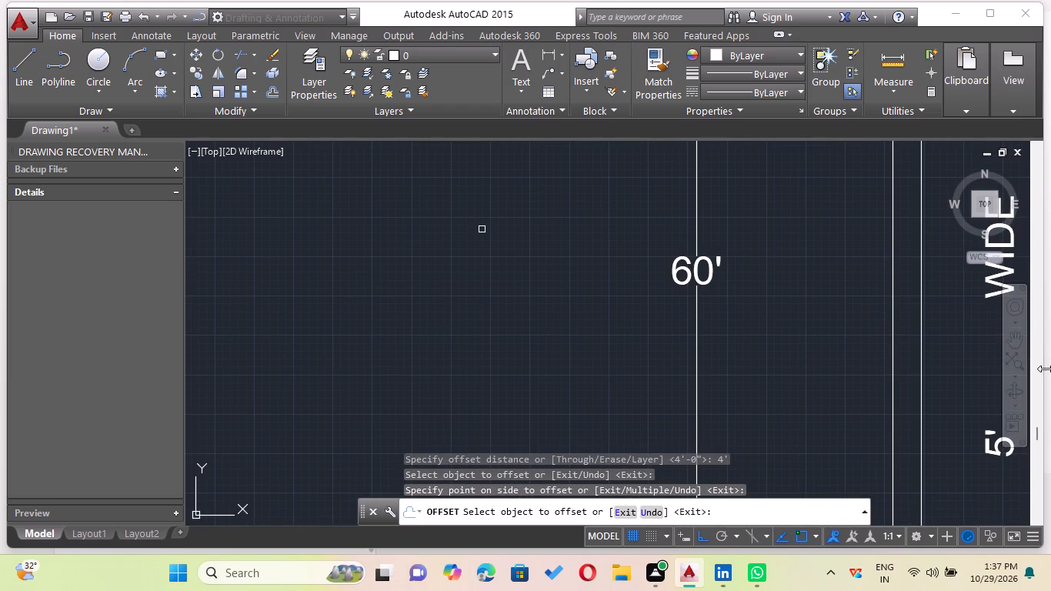
scroll(641, 295, "down", 4)
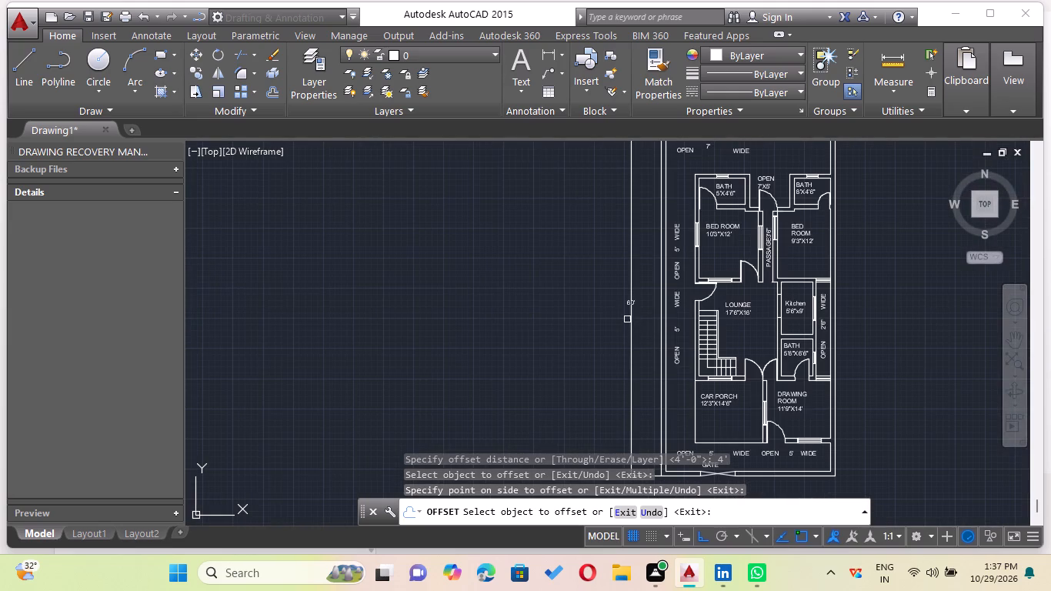
middle_click_drag(783, 332, 599, 329)
scroll(418, 309, "down", 2)
scroll(441, 316, "up", 3)
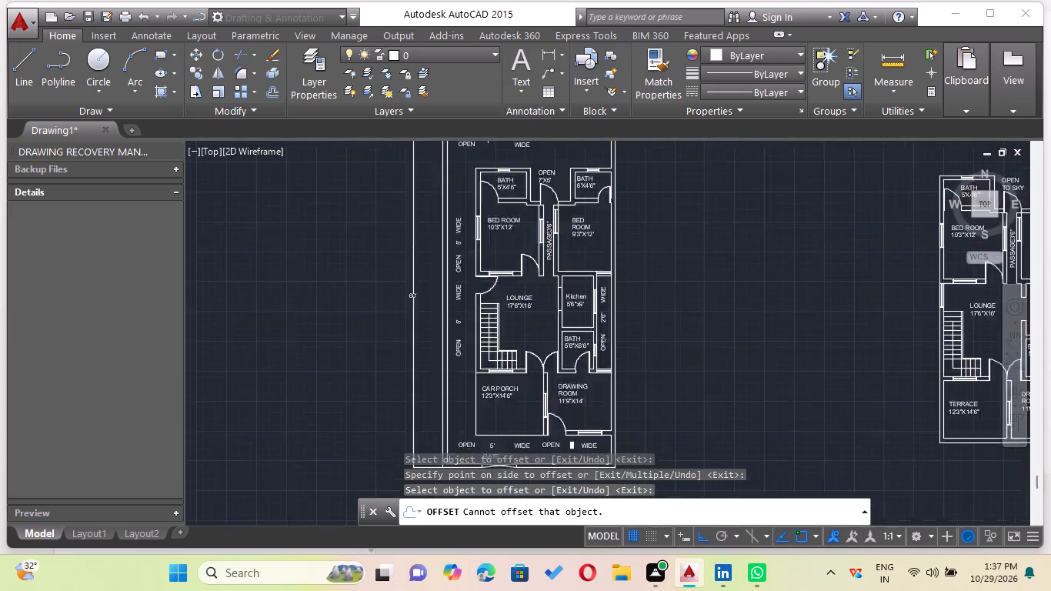
scroll(435, 307, "up", 2)
scroll(726, 305, "down", 1)
middle_click_drag(726, 304, 540, 316)
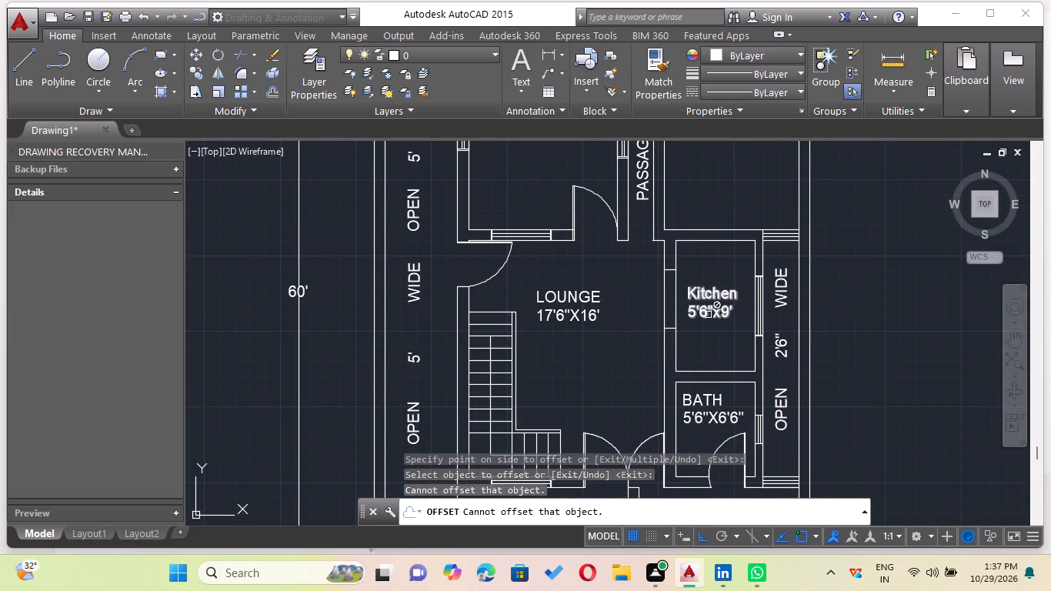
key("Escape")
Trim both faces of the ground-floor kitchen's west wall between the two cross lines to open it to the lounge.
type("TR")
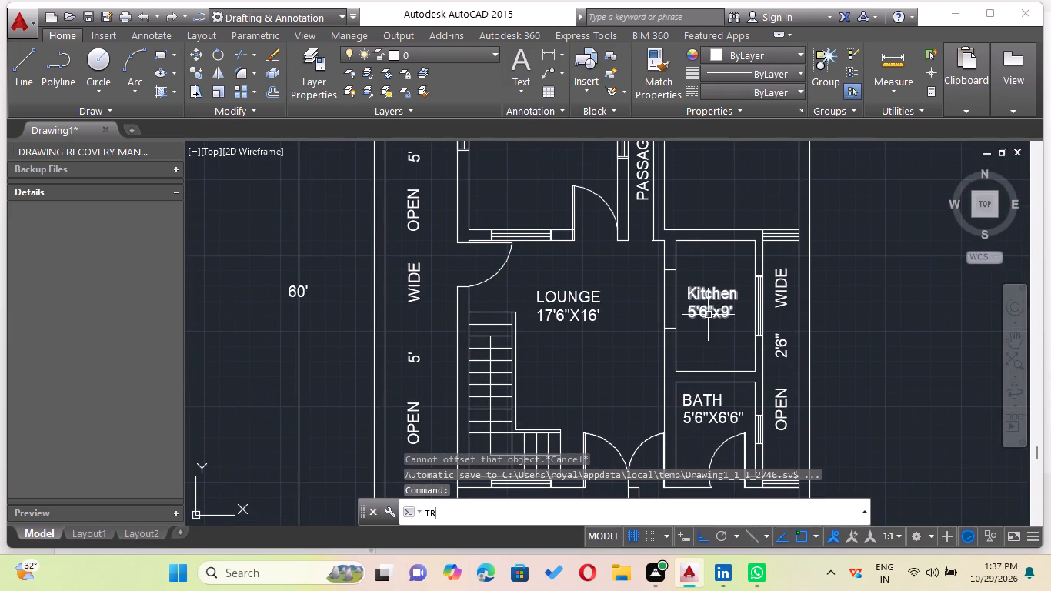
key("Return")
key("Return")
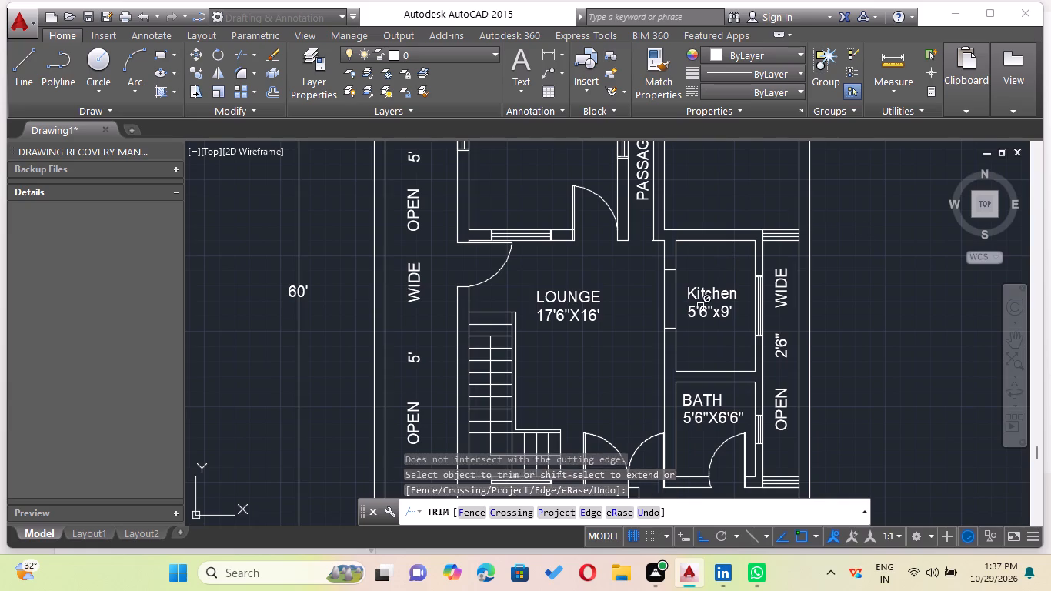
scroll(687, 305, "up", 2)
left_click_drag(674, 285, 629, 300)
left_click(566, 304)
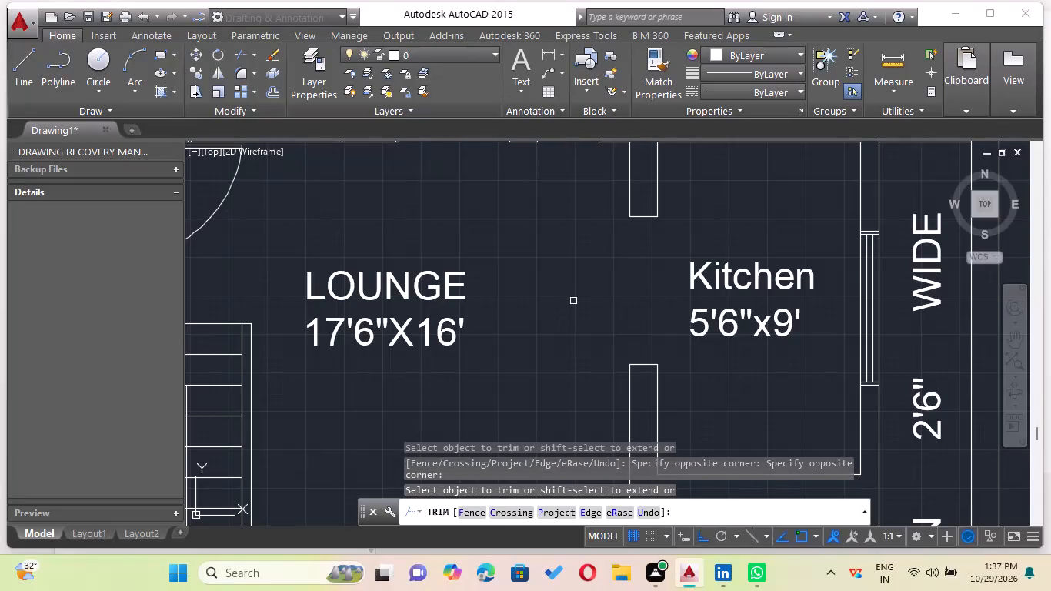
key("Escape")
Examine the ground-floor plan around the lounge, passage, bedrooms and kitchen opening.
scroll(571, 299, "down", 3)
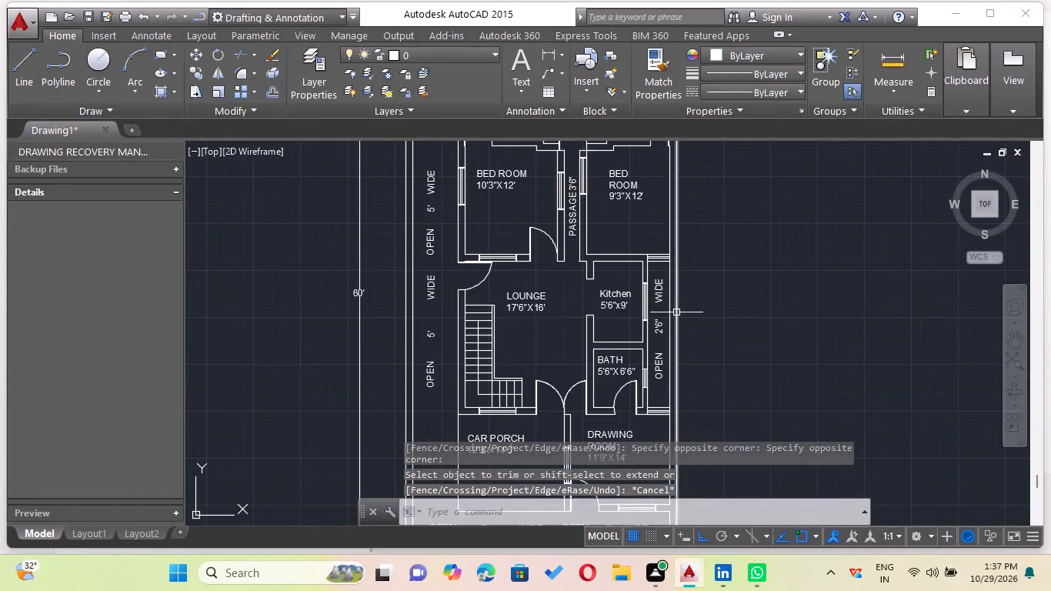
scroll(666, 316, "down", 2)
middle_click_drag(727, 334, 617, 342)
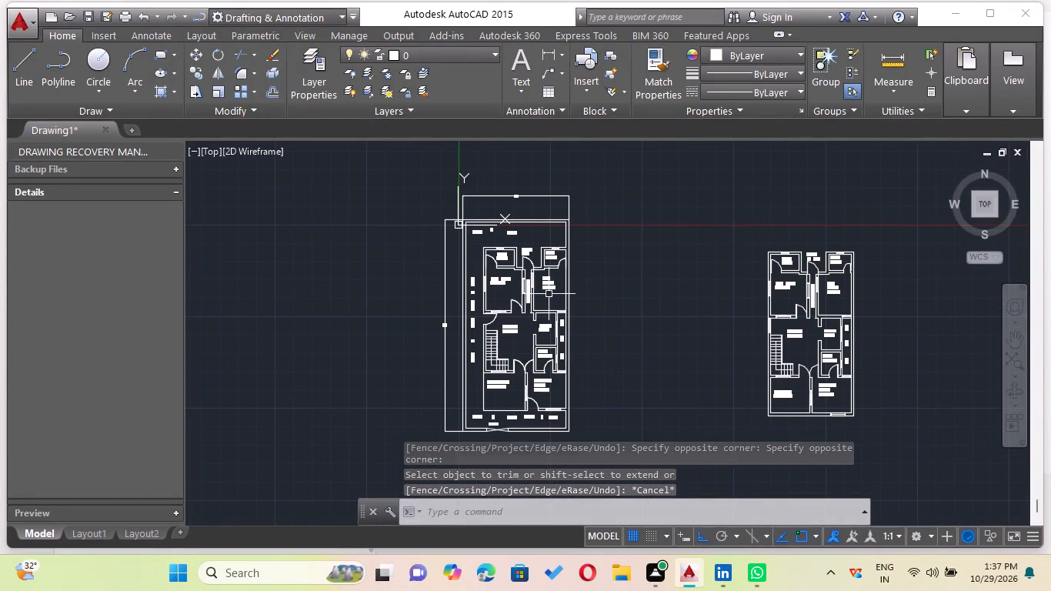
middle_click_drag(550, 319, 557, 262)
scroll(511, 242, "up", 4)
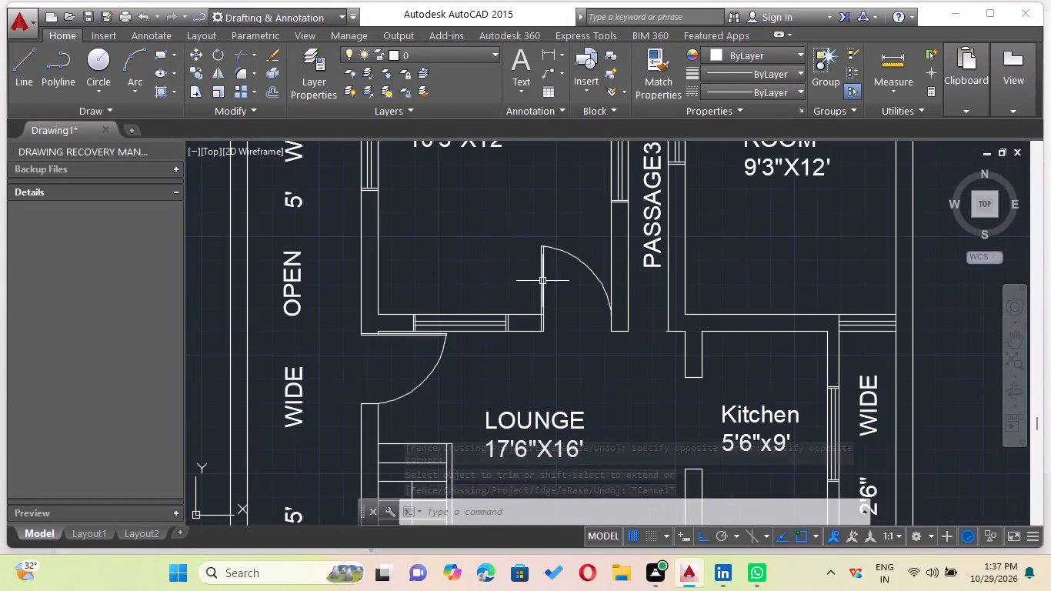
scroll(660, 309, "down", 2)
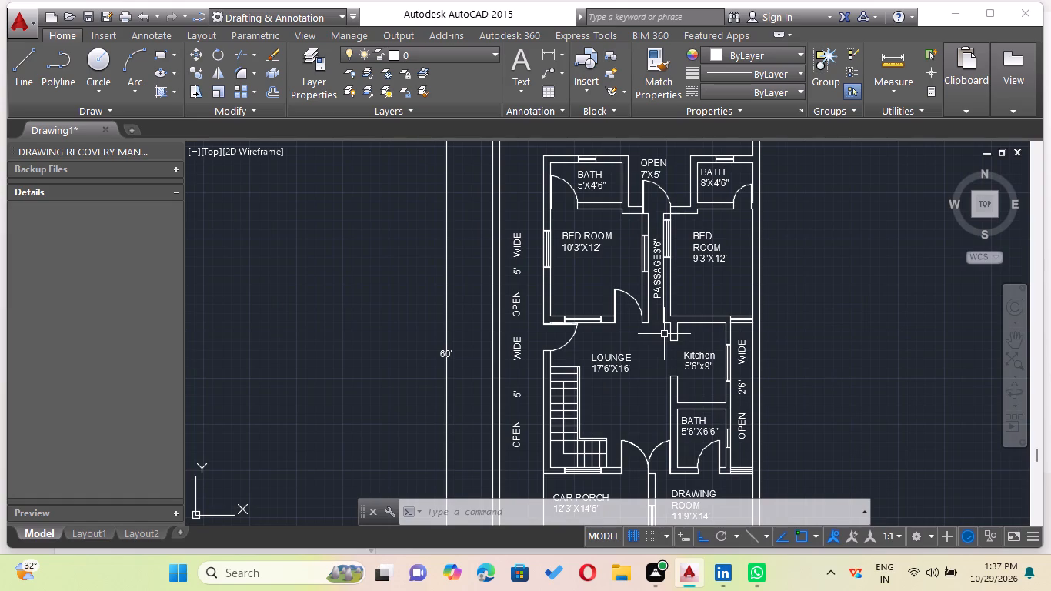
scroll(679, 288, "up", 2)
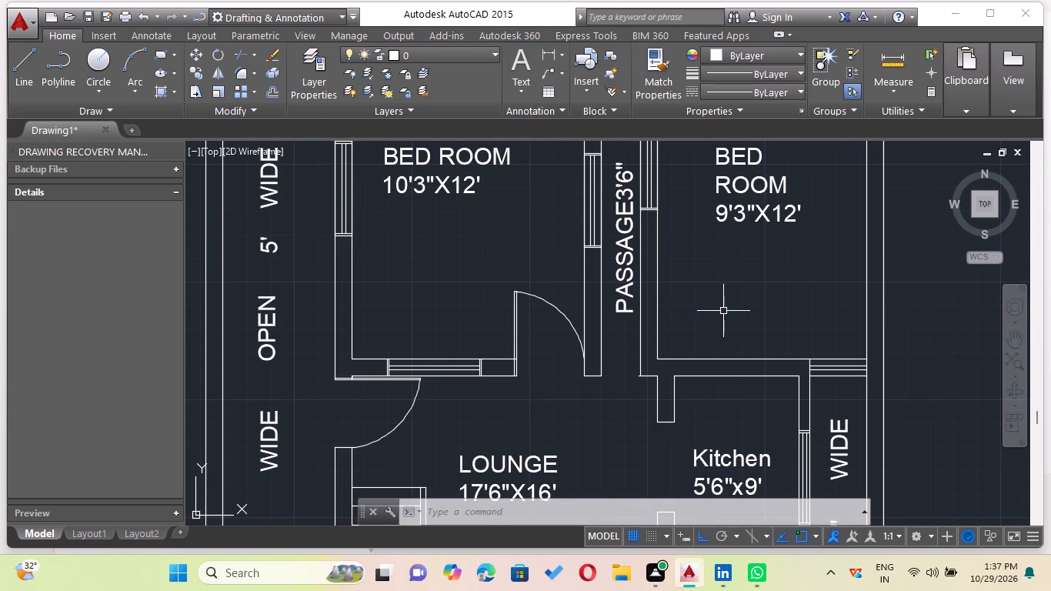
scroll(726, 320, "down", 3)
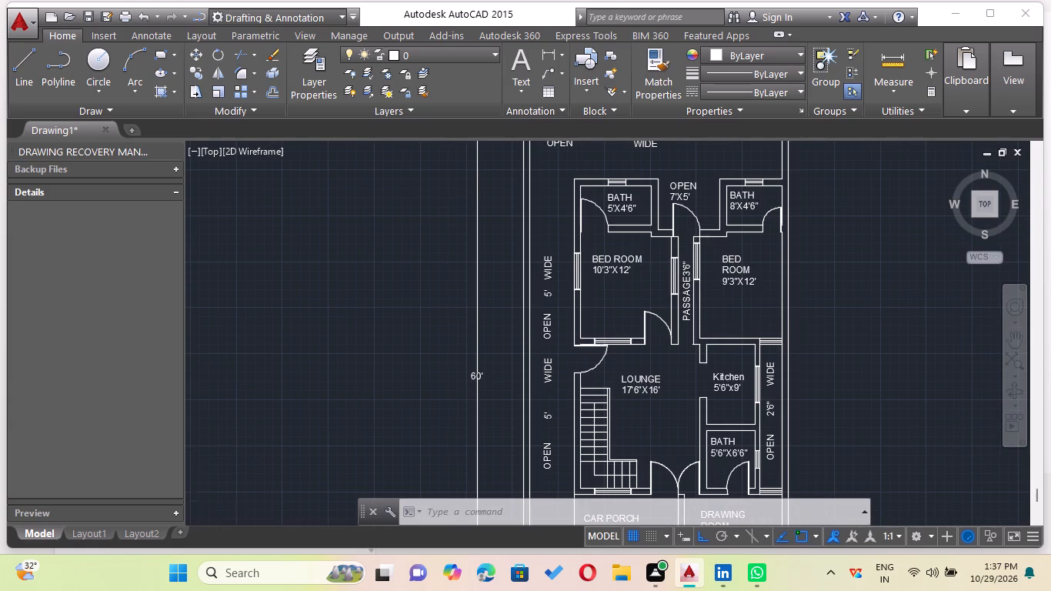
Move the entire upper-floor plan west, closer to the ground-floor plan and level with its current position.
scroll(724, 329, "down", 1)
middle_click_drag(723, 329, 675, 329)
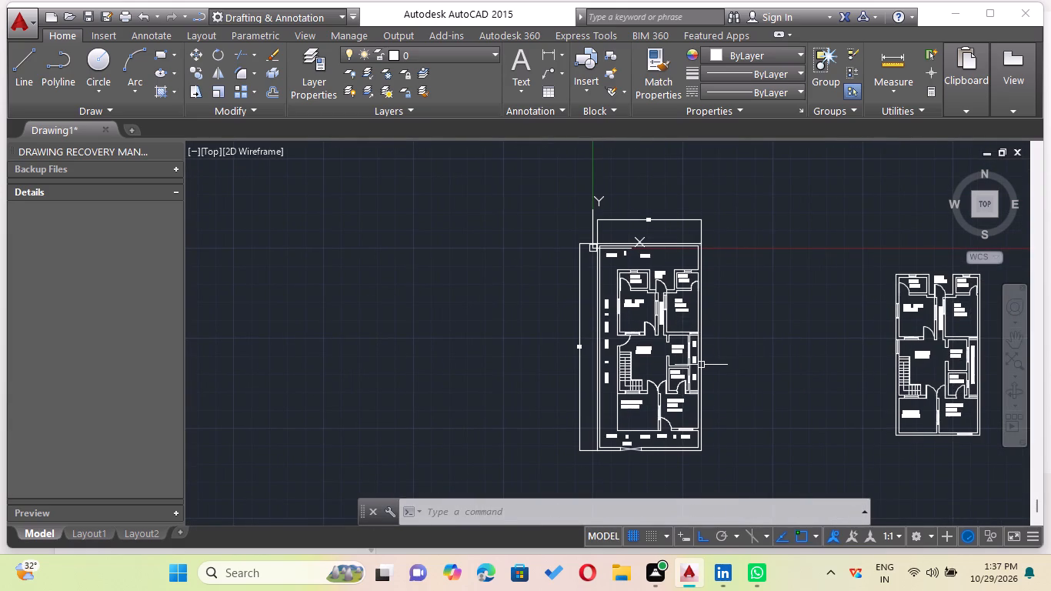
scroll(762, 386, "down", 1)
middle_click_drag(762, 385, 656, 383)
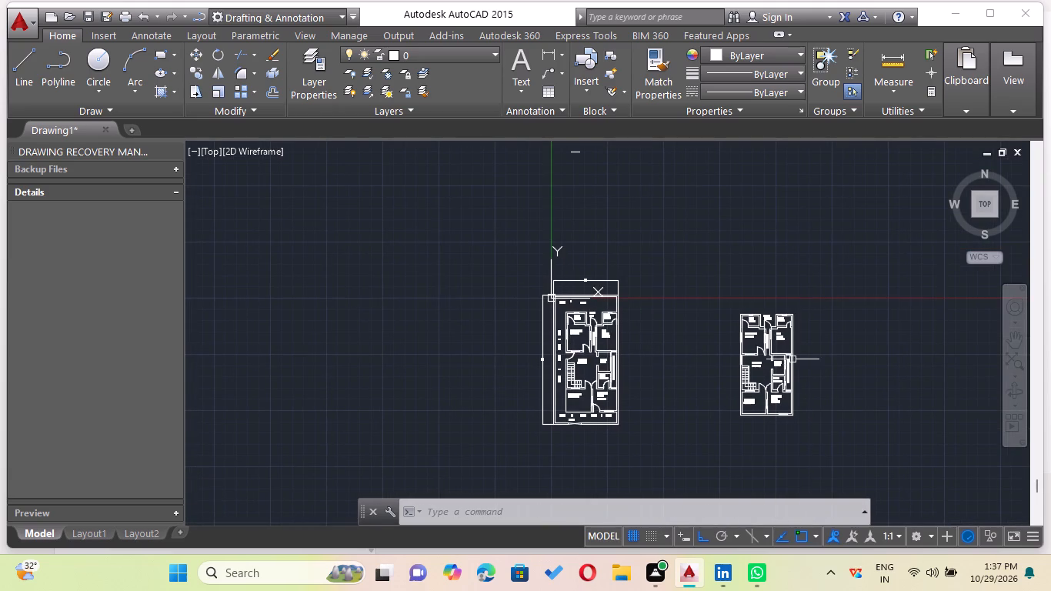
left_click(779, 352)
left_click(819, 381)
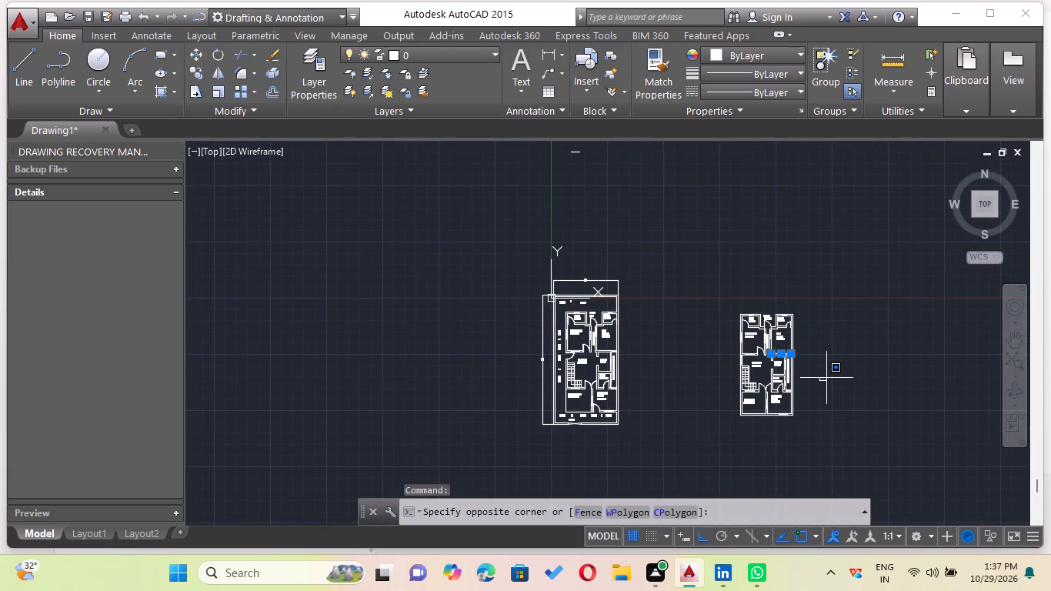
key("Escape")
left_click_drag(804, 279, 794, 296)
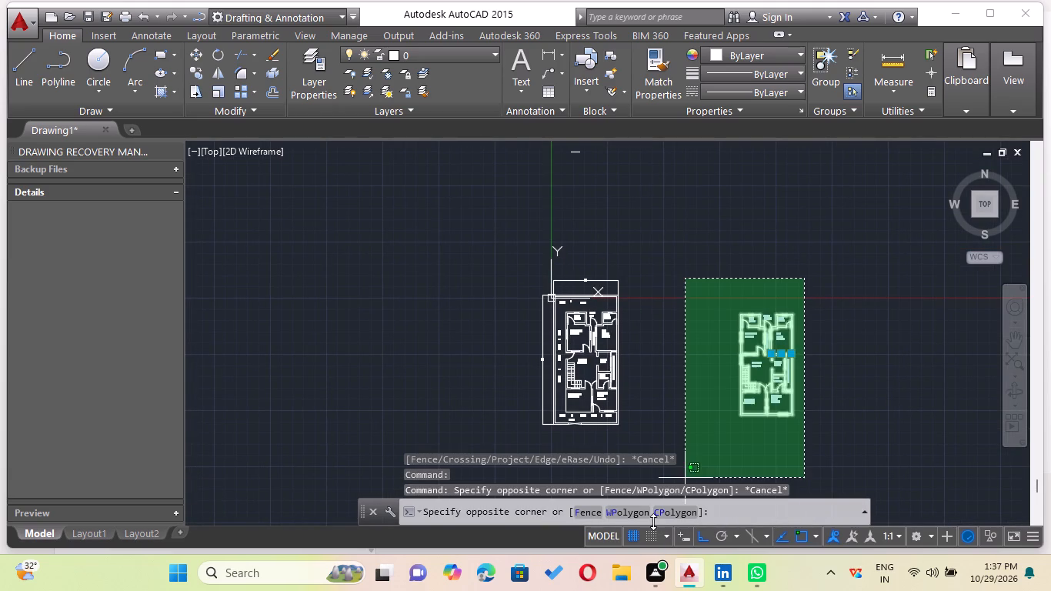
left_click(686, 460)
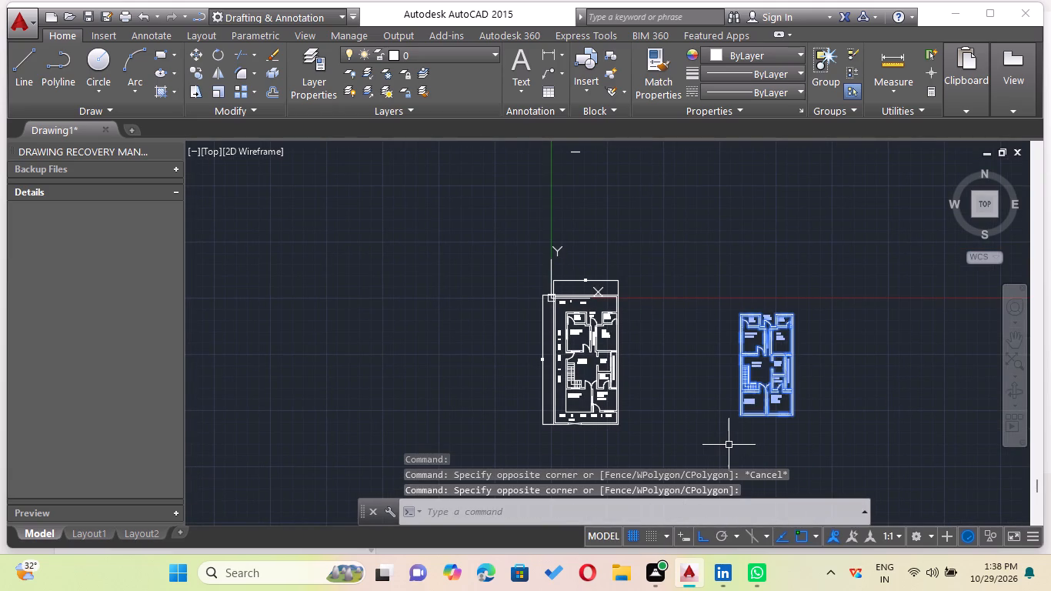
key("m")
key("Return")
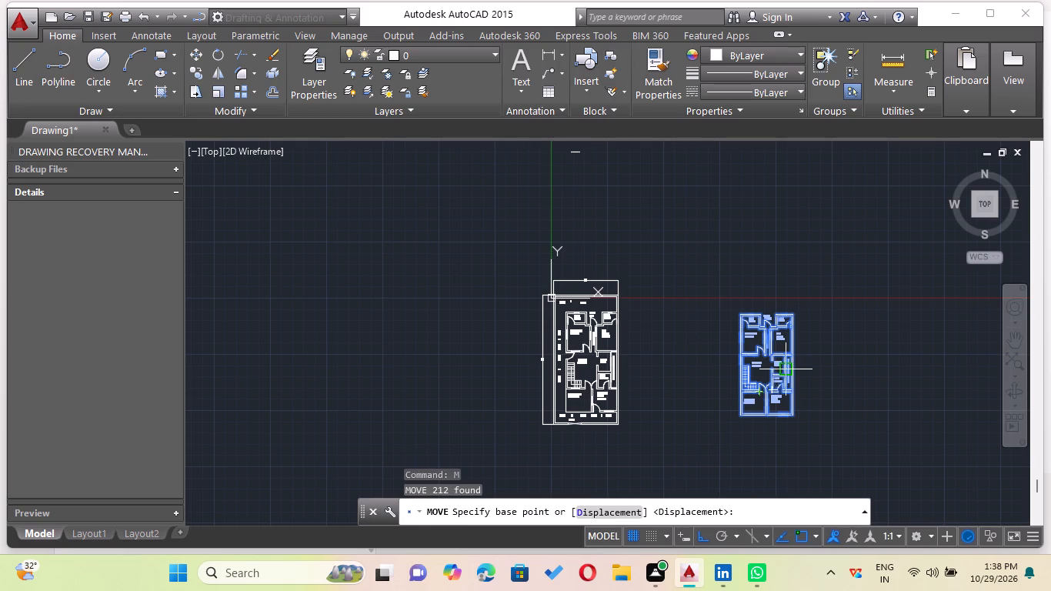
left_click(783, 366)
left_click(716, 339)
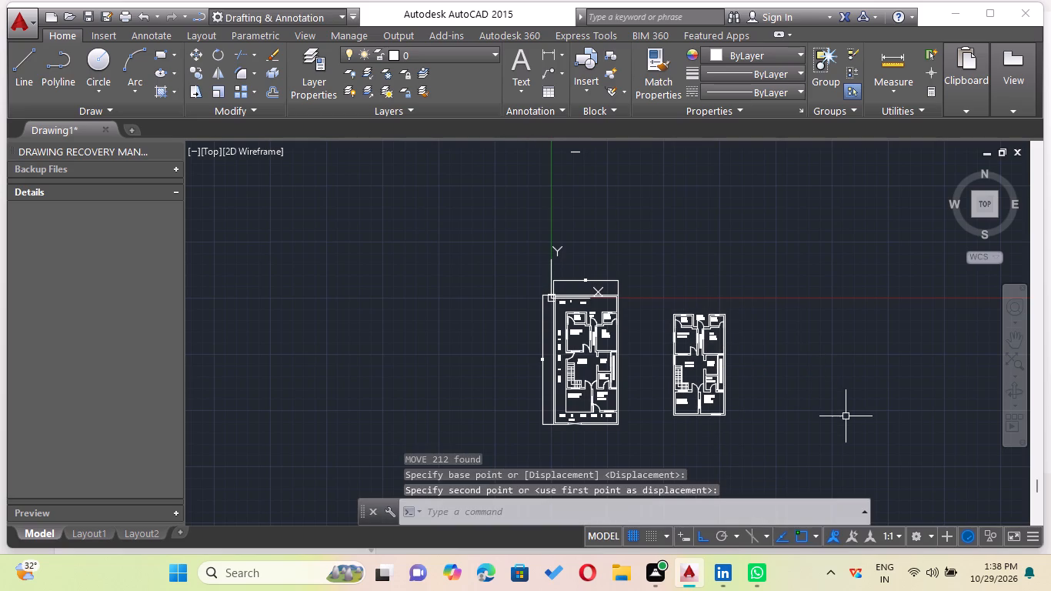
key("Escape")
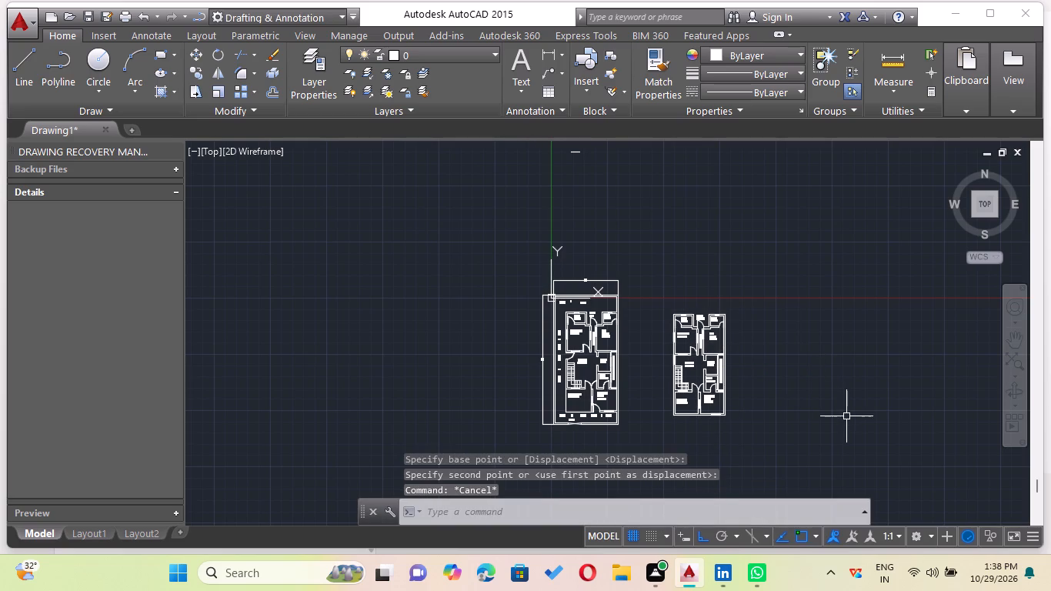
Examine the two plans side by side and the upper floor's lounge, kitchen, terrace and drawing room.
middle_click_drag(796, 379, 808, 261)
scroll(647, 326, "up", 2)
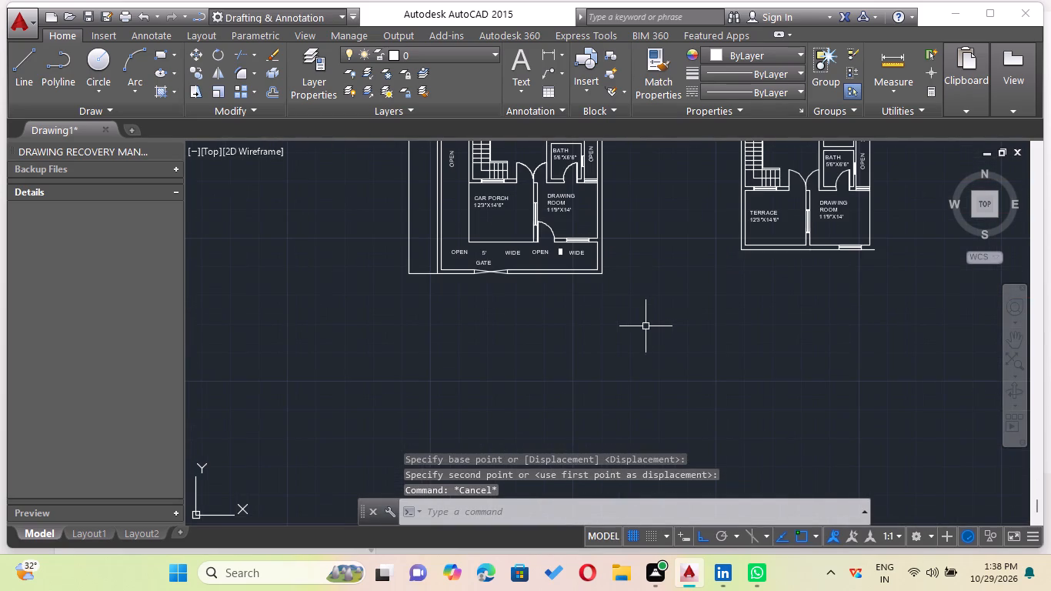
scroll(787, 277, "down", 1)
middle_click_drag(787, 278, 689, 437)
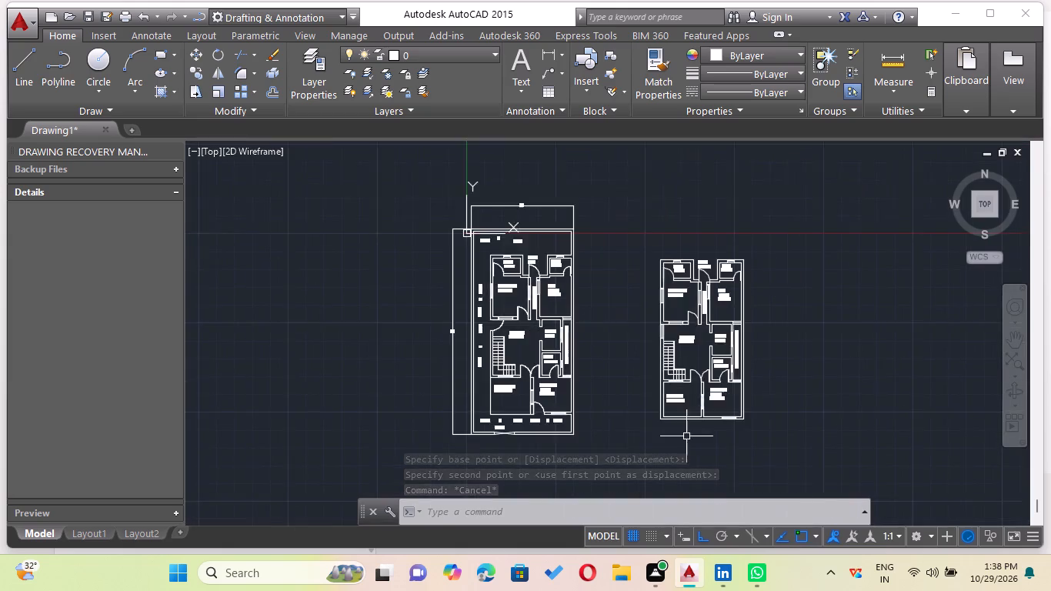
scroll(702, 408, "down", 2)
middle_click_drag(776, 402, 722, 336)
scroll(712, 321, "up", 2)
middle_click_drag(709, 277, 709, 276)
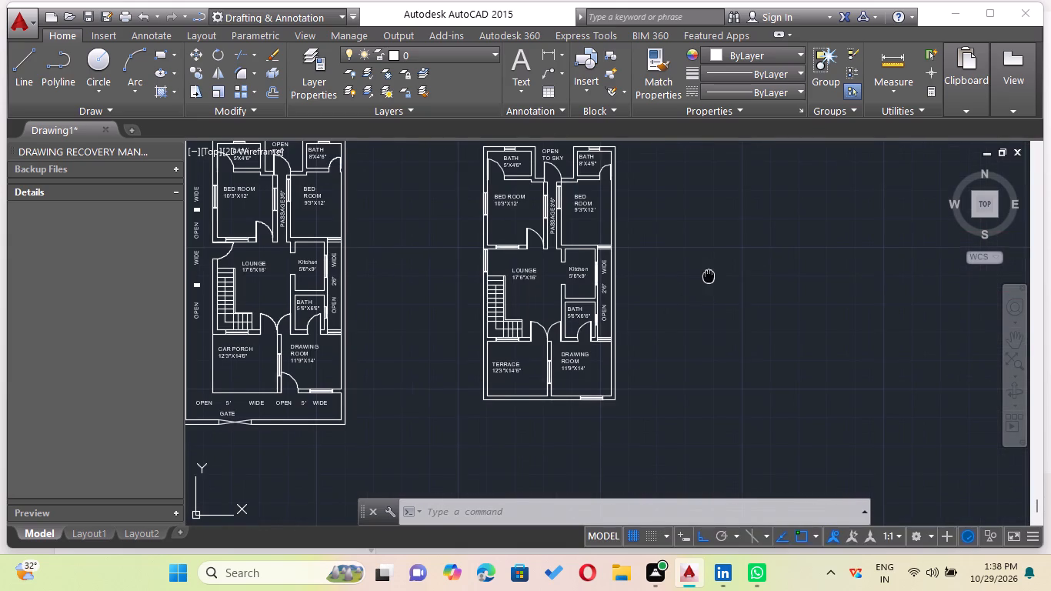
middle_click_drag(709, 276, 730, 286)
scroll(642, 335, "up", 4)
scroll(666, 350, "down", 2)
middle_click_drag(677, 416, 672, 412)
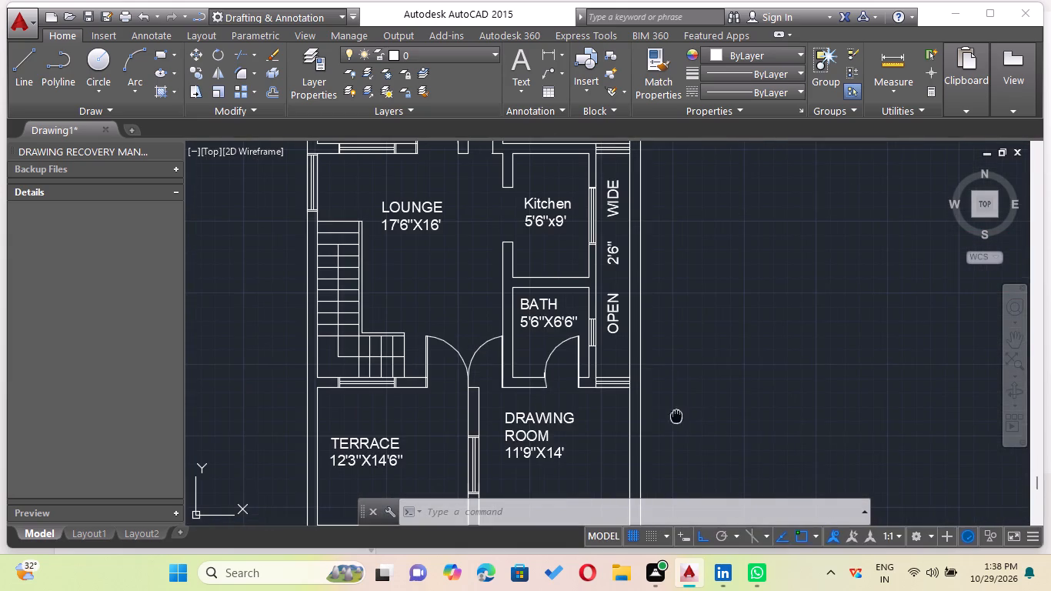
Examine the upper-floor plan from the drawing room up to the bedrooms and baths, and both plans together.
middle_click_drag(672, 412, 697, 233)
scroll(676, 267, "up", 2)
scroll(669, 271, "down", 5)
middle_click_drag(683, 265, 696, 351)
scroll(699, 316, "down", 1)
middle_click_drag(699, 316, 694, 330)
scroll(688, 236, "up", 3)
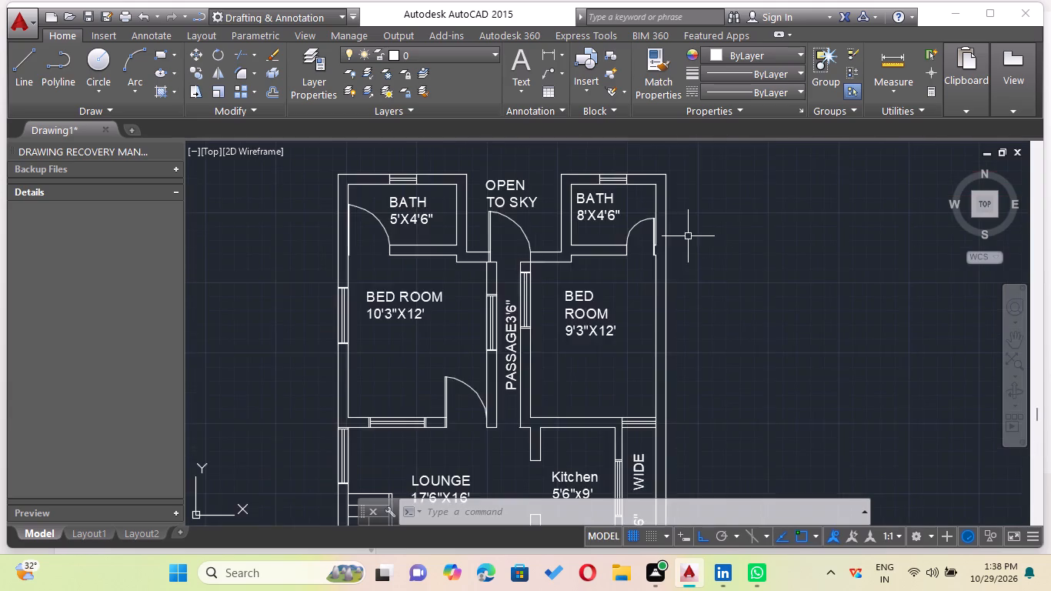
scroll(689, 256, "down", 2)
middle_click_drag(700, 400, 702, 342)
scroll(702, 342, "down", 2)
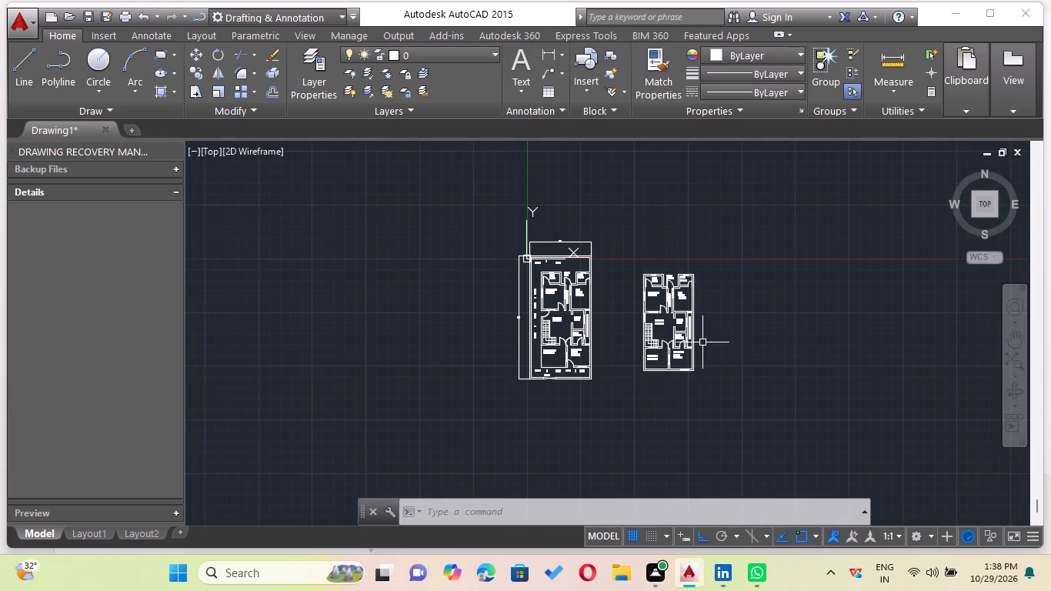
Add the multiline text title "GROUND FLOOR" below the gate side of the ground-floor plan.
type("MTEC")
key("BackSpace")
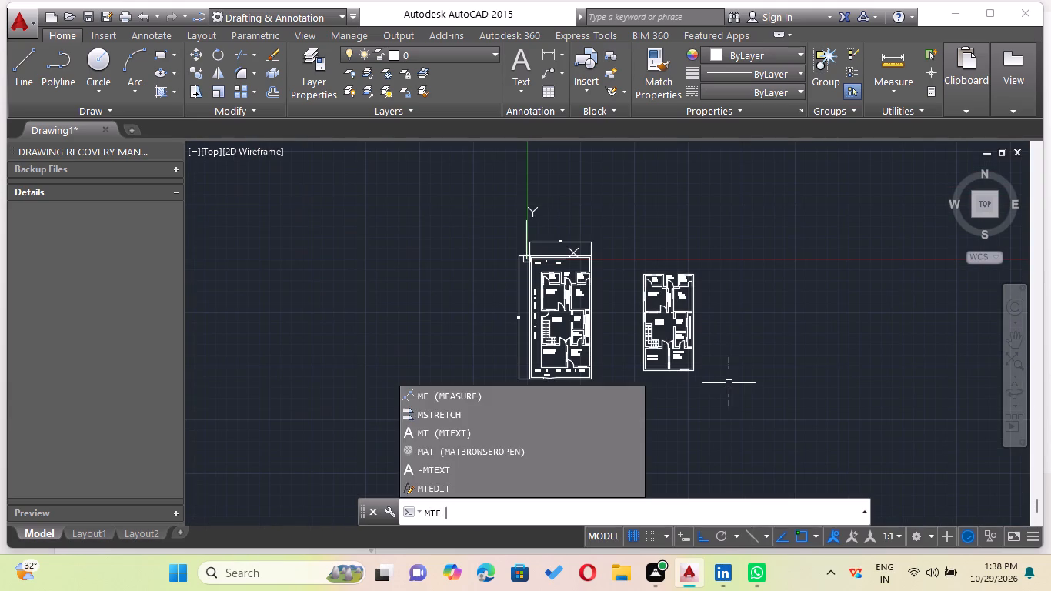
key("x")
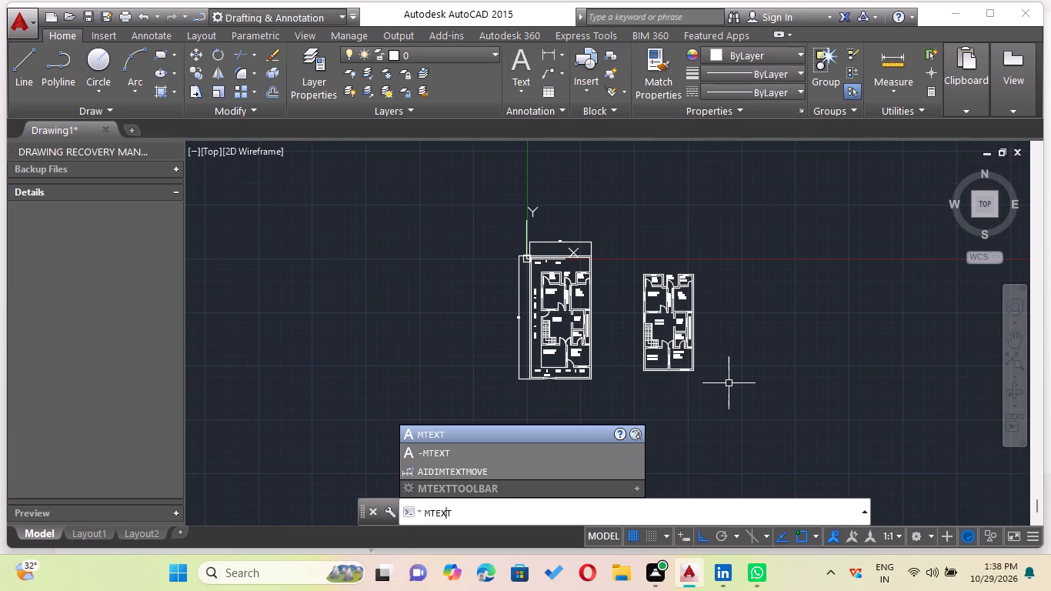
left_click(551, 438)
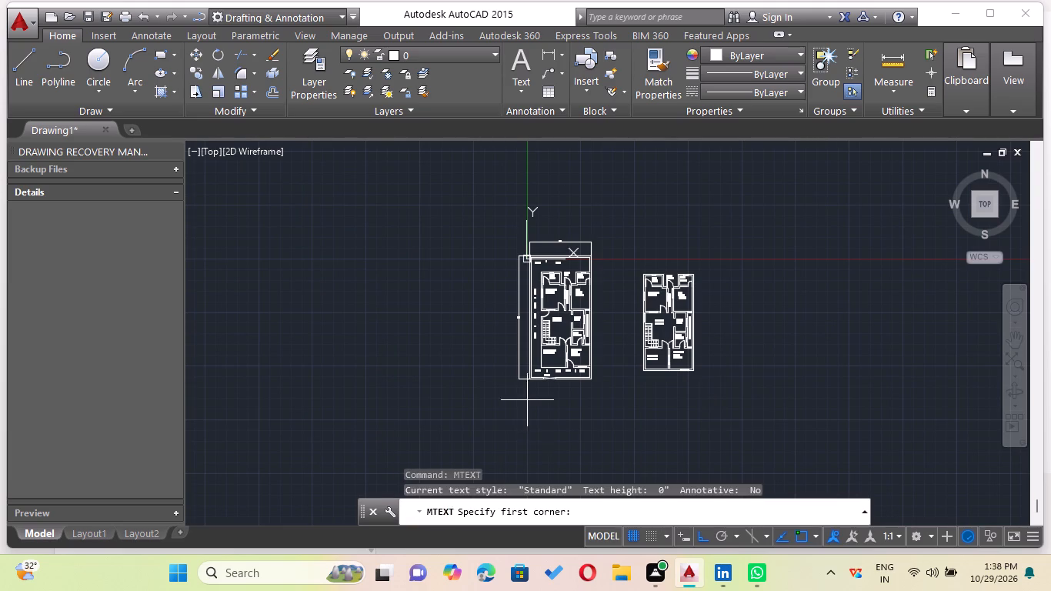
scroll(525, 392, "up", 3)
left_click_drag(534, 394, 542, 396)
scroll(839, 436, "down", 1)
middle_click_drag(839, 436, 647, 394)
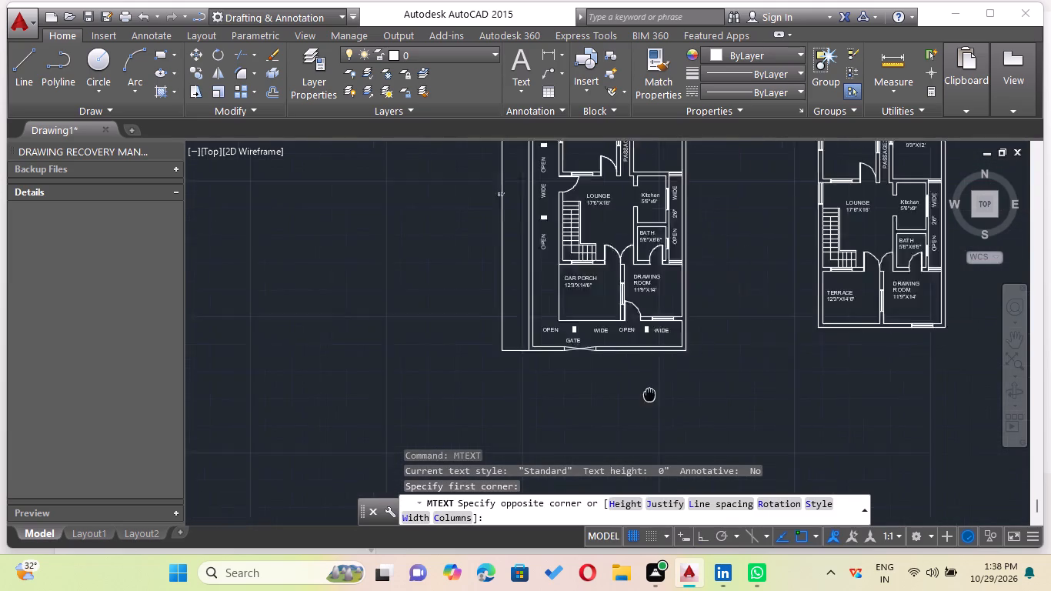
middle_click_drag(647, 394, 415, 389)
scroll(361, 387, "down", 1)
middle_click_drag(367, 390, 576, 425)
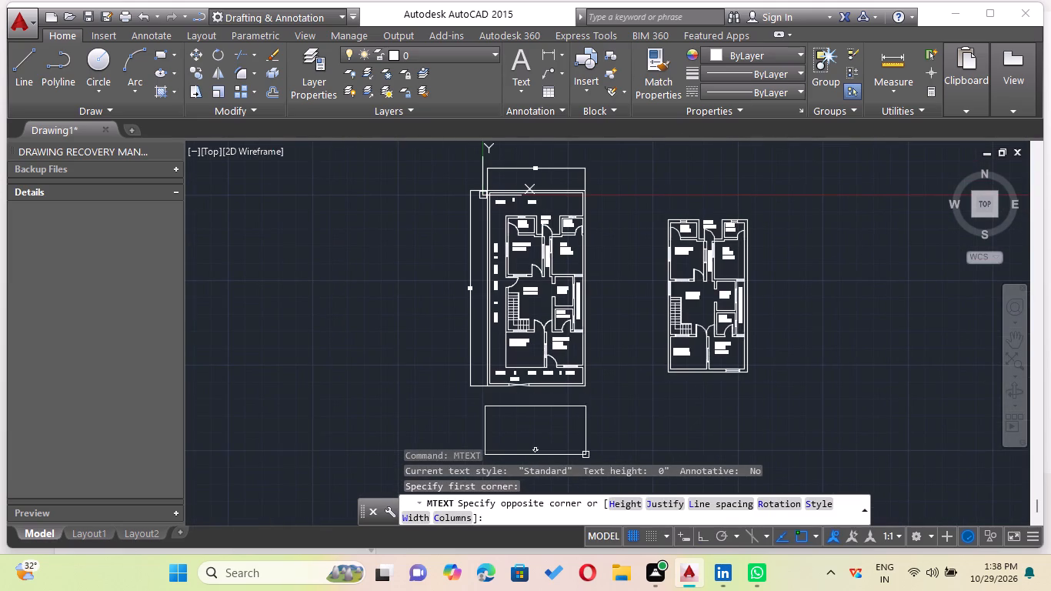
left_click(588, 445)
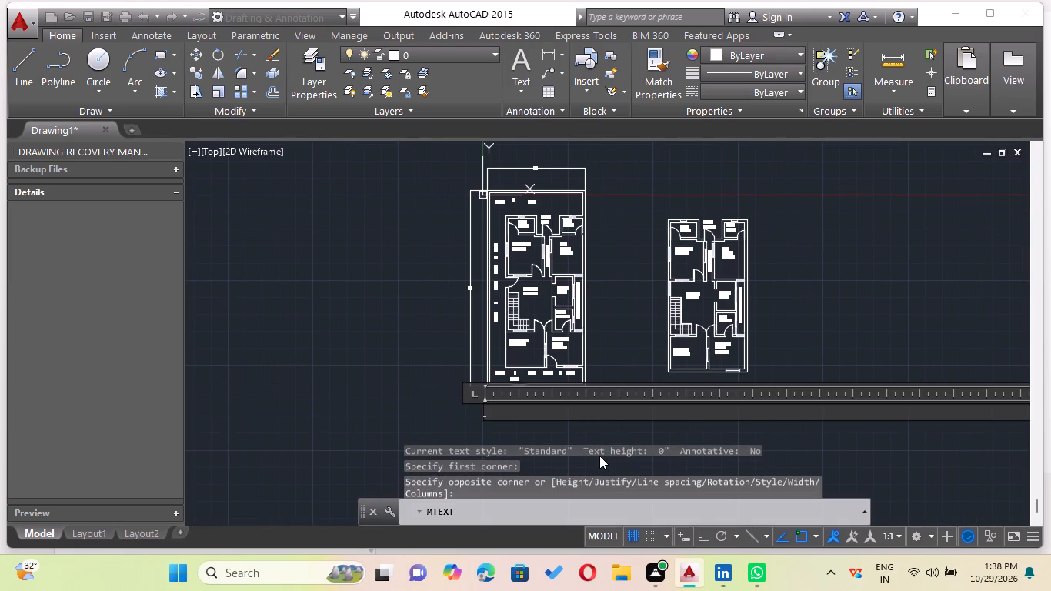
type("GROUND FLL")
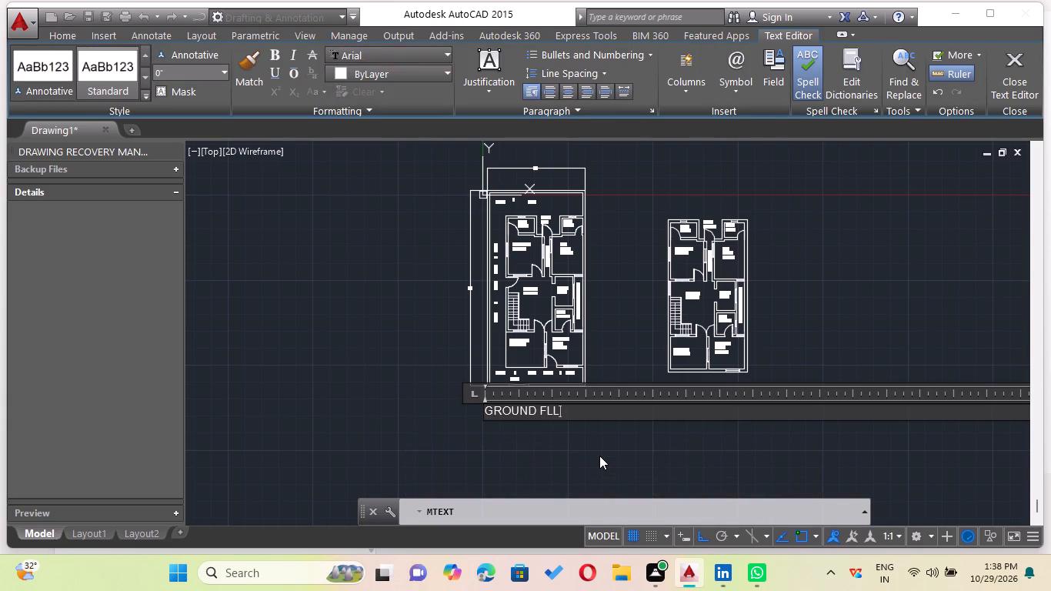
key("BackSpace")
type("OOR")
scroll(586, 413, "up", 1)
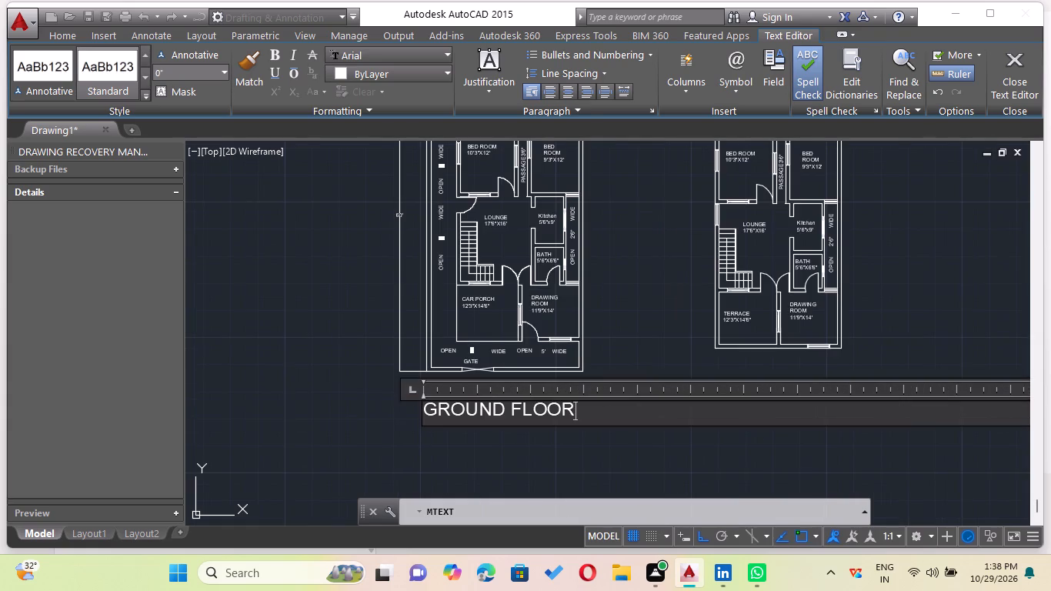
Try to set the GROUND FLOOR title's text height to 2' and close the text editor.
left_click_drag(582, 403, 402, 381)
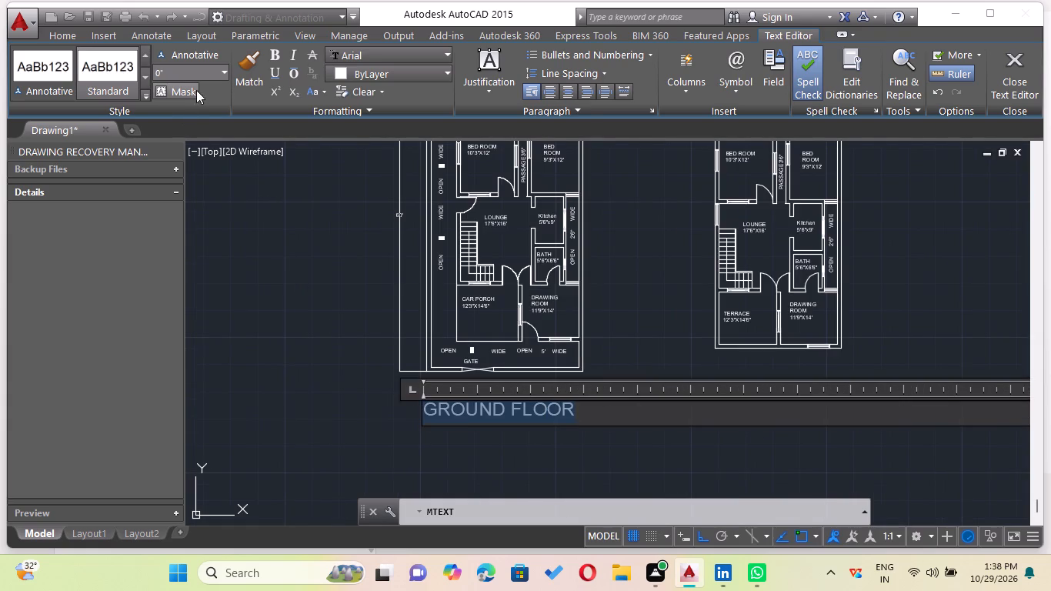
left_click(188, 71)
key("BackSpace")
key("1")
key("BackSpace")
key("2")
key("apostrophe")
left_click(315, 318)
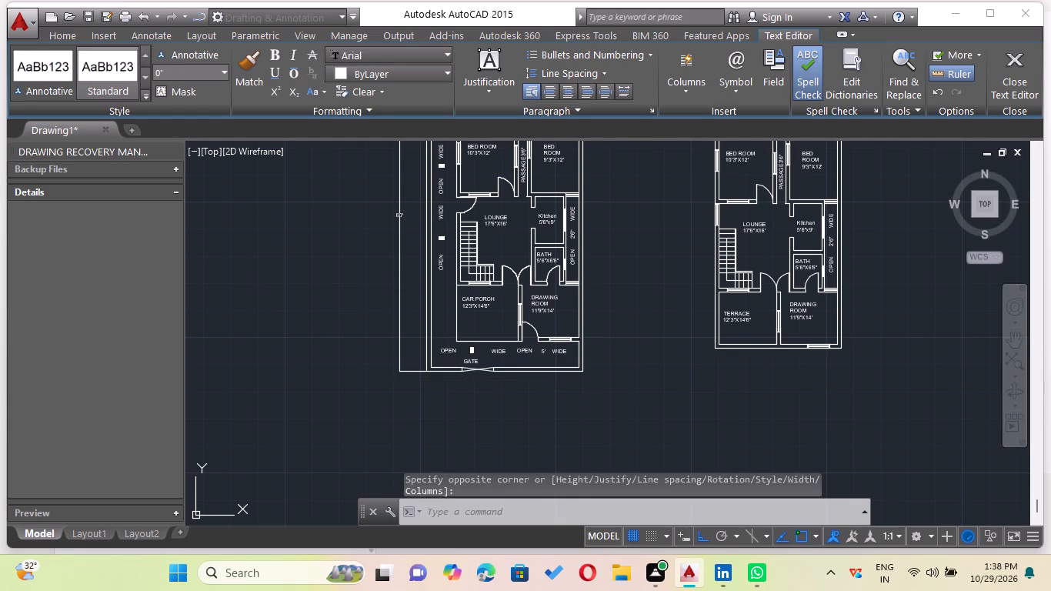
Reopen the tiny GROUND FLOOR title below the ground-floor plan and set its text height to 2'.
scroll(492, 388, "up", 3)
scroll(378, 366, "up", 5)
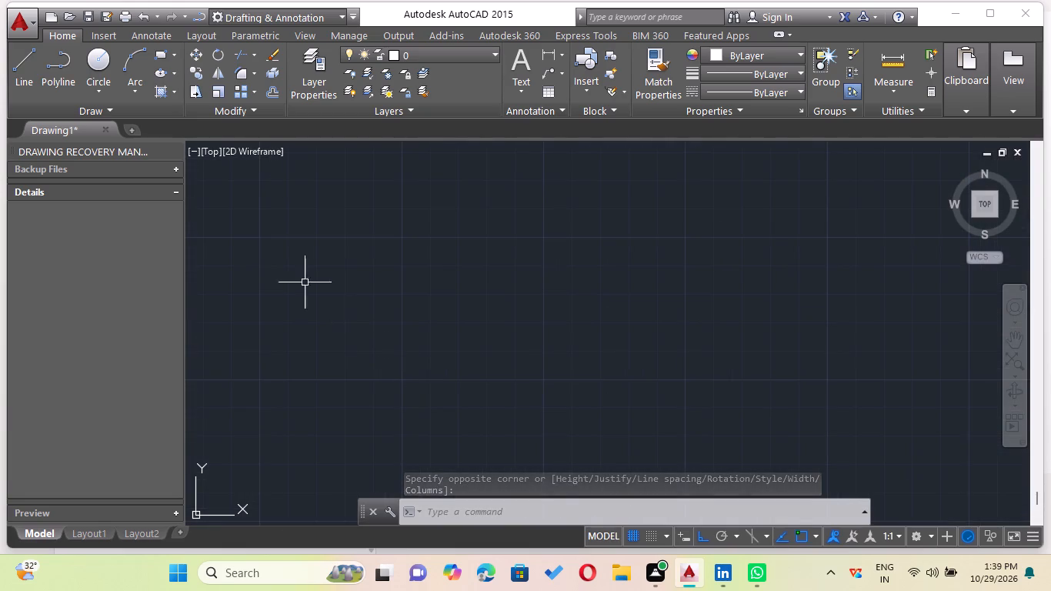
scroll(272, 262, "down", 3)
scroll(349, 312, "down", 2)
middle_click_drag(324, 353, 432, 399)
scroll(324, 353, "down", 1)
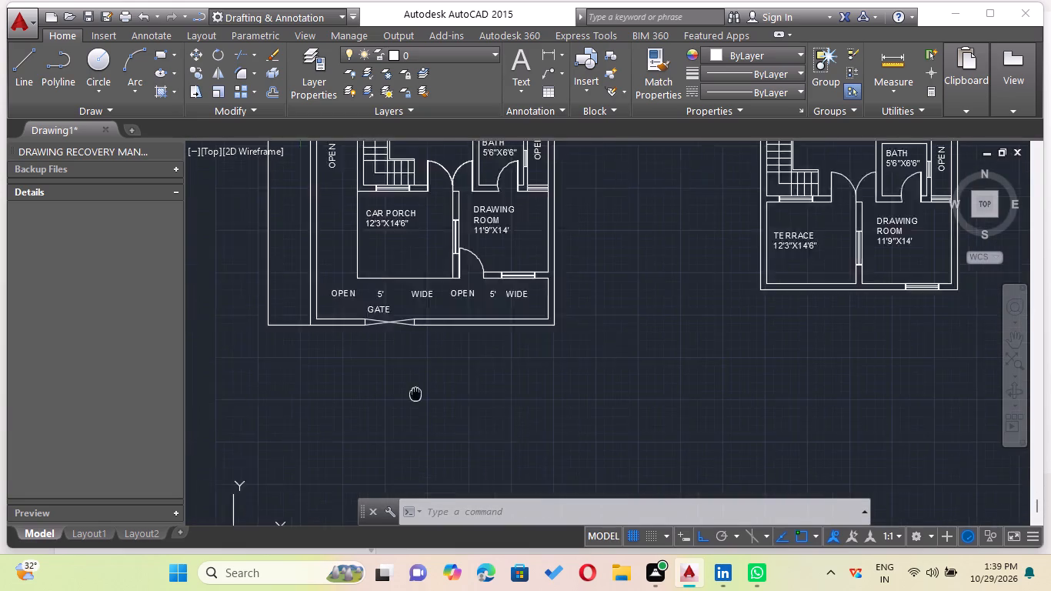
middle_click_drag(432, 399, 440, 401)
scroll(441, 386, "up", 5)
scroll(316, 388, "down", 2)
middle_click_drag(362, 392, 512, 321)
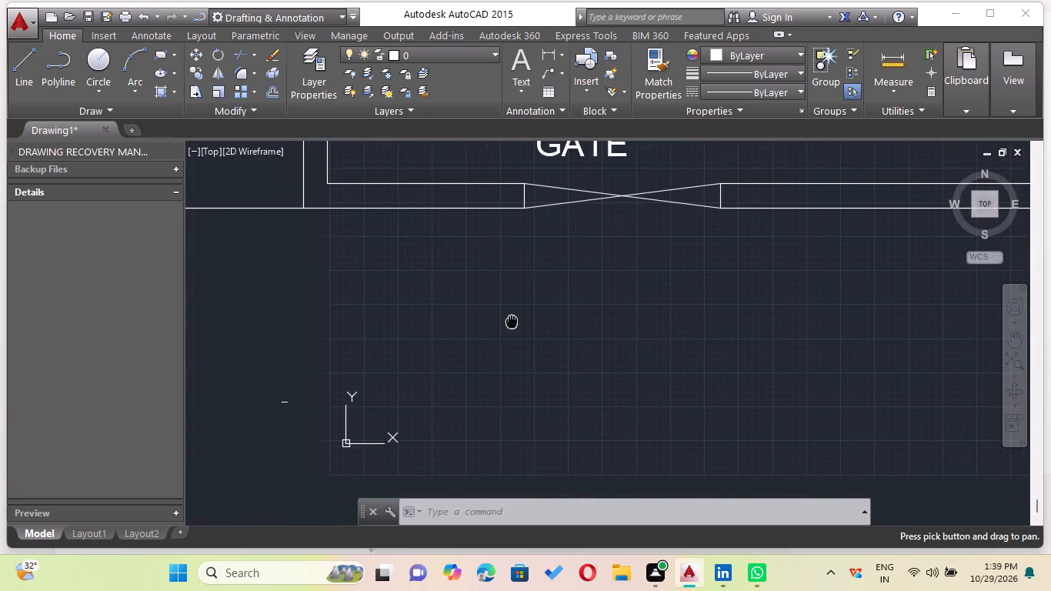
scroll(254, 416, "up", 5)
double_click(585, 292)
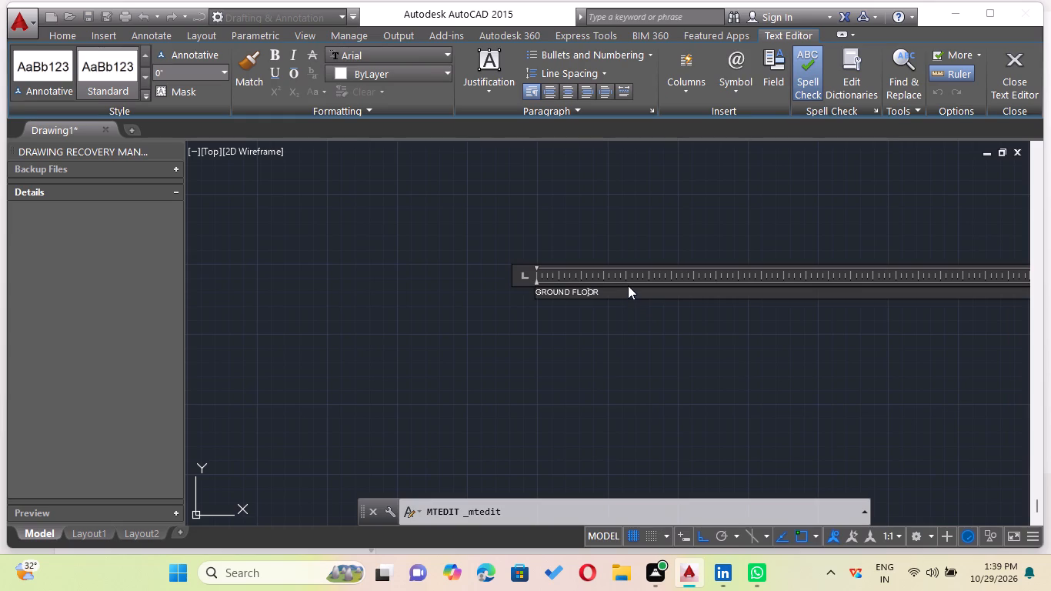
left_click_drag(615, 289, 502, 278)
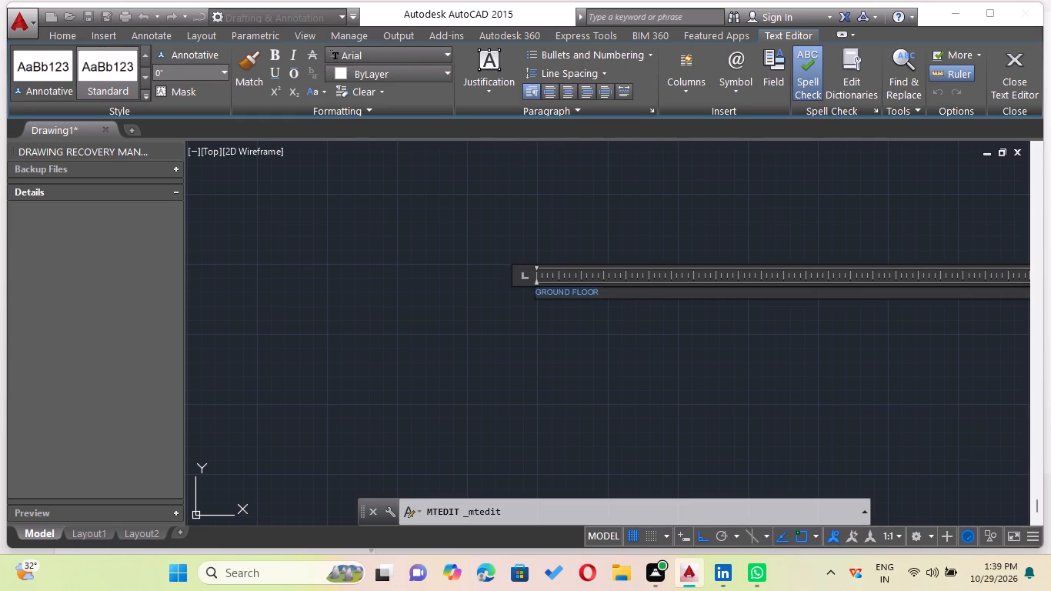
left_click(209, 72)
key("BackSpace")
key("2")
key("apostrophe")
key("Return")
left_click(649, 273)
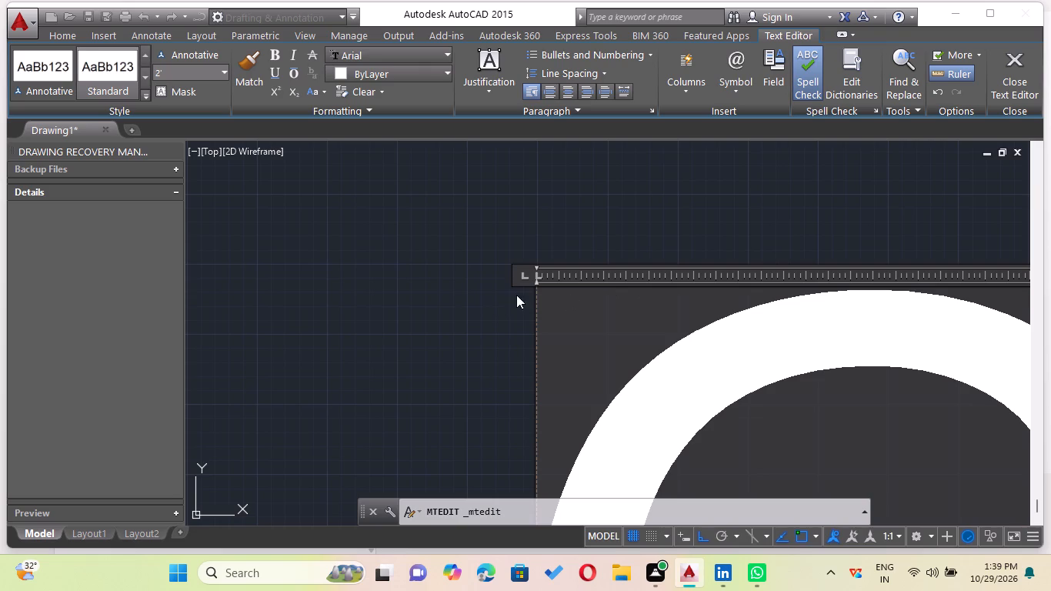
left_click(434, 276)
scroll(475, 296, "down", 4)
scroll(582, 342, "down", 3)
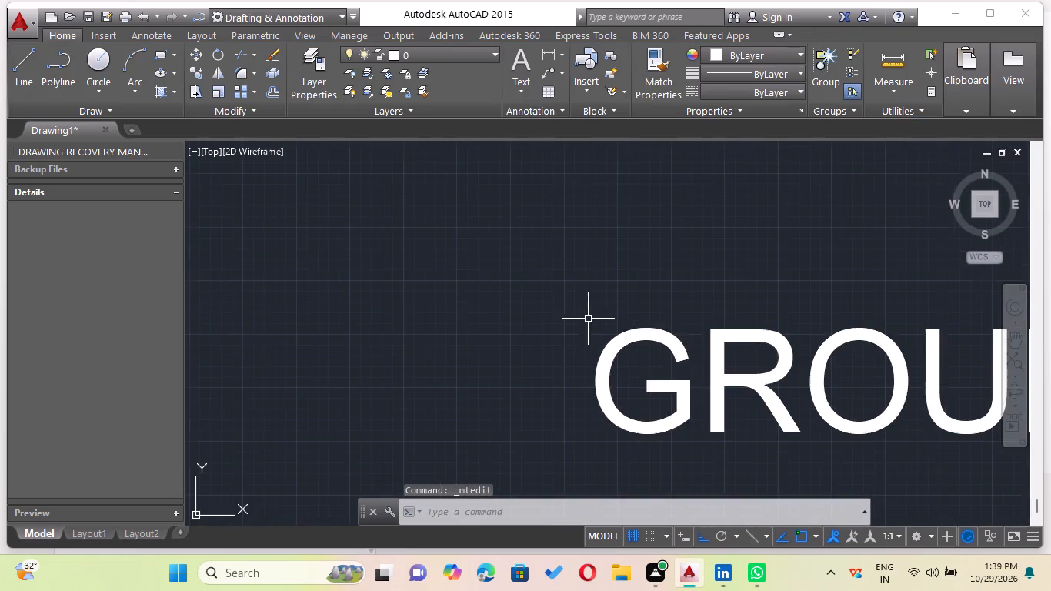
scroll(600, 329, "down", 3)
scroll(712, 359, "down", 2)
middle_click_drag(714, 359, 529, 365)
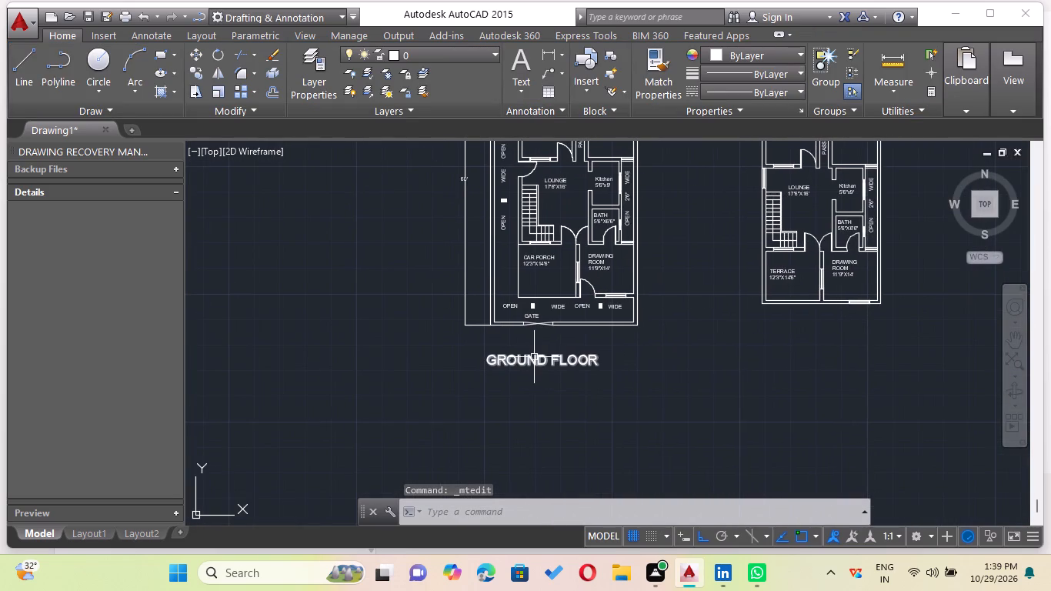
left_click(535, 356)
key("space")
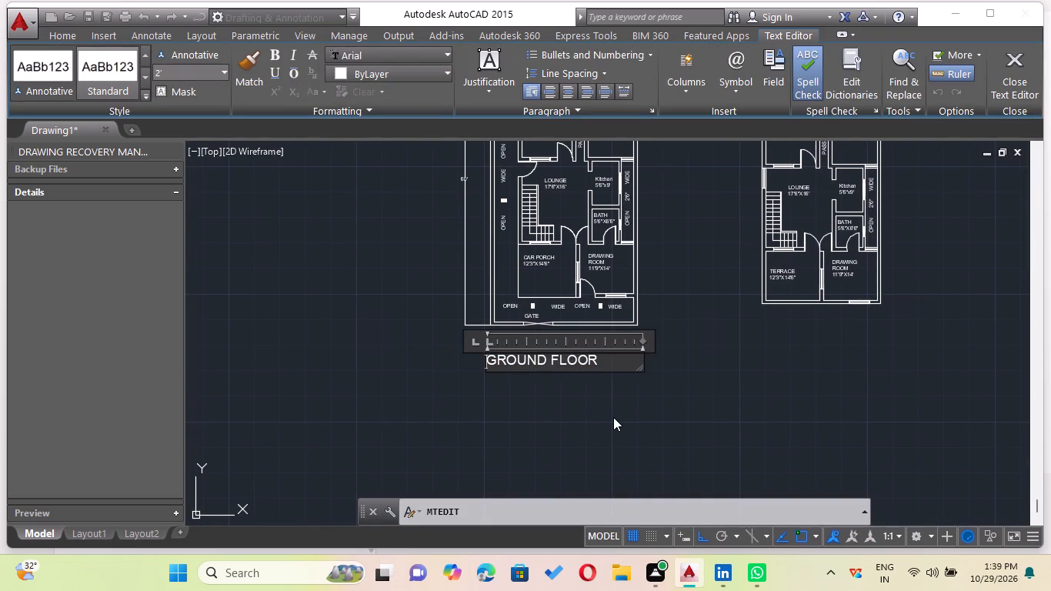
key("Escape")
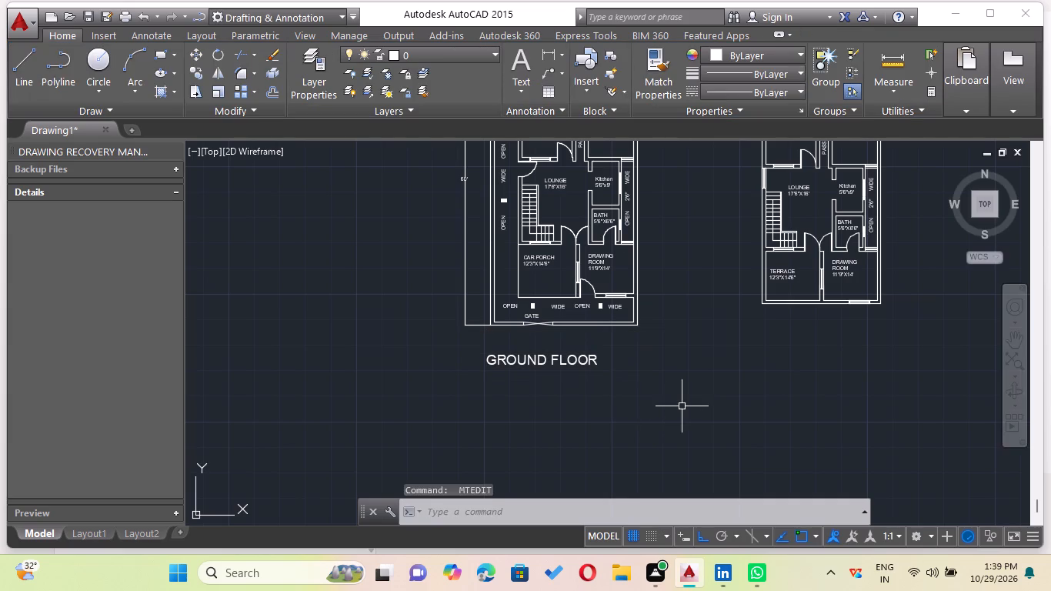
Add the multiline text title "FIRST FLOOR" below the terrace and drawing room of the upper-floor plan.
middle_click_drag(664, 410, 585, 423)
type("MTEXT")
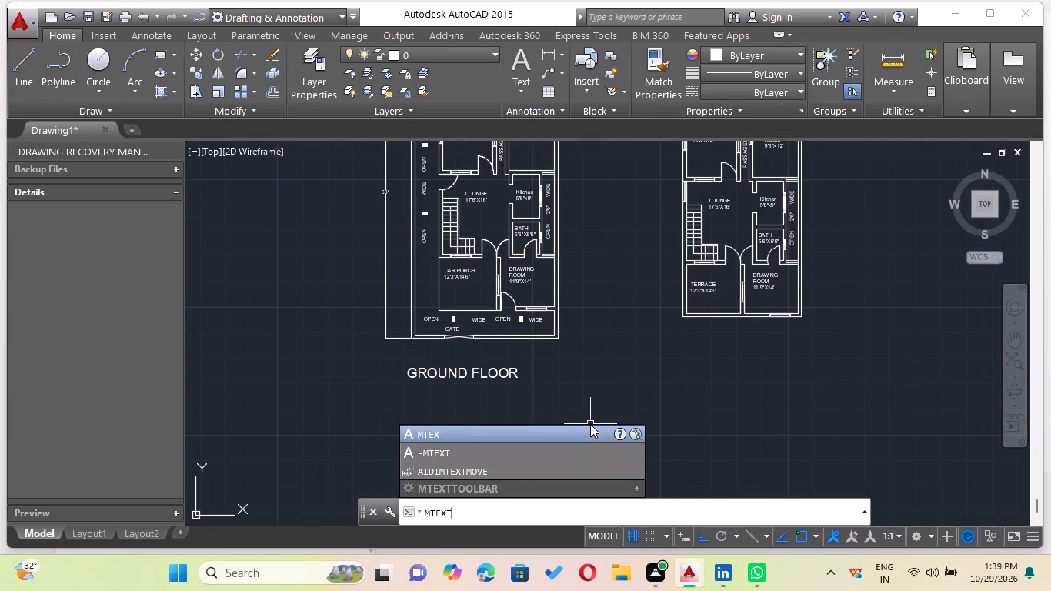
key("Return")
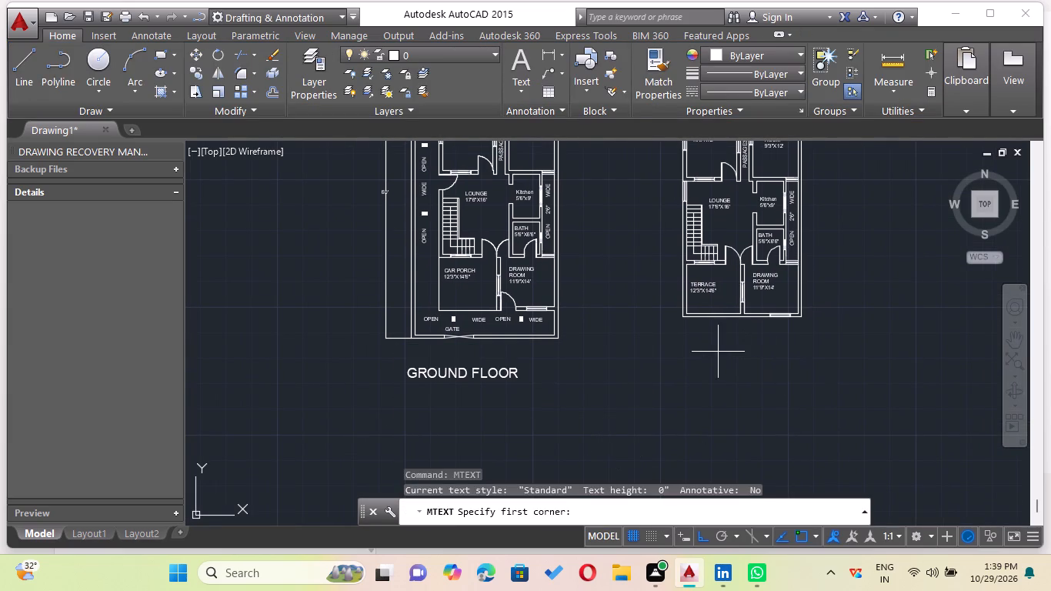
left_click(702, 351)
left_click(801, 381)
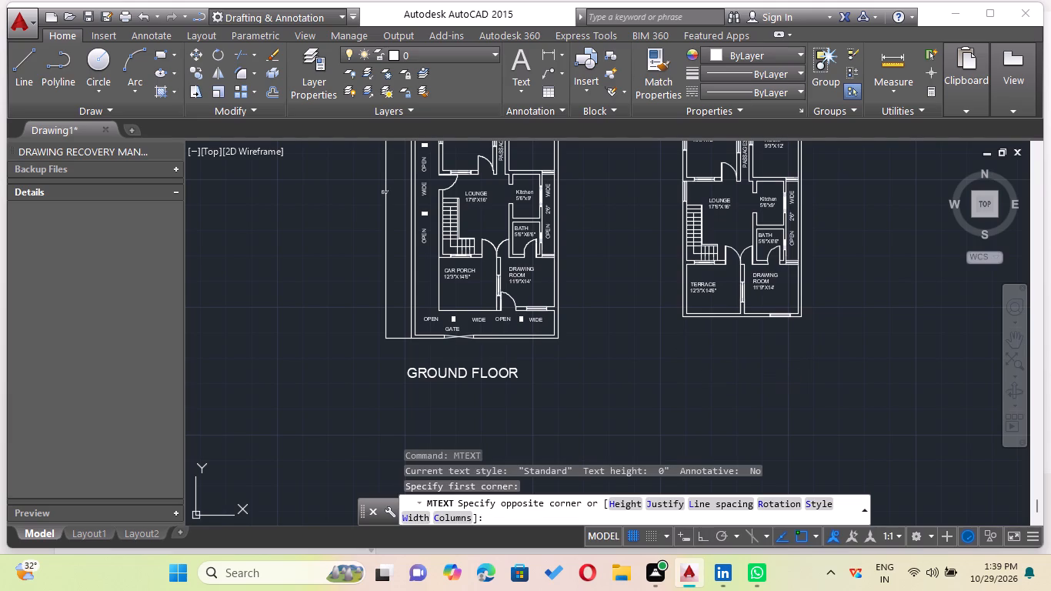
type("FIRST F")
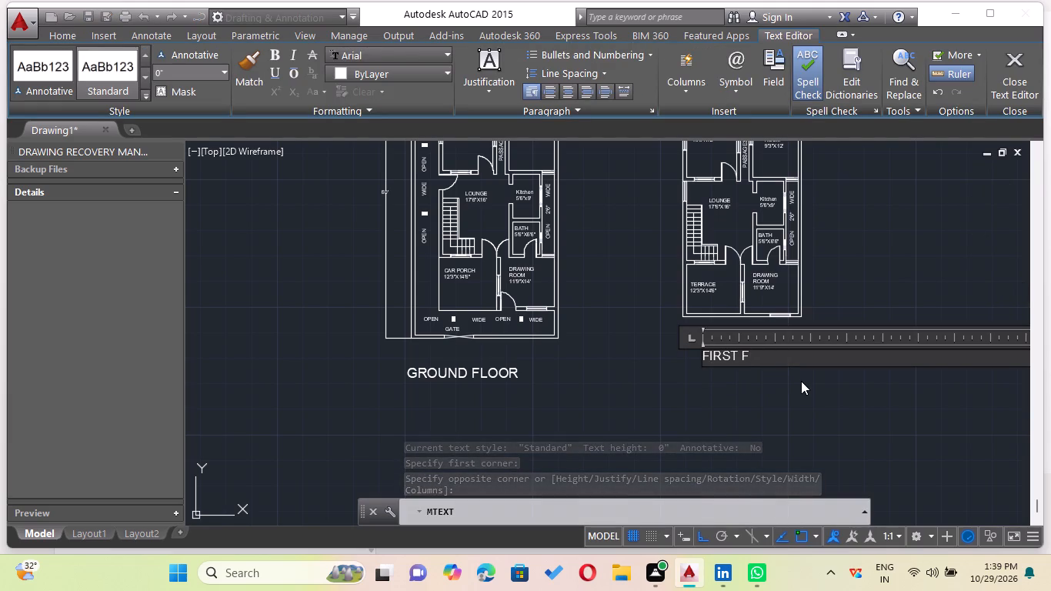
type("LOOR")
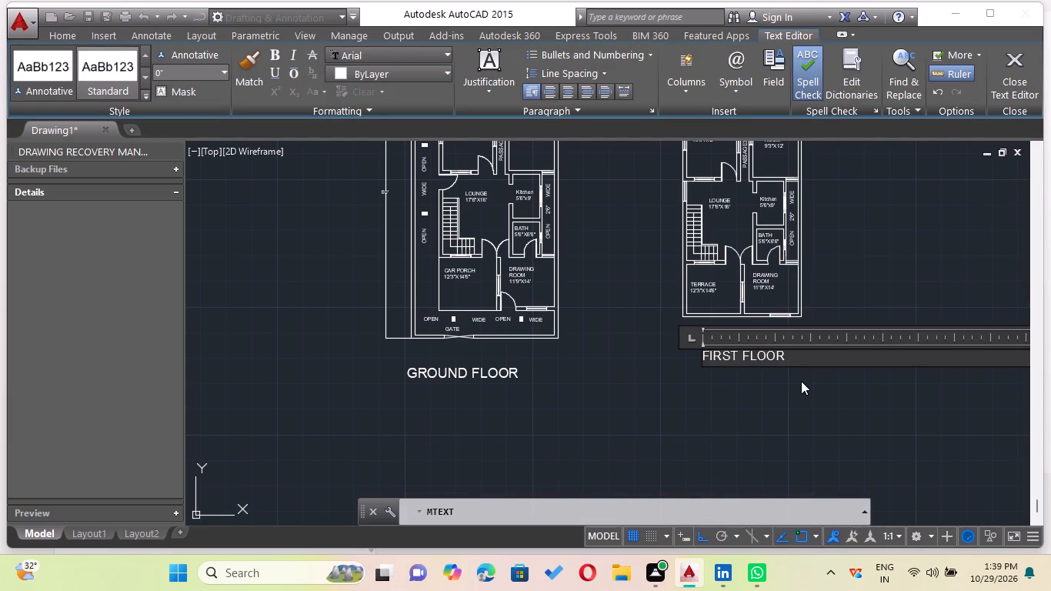
Set the FIRST FLOOR title's text height to 2' and close the text editor.
left_click_drag(729, 346, 644, 336)
left_click_drag(806, 354, 646, 329)
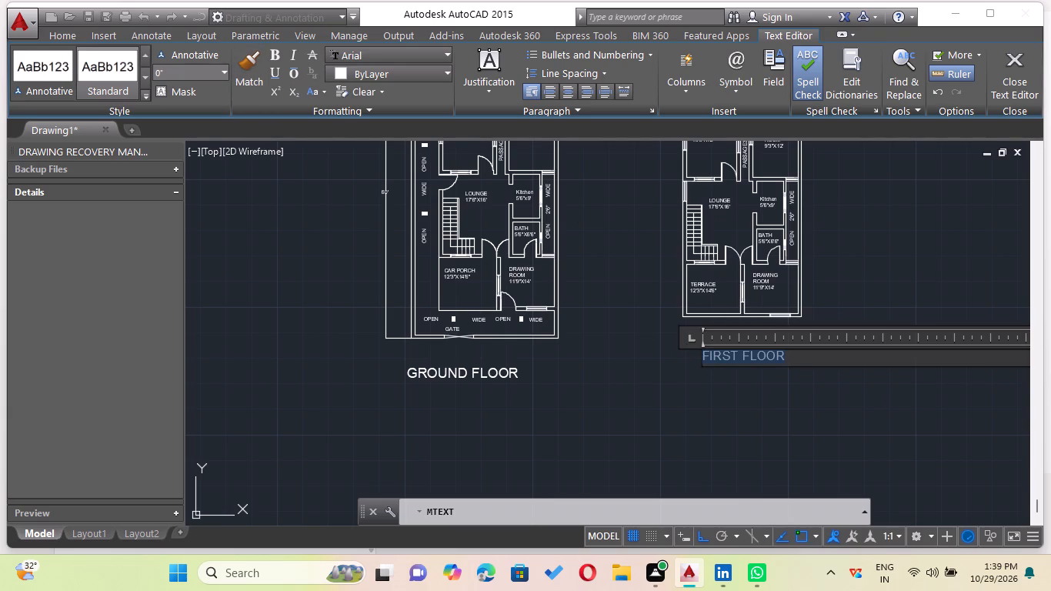
left_click(223, 78)
left_click(183, 85)
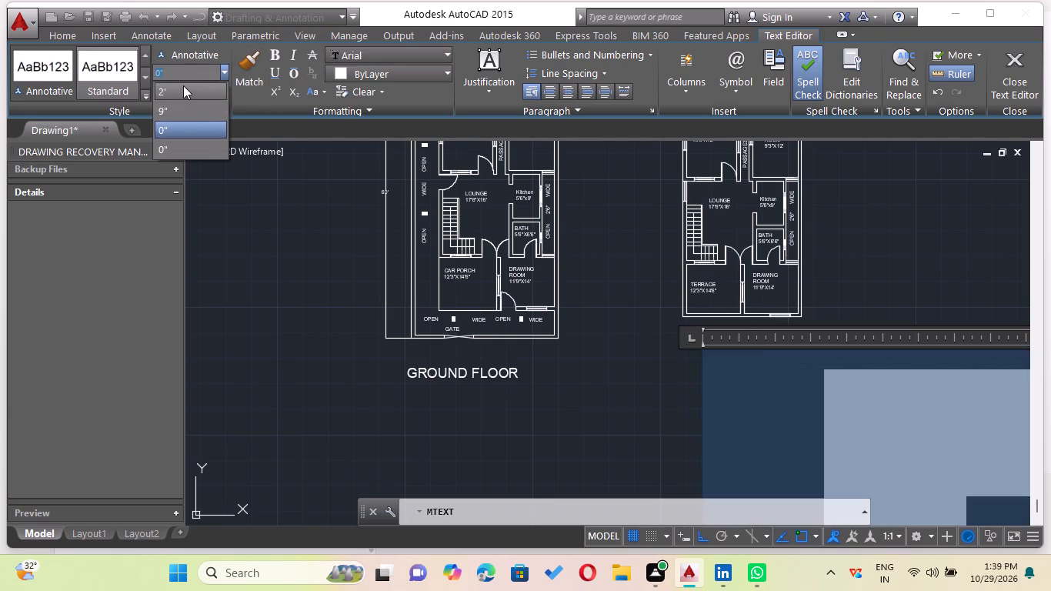
left_click(572, 366)
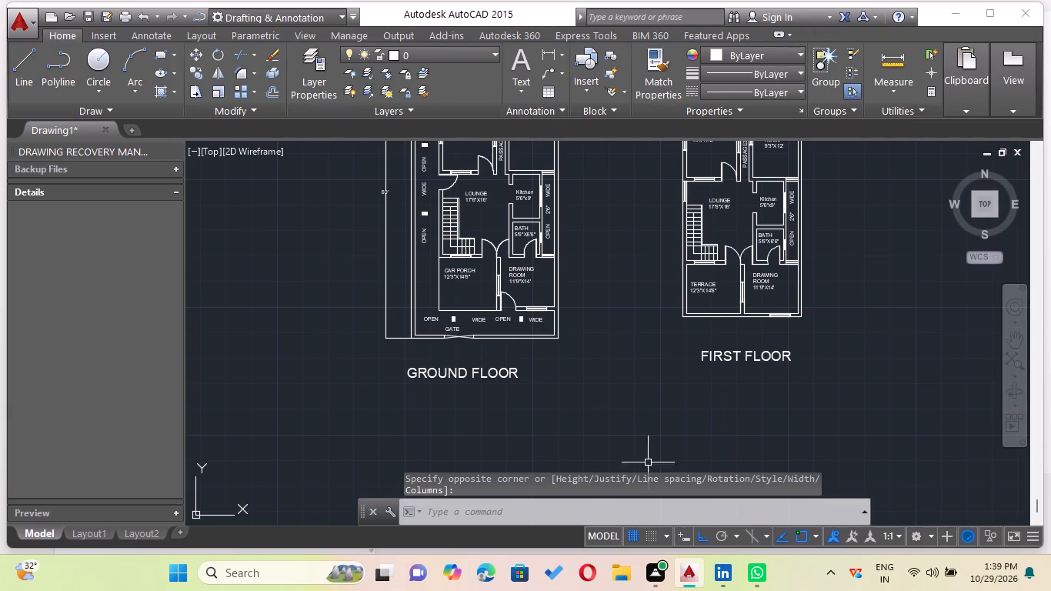
Move the GROUND FLOOR title horizontally to centre it beneath the car porch and drawing room of the ground-floor plan.
left_click(504, 371)
key("m")
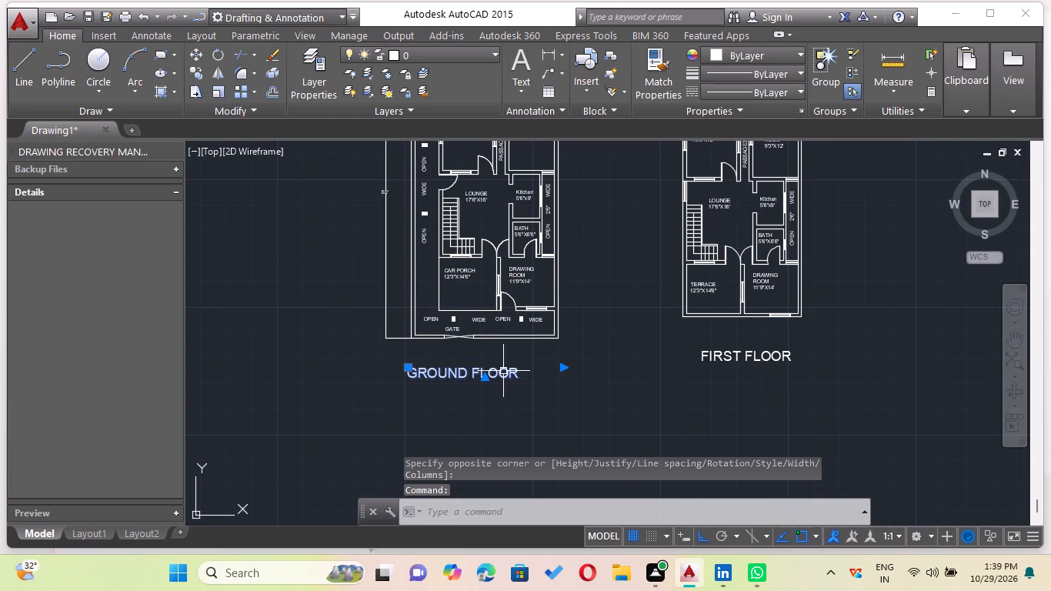
key("Return")
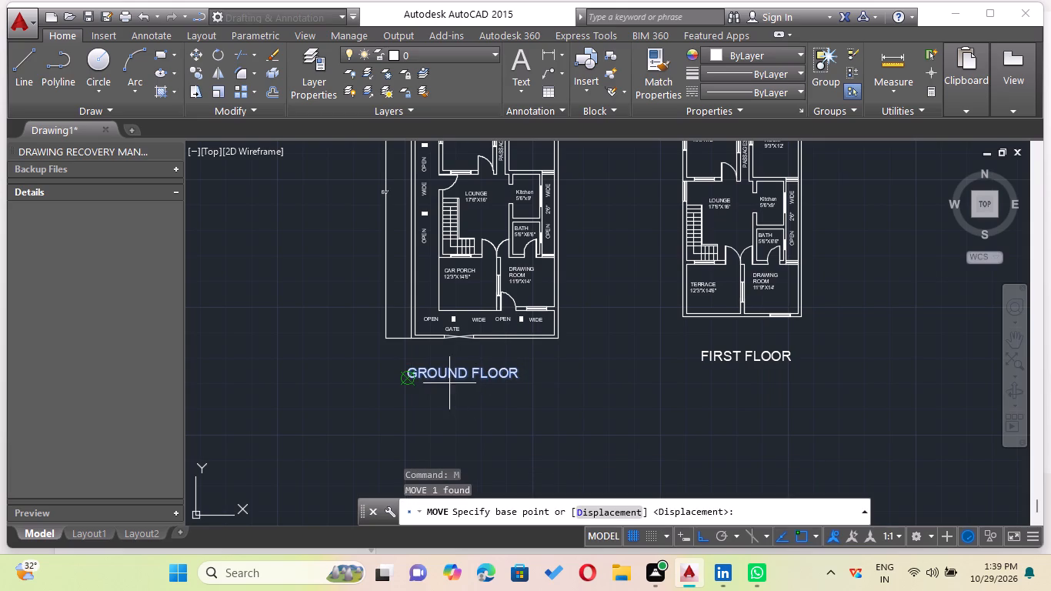
left_click(449, 379)
left_click(441, 370)
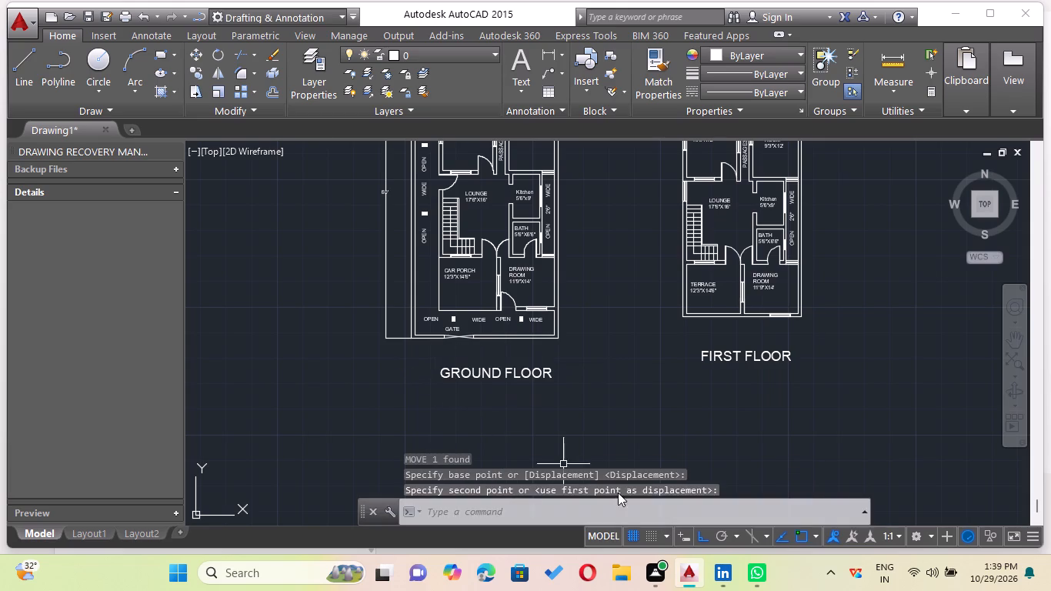
scroll(630, 396, "down", 2)
middle_click_drag(607, 397, 555, 380)
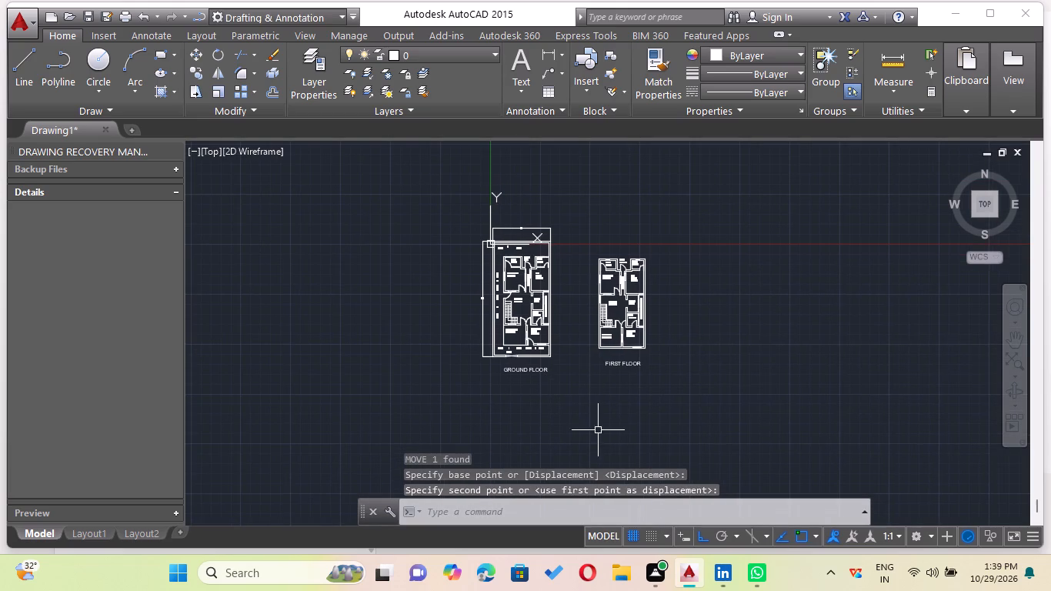
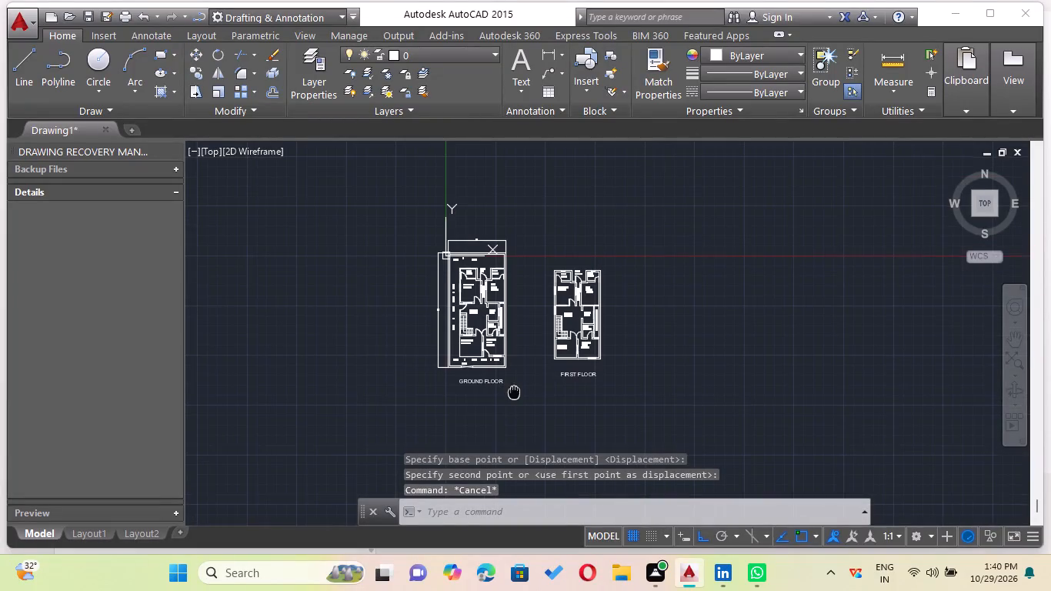
Start a plot of the model and choose Microsoft Print to PDF as the plotter.
middle_click_drag(541, 366, 541, 403)
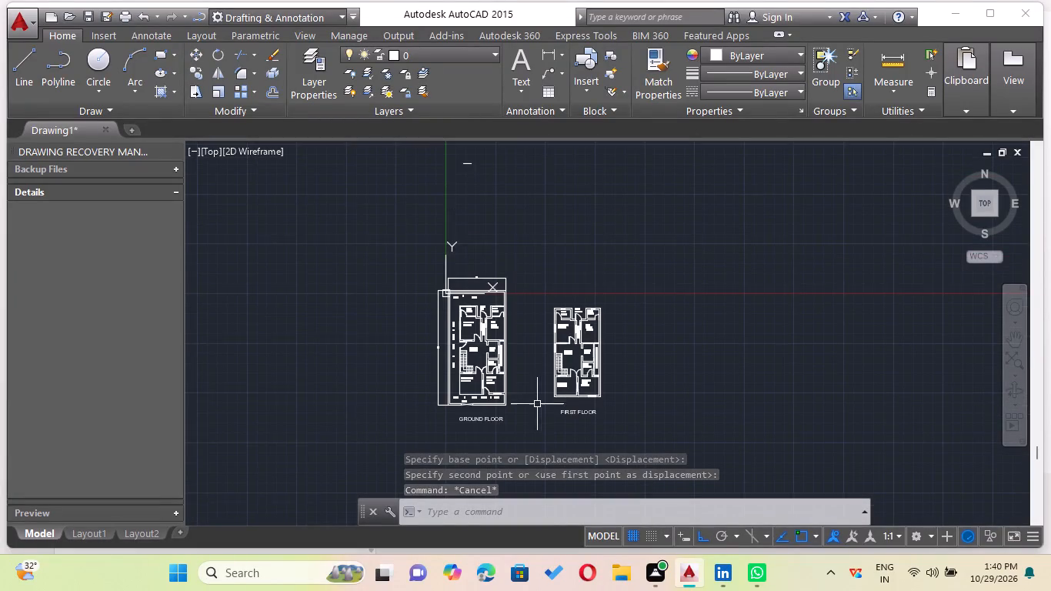
scroll(530, 404, "up", 2)
scroll(529, 399, "down", 1)
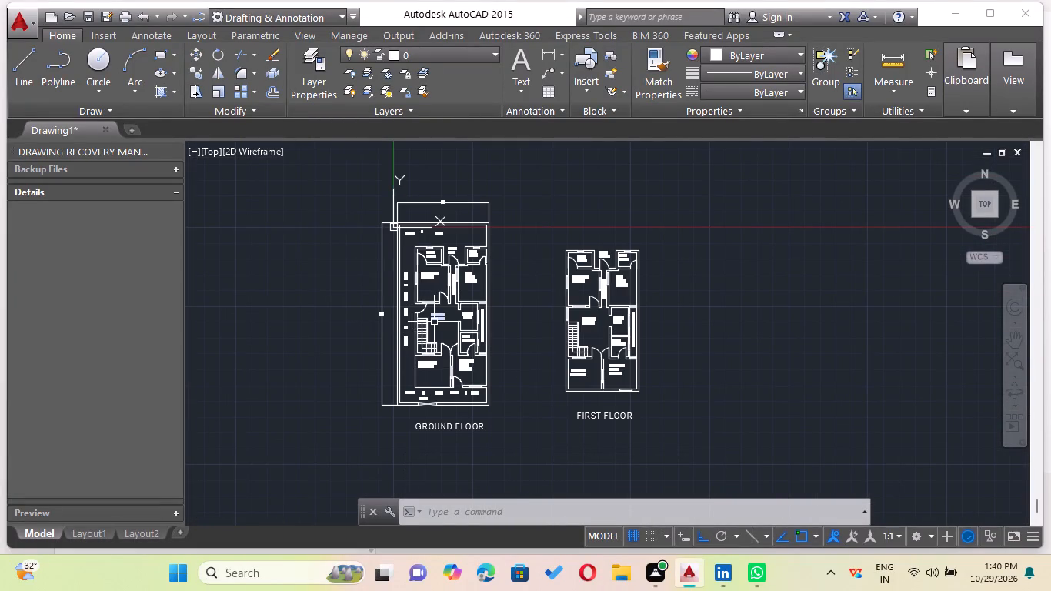
type("PLO")
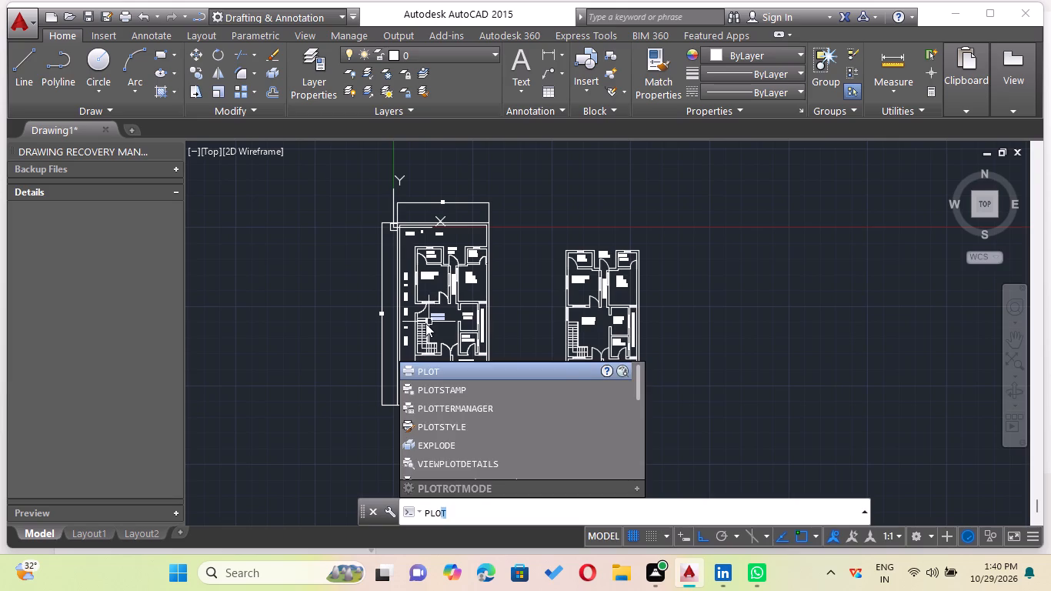
key("t")
key("Return")
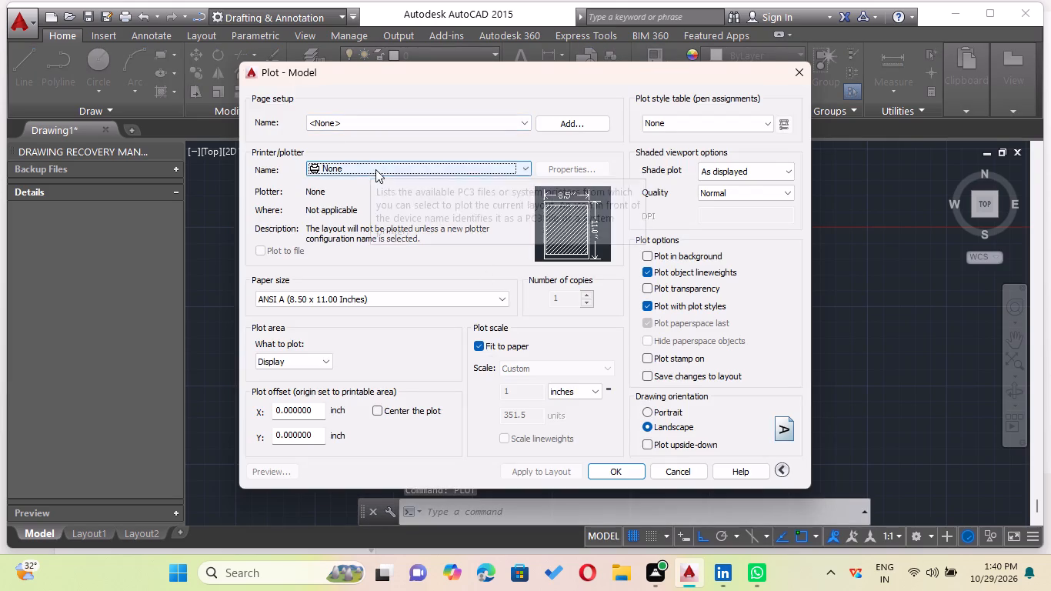
left_click(375, 169)
left_click(388, 205)
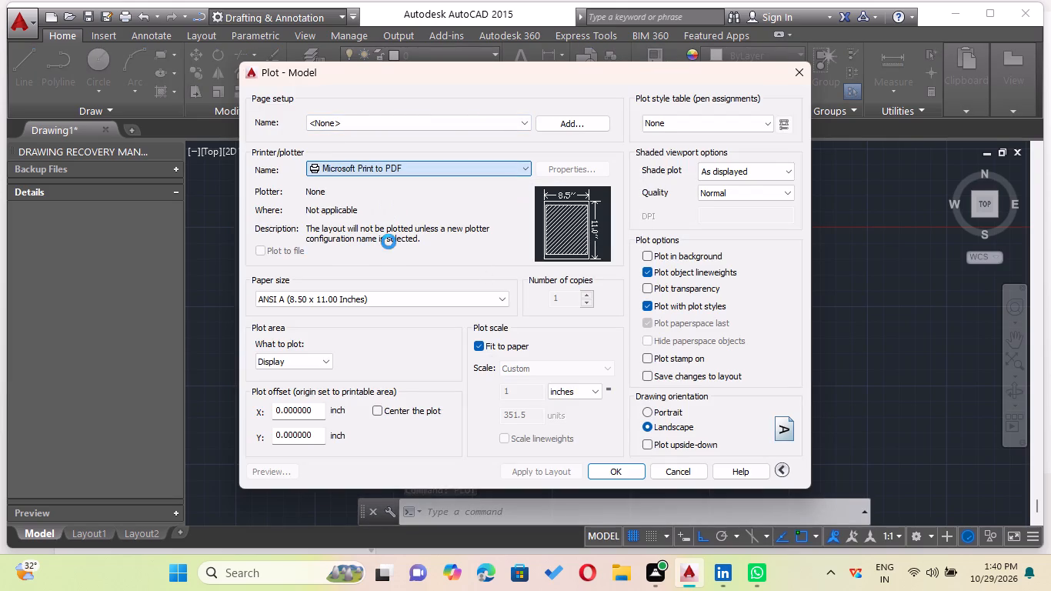
Set the plot area to a window enclosing the ground floor and first floor plans with their labels, and center the plot.
left_click(301, 366)
left_click(298, 404)
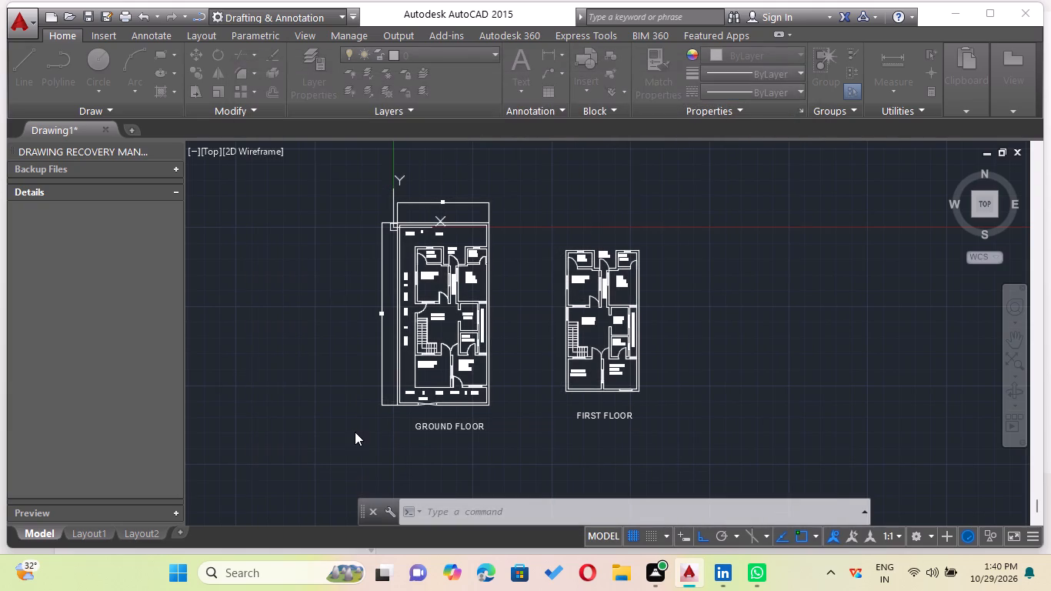
left_click(329, 159)
left_click(718, 480)
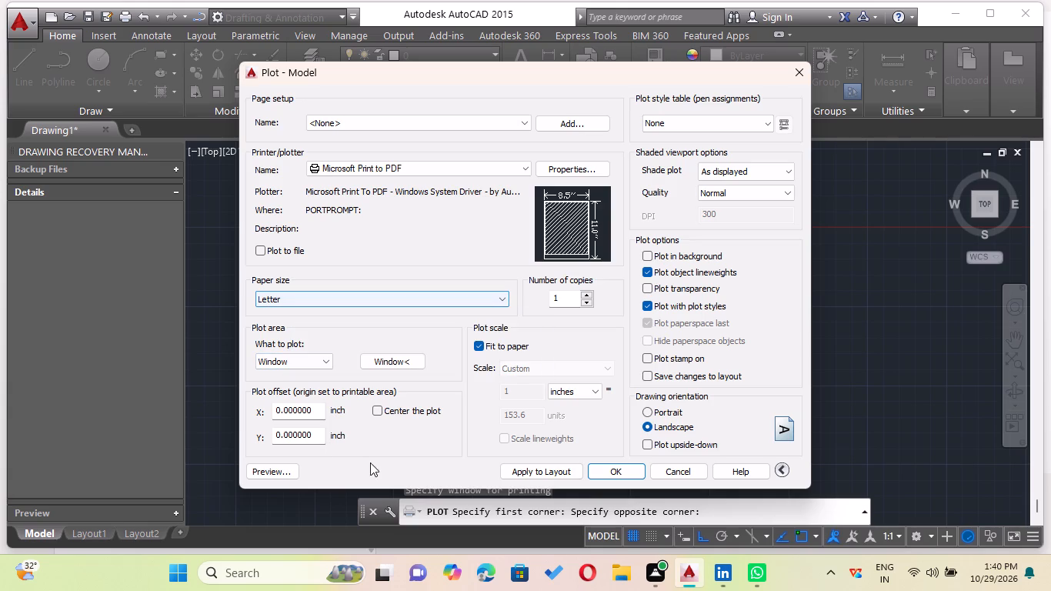
left_click(368, 413)
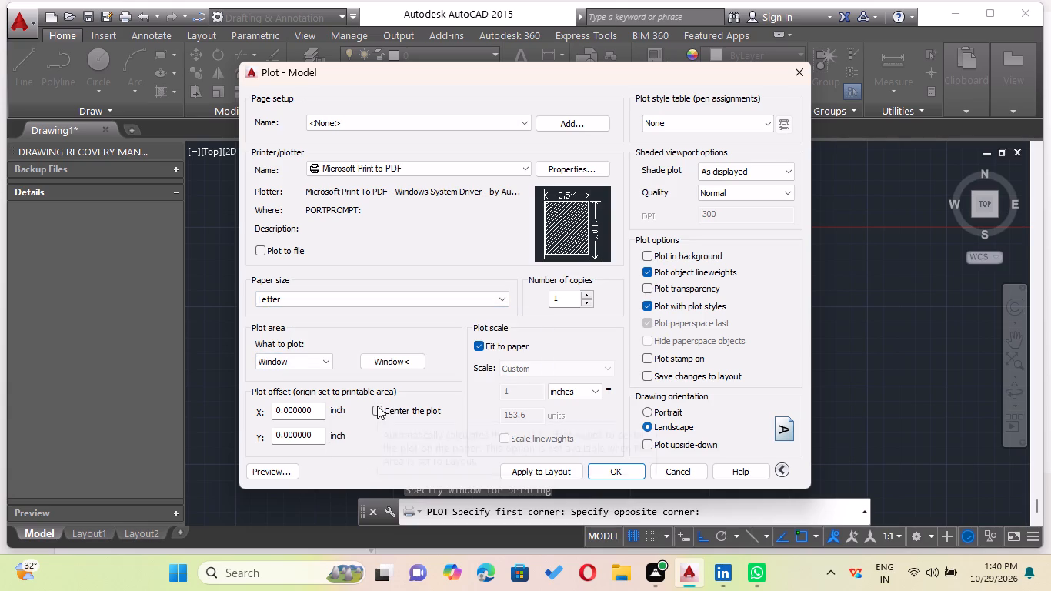
left_click(377, 406)
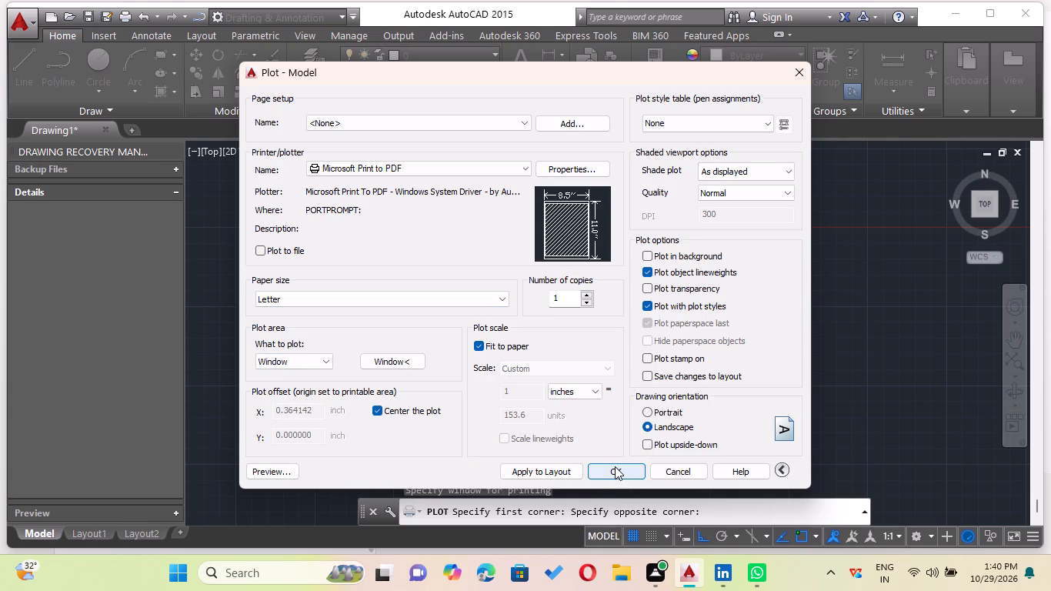
Run the plot and save the output in the autocad plans folder as PLAN 16 PDF.
left_click(614, 466)
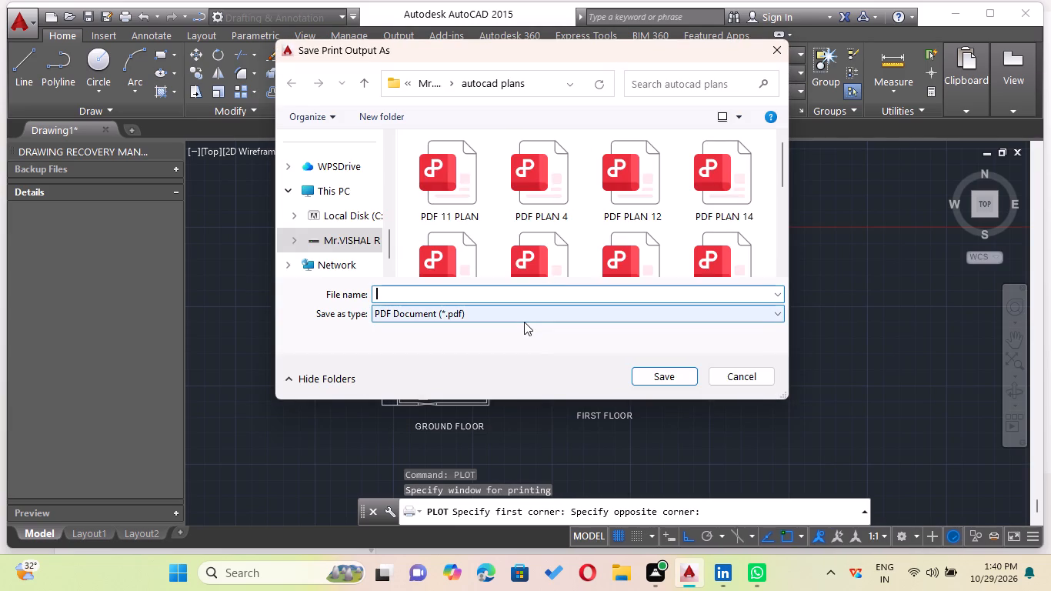
type("PLAM")
key("BackSpace")
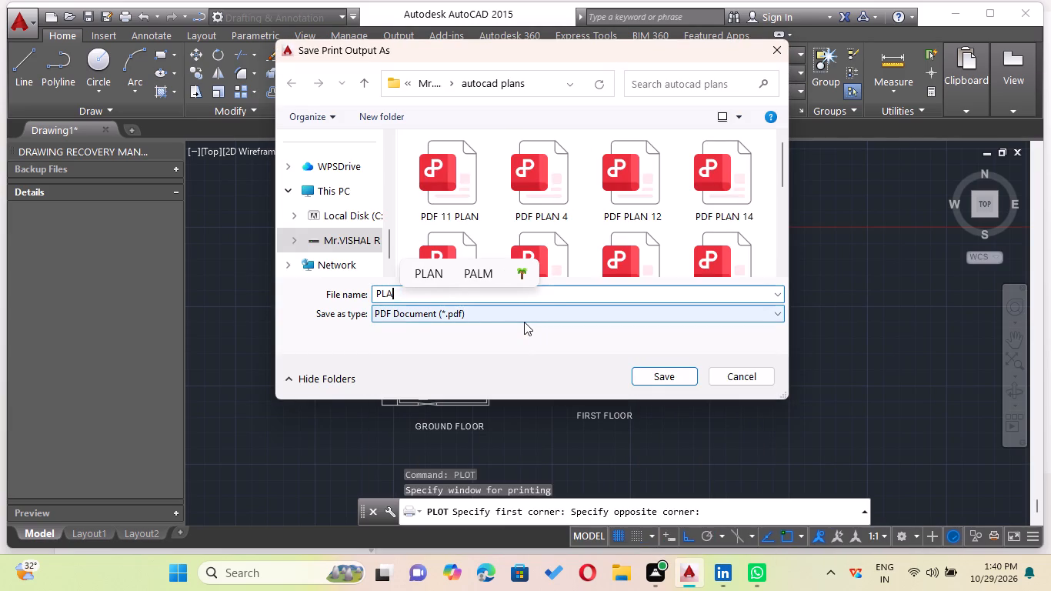
type("N 16 PDF")
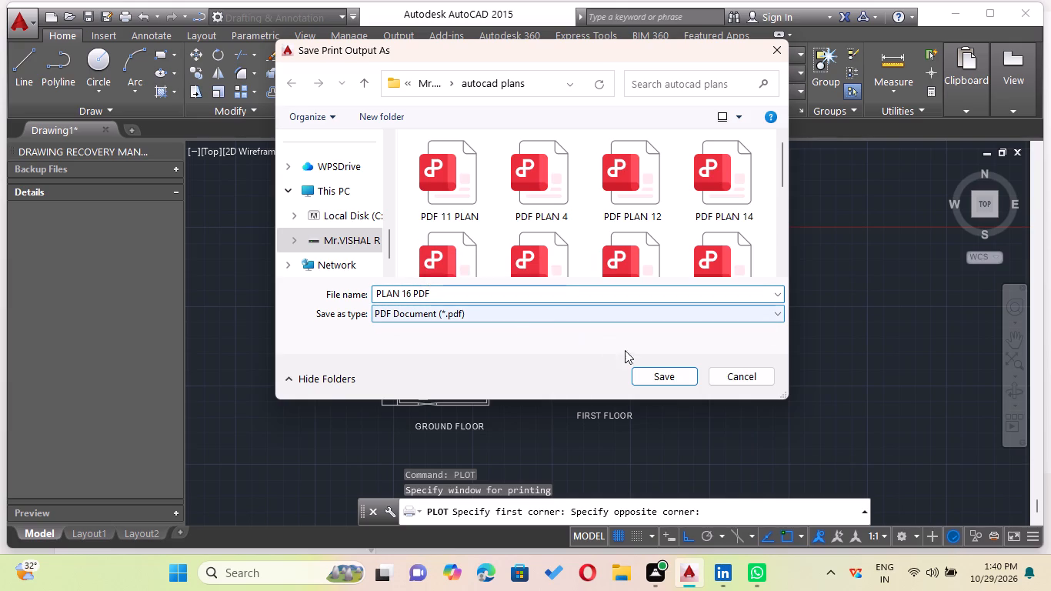
left_click(677, 371)
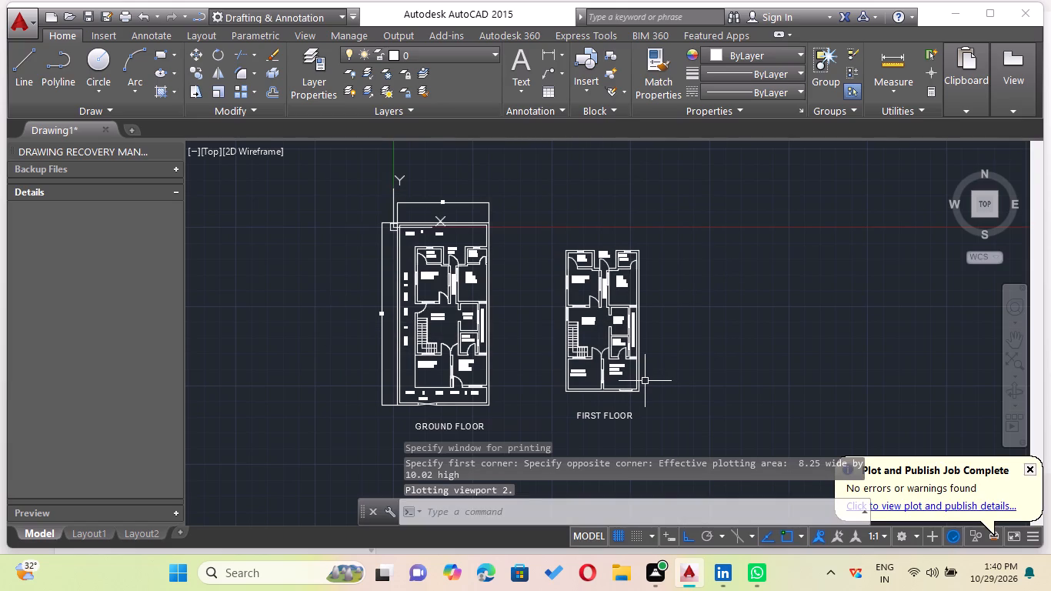
Start saving the drawing and set the save location to the autocad plans folder on drive D.
key("ctrl+s")
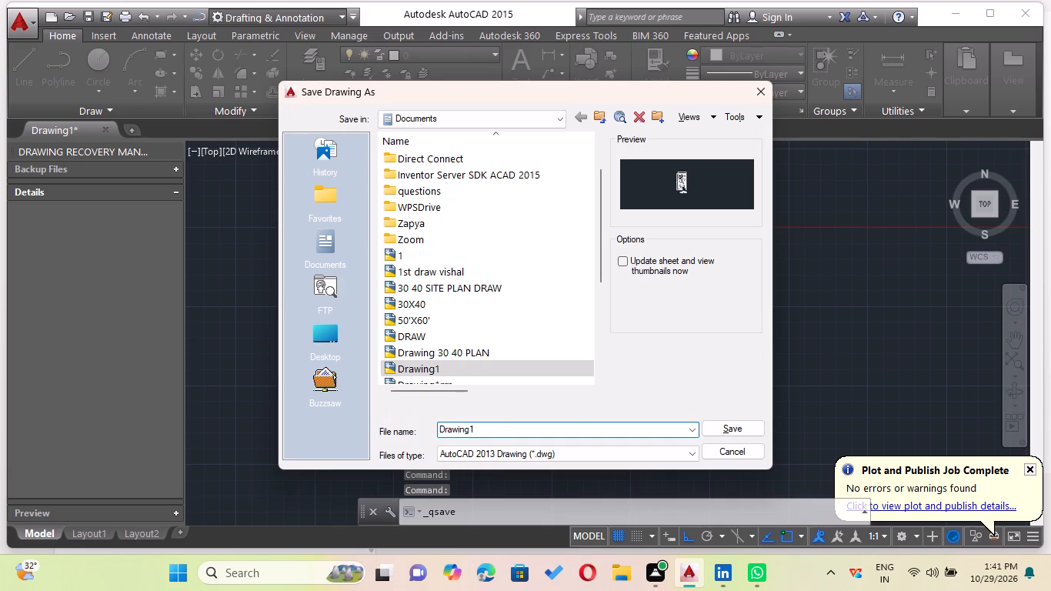
key("BackSpace")
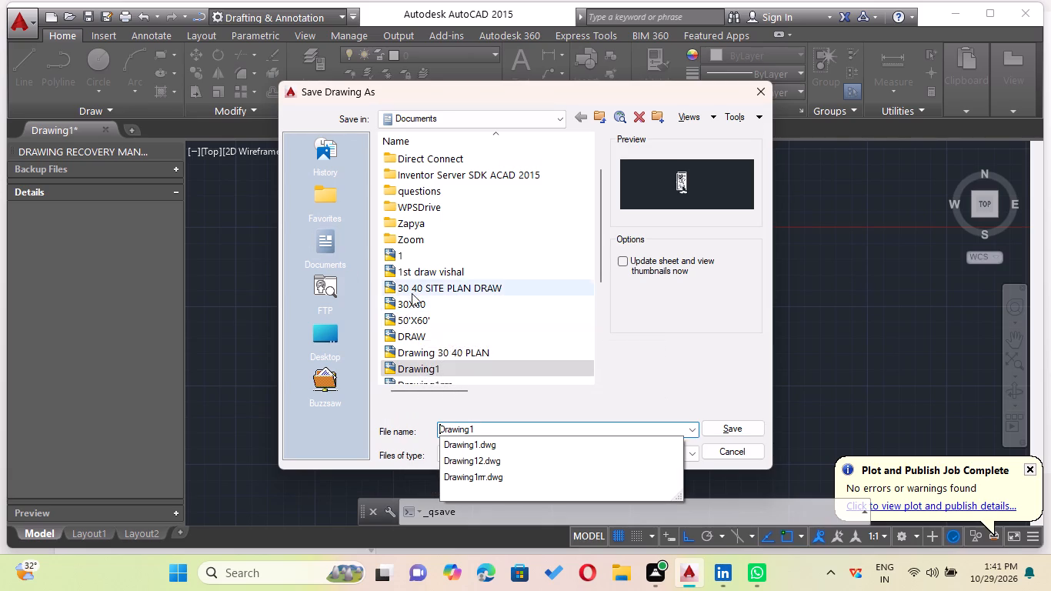
scroll(412, 293, "down", 2)
scroll(412, 292, "up", 5)
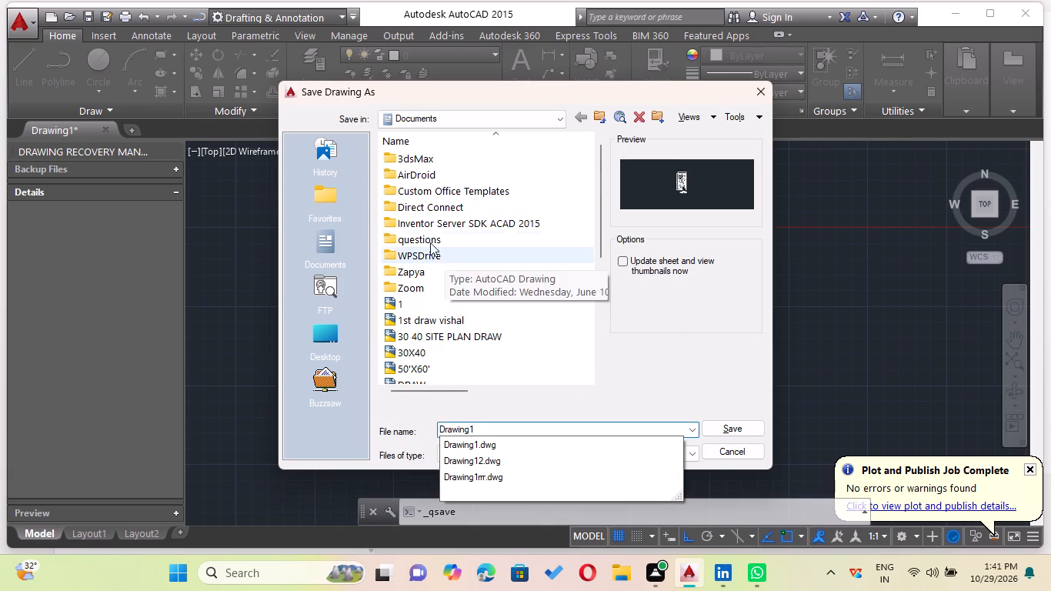
left_click(339, 337)
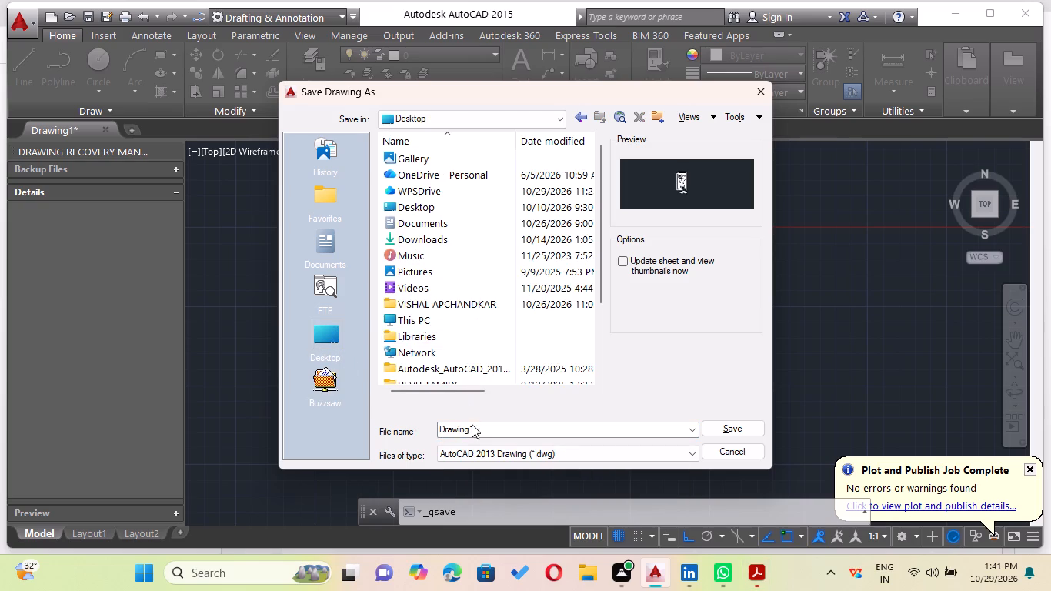
scroll(458, 320, "down", 1)
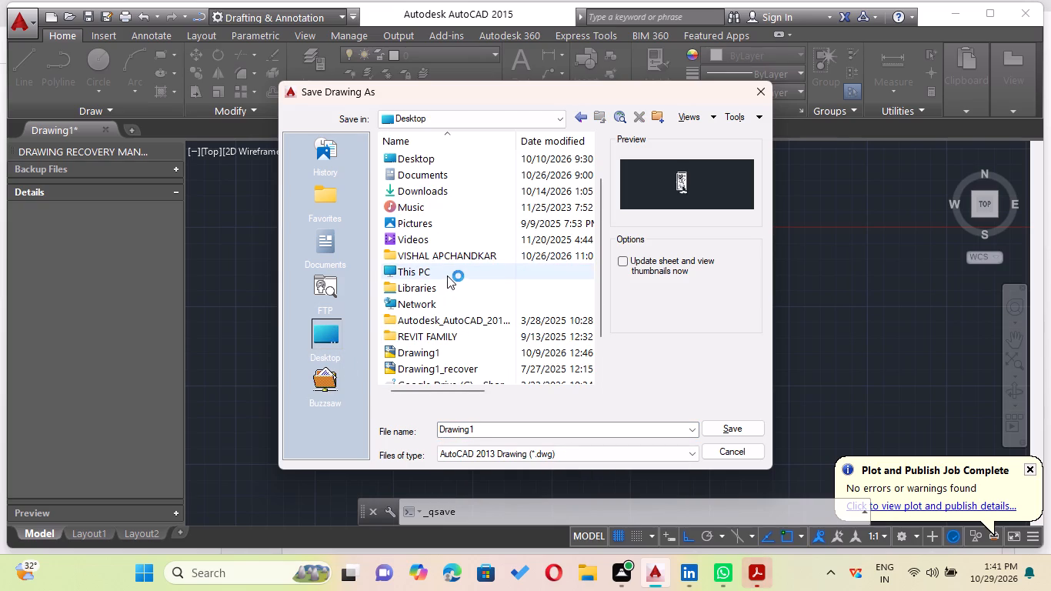
double_click(447, 275)
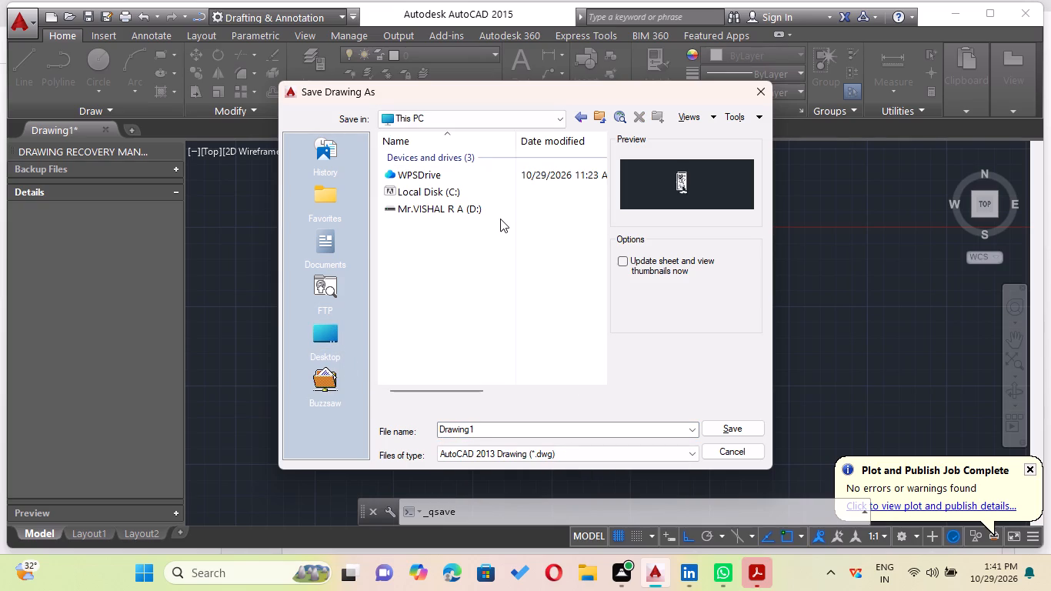
left_click(480, 186)
double_click(474, 207)
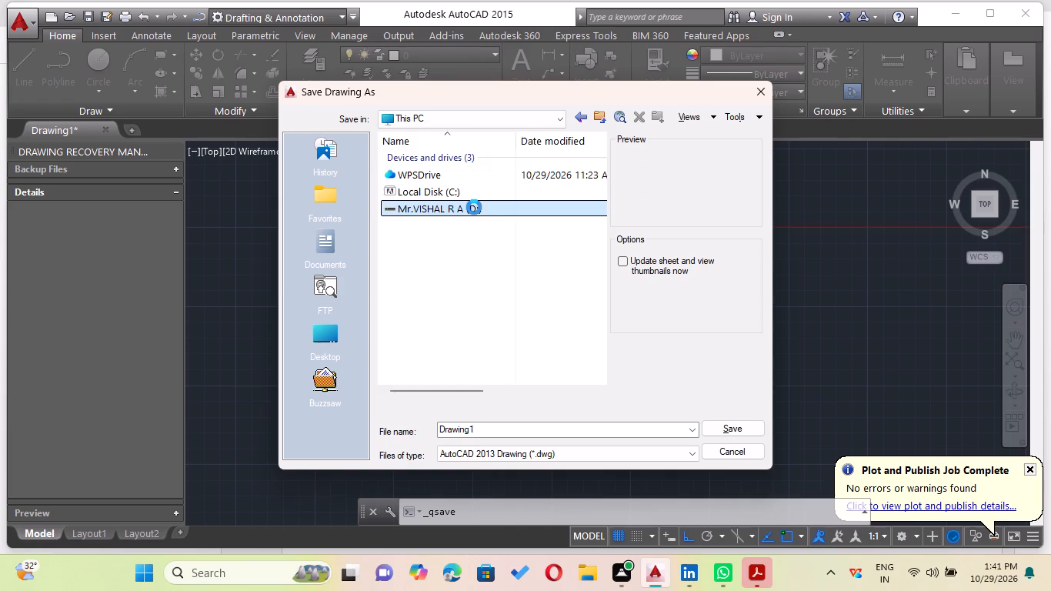
double_click(438, 205)
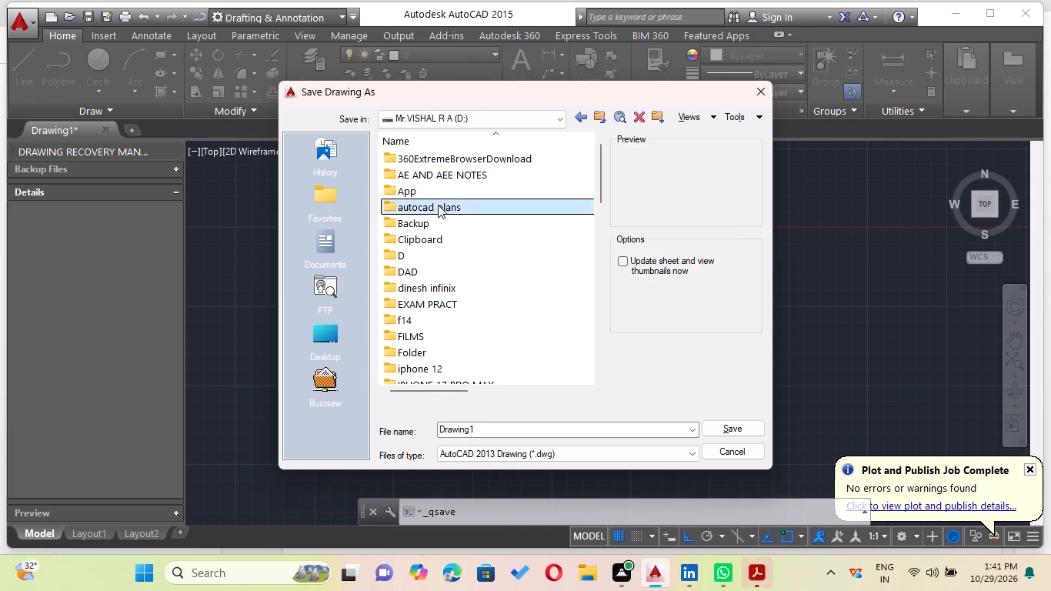
Name the drawing file PLAN 16 DWG and save it in AutoCAD 2013 Drawing format.
left_click(491, 428)
key("BackSpace")
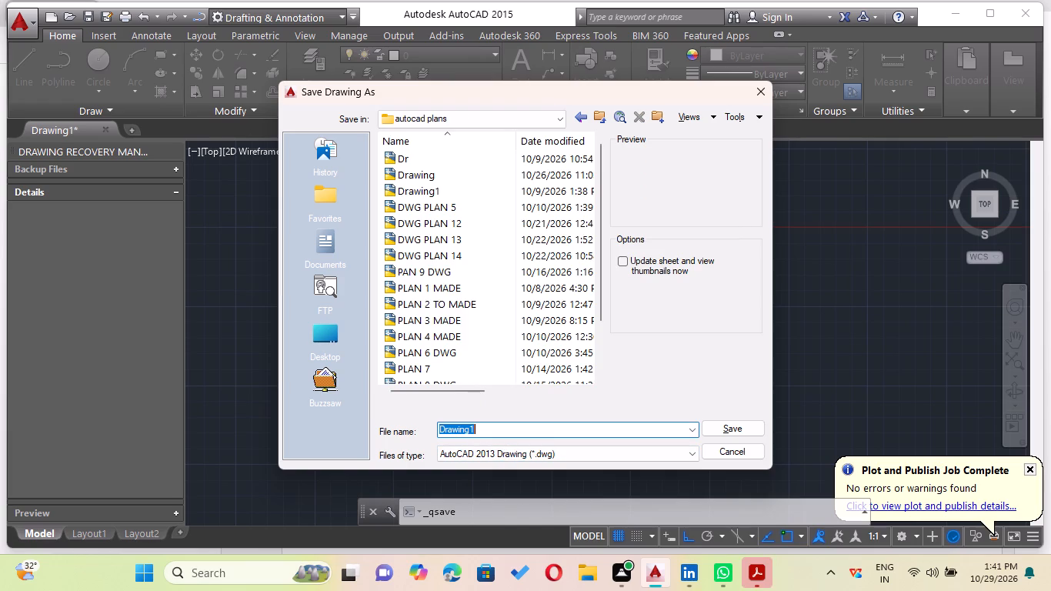
type("PLAN 16 W")
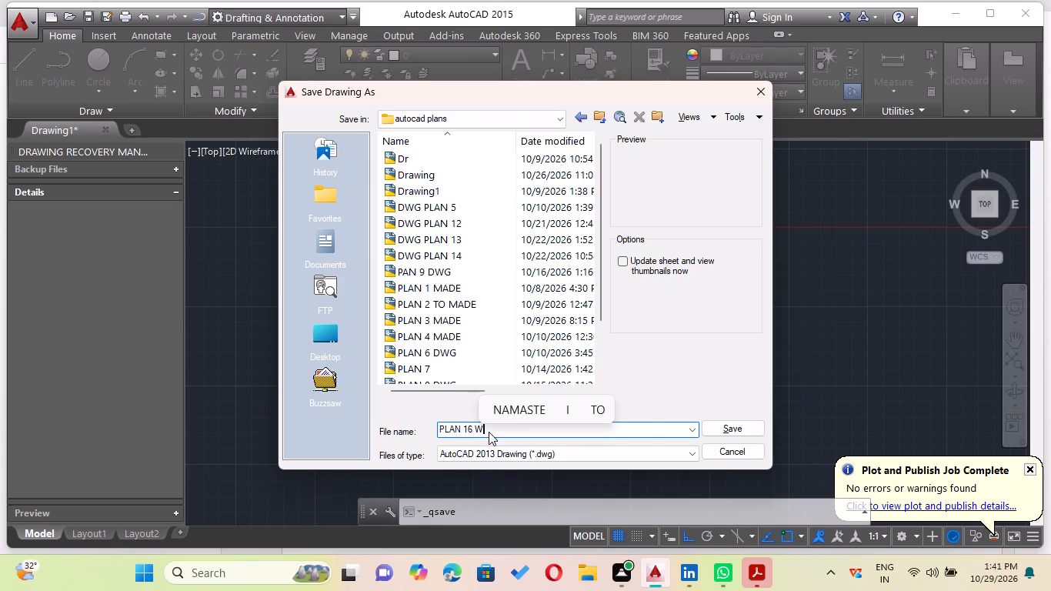
key("BackSpace")
type("DWG")
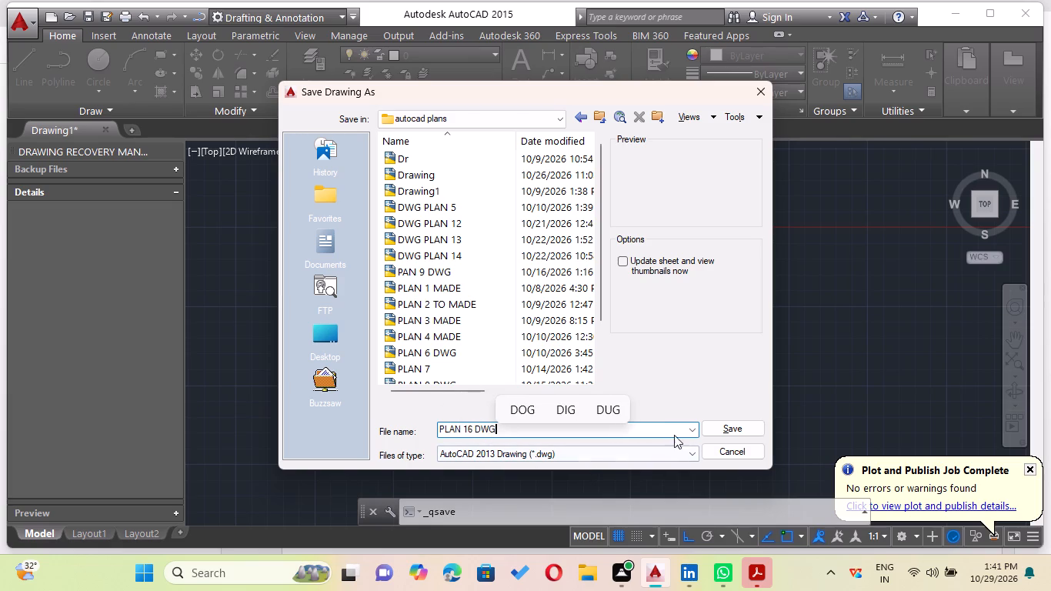
left_click(709, 426)
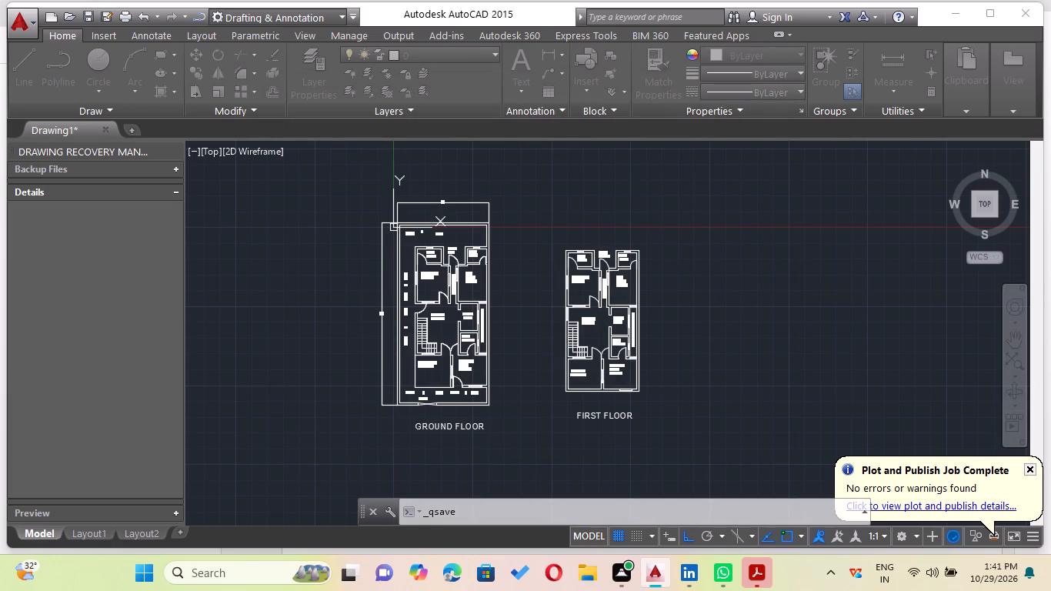
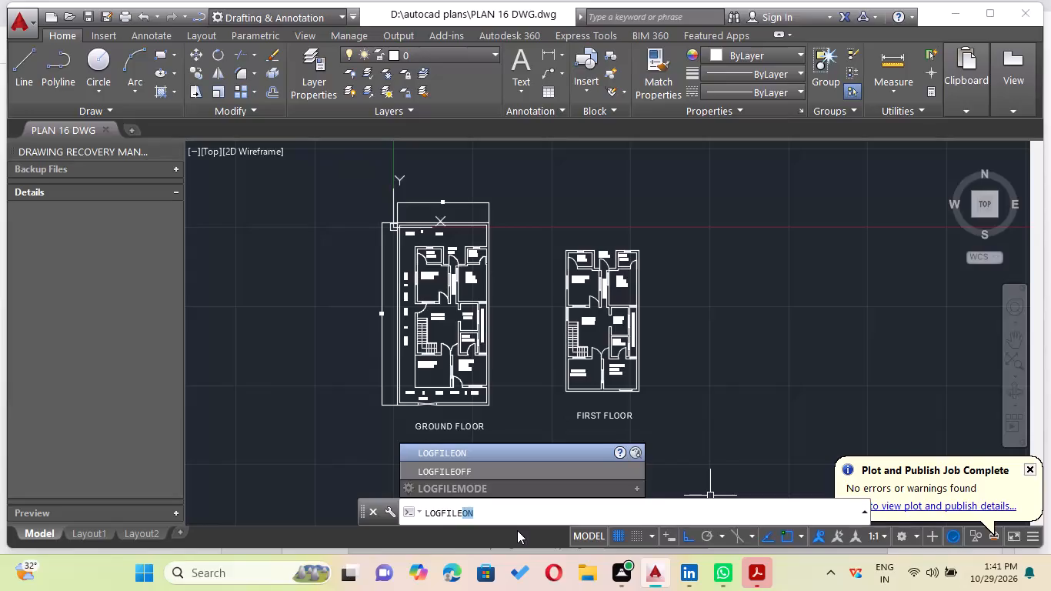
Run the suggested LOGFILEOFF command.
left_click(484, 481)
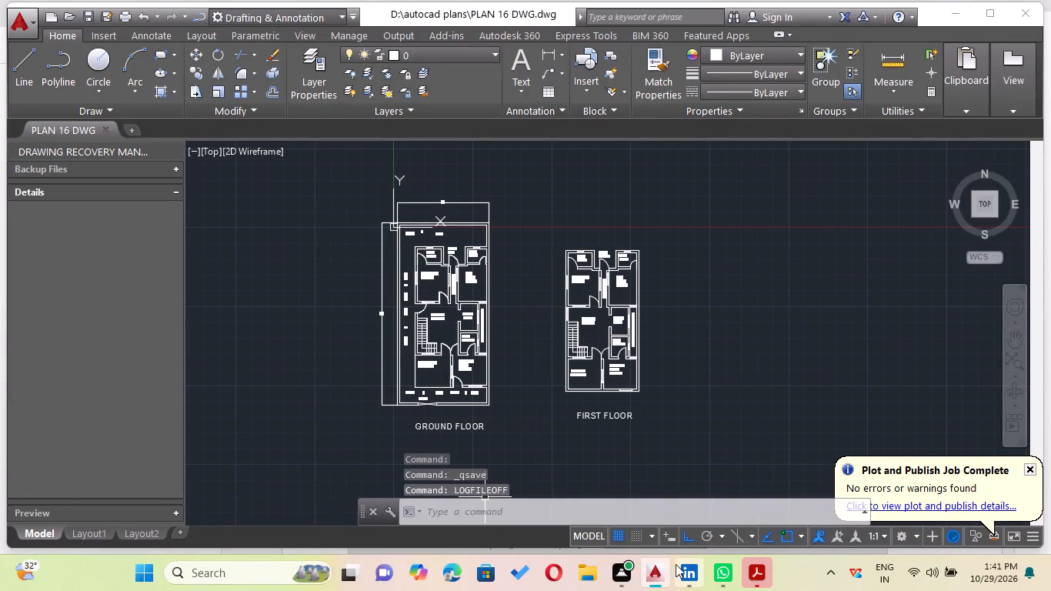